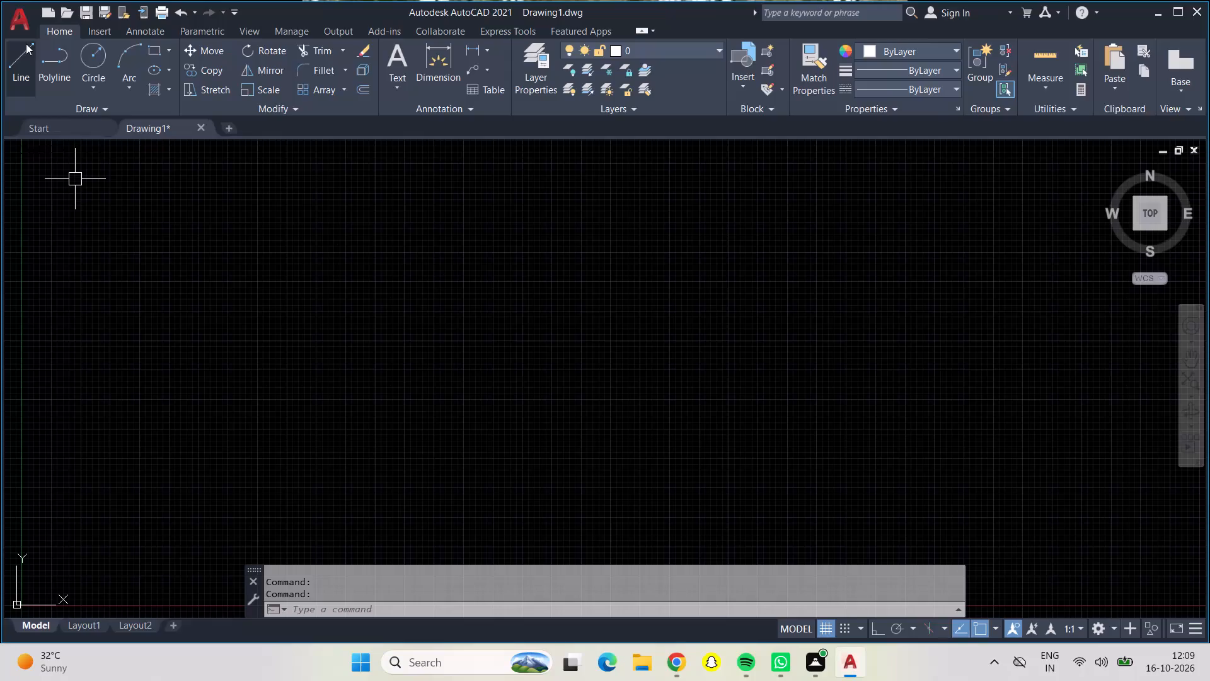
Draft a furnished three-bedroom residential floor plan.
Turn on Ortho mode and try to draw a 45' line straight down.
left_click(28, 54)
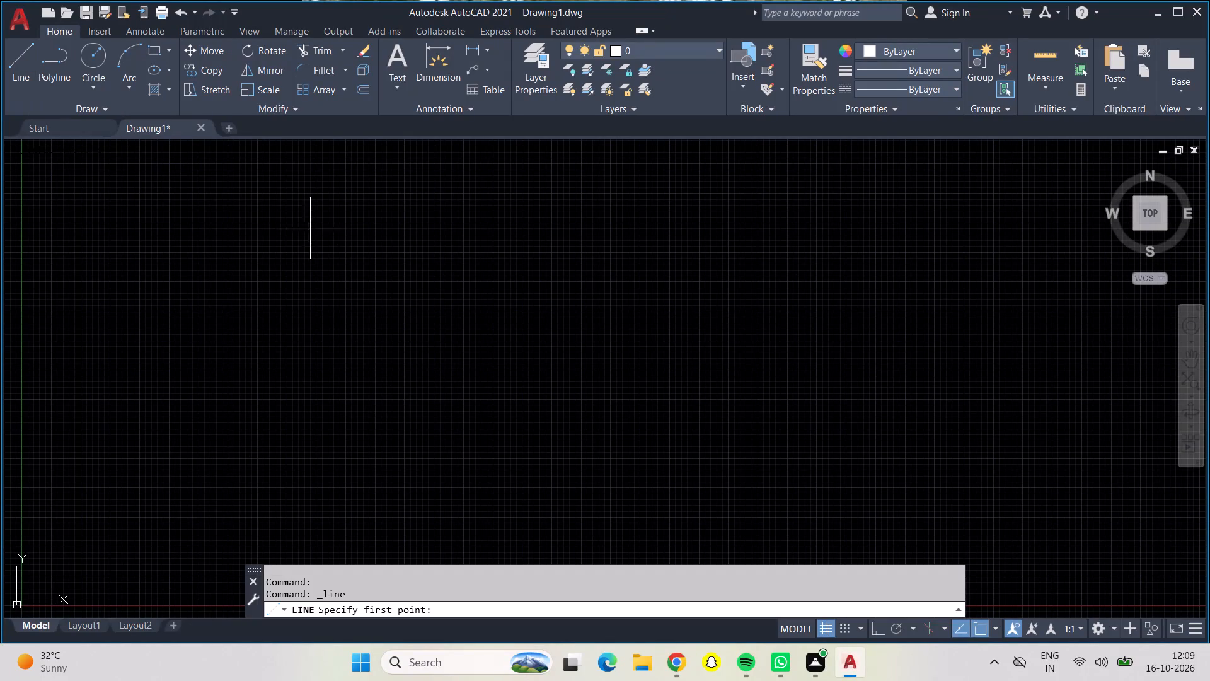
left_click(287, 223)
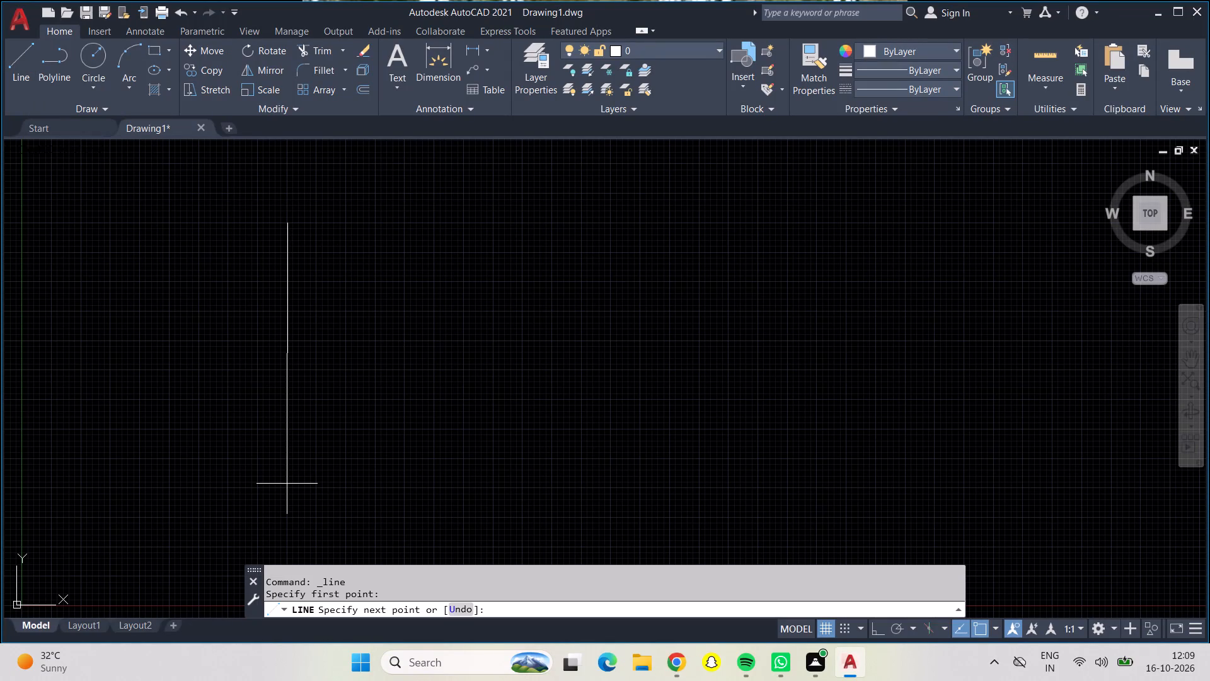
key("F8")
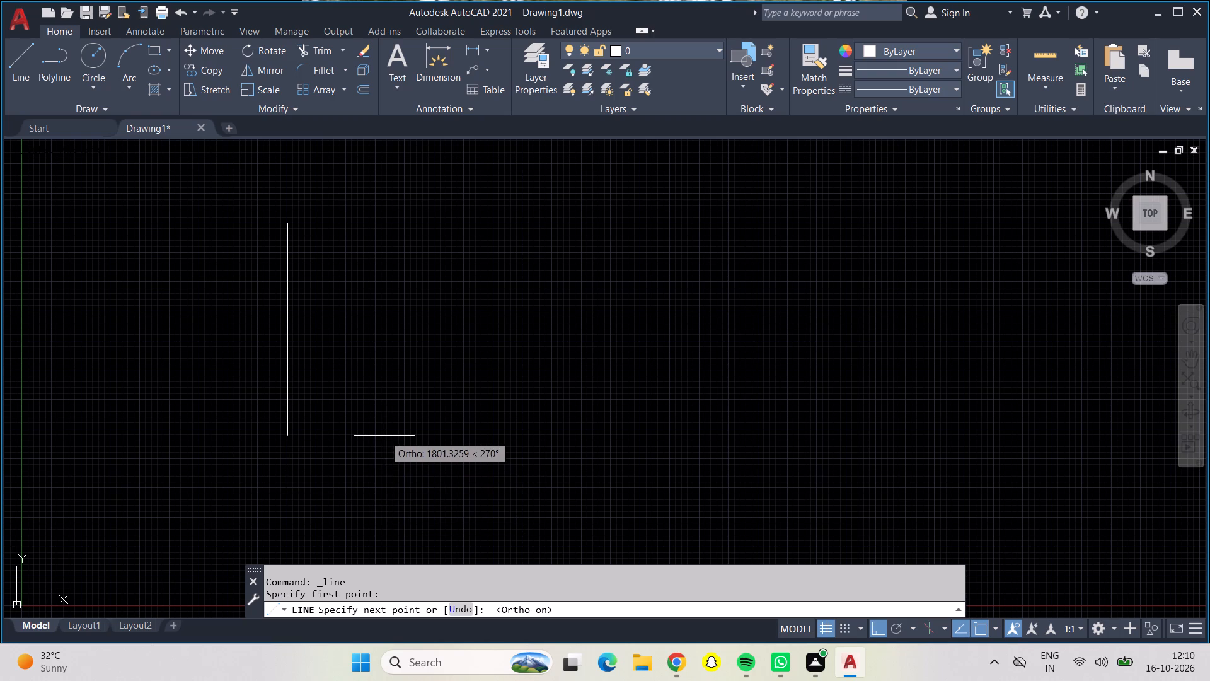
type("45'")
key("Return")
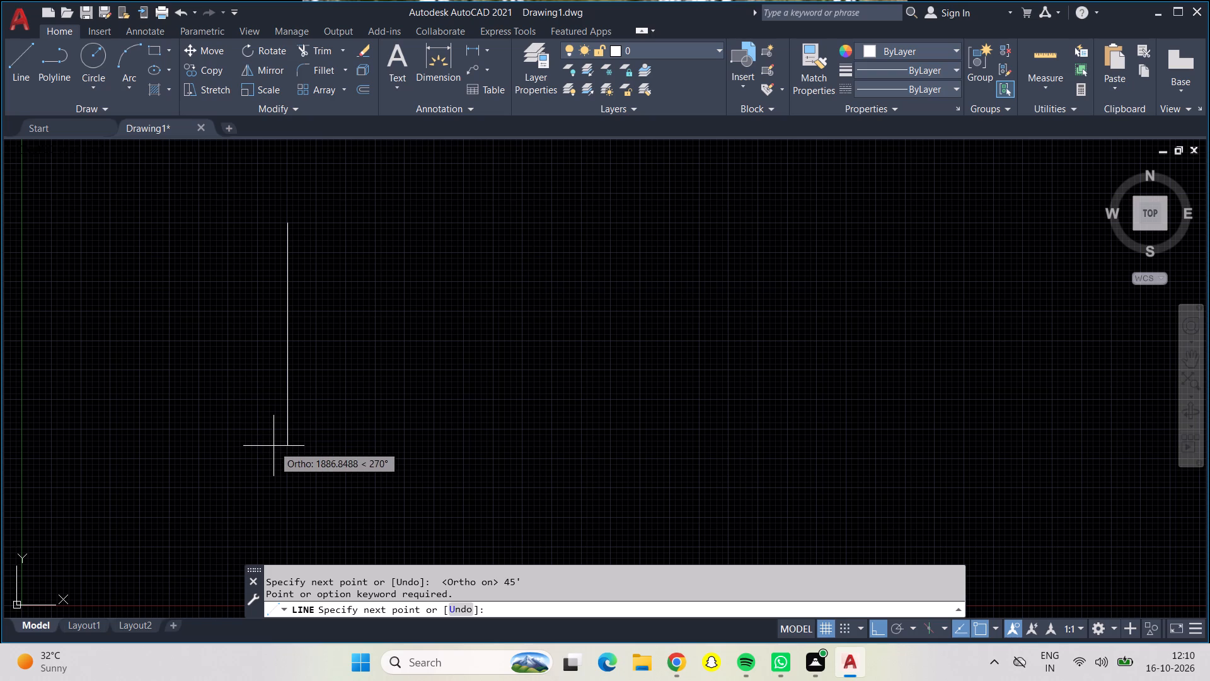
key("Escape")
Configure the drawing units to Engineering length with 0'-0.0" precision and an insertion scale in inches.
type("un")
key("Return")
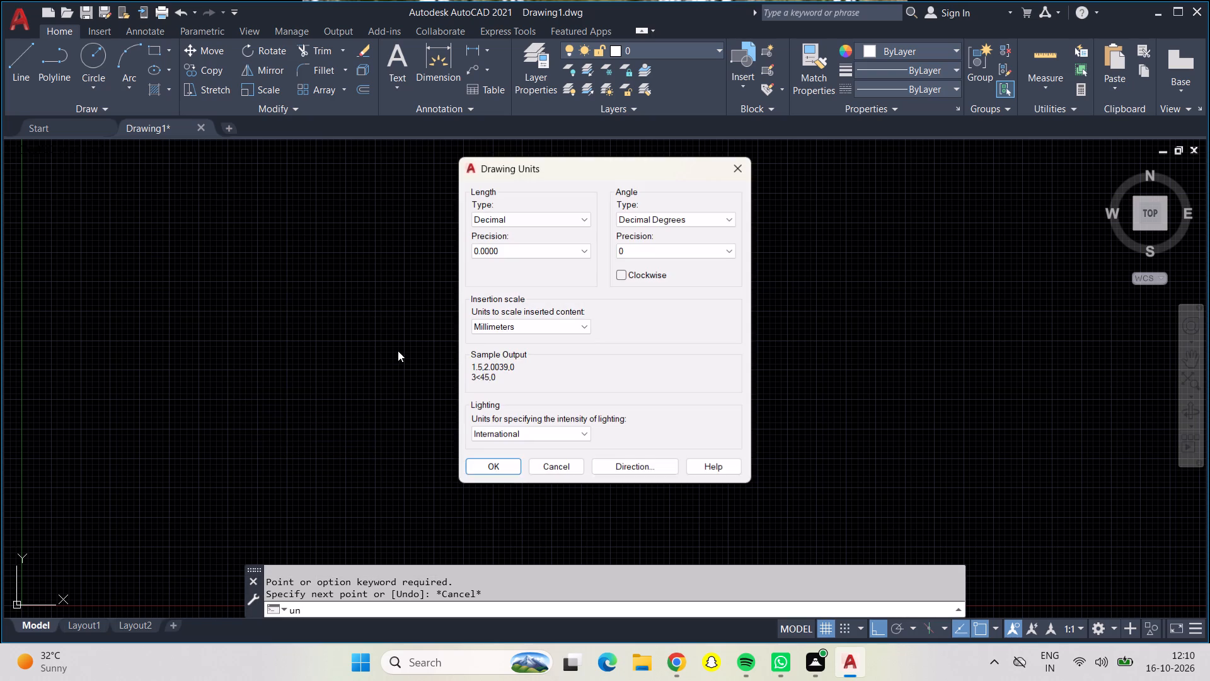
left_click(481, 242)
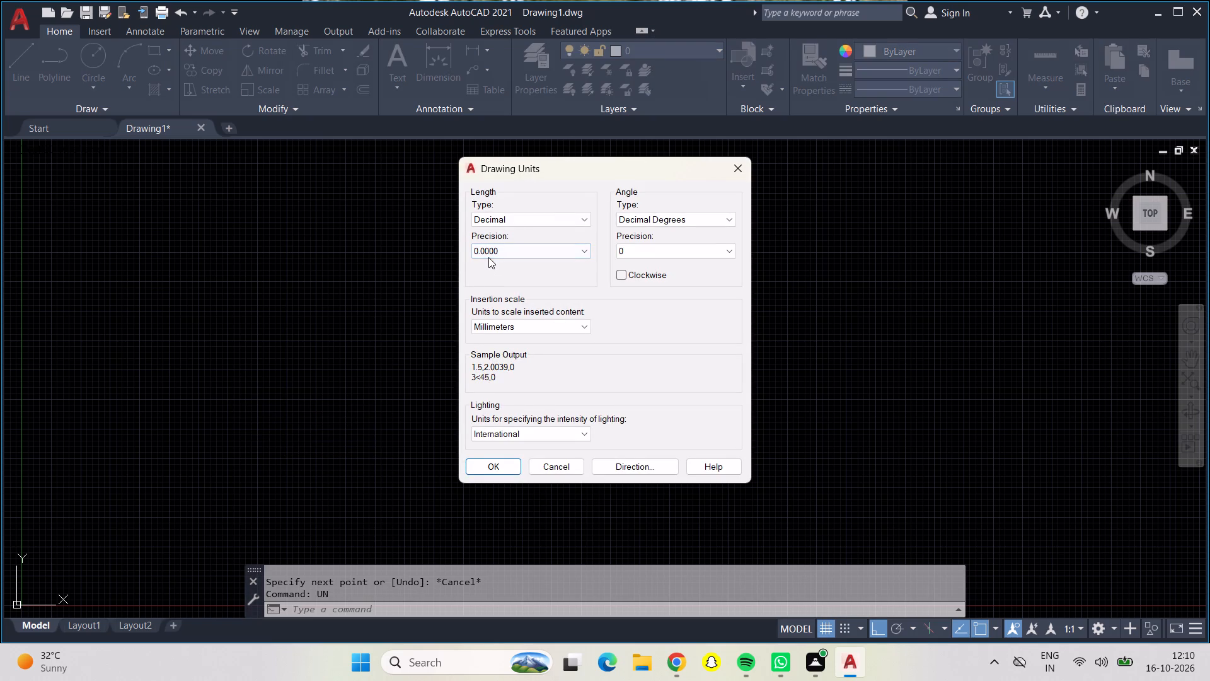
left_click(488, 257)
left_click(503, 269)
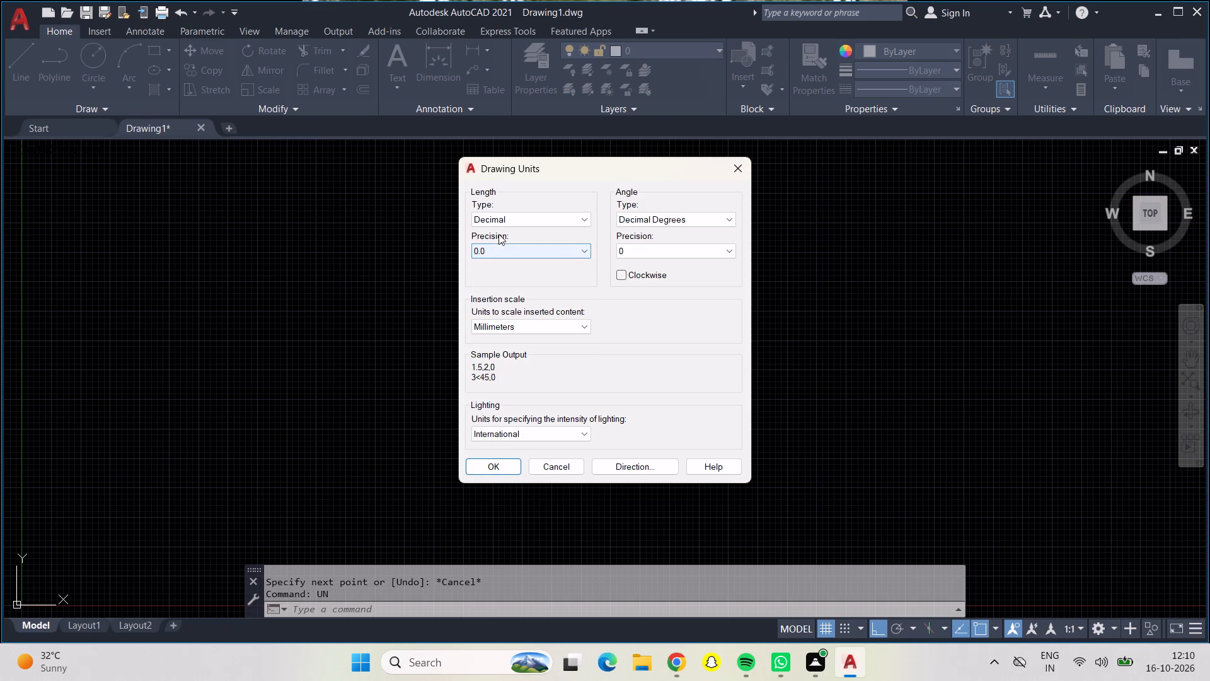
left_click(500, 218)
left_click(500, 252)
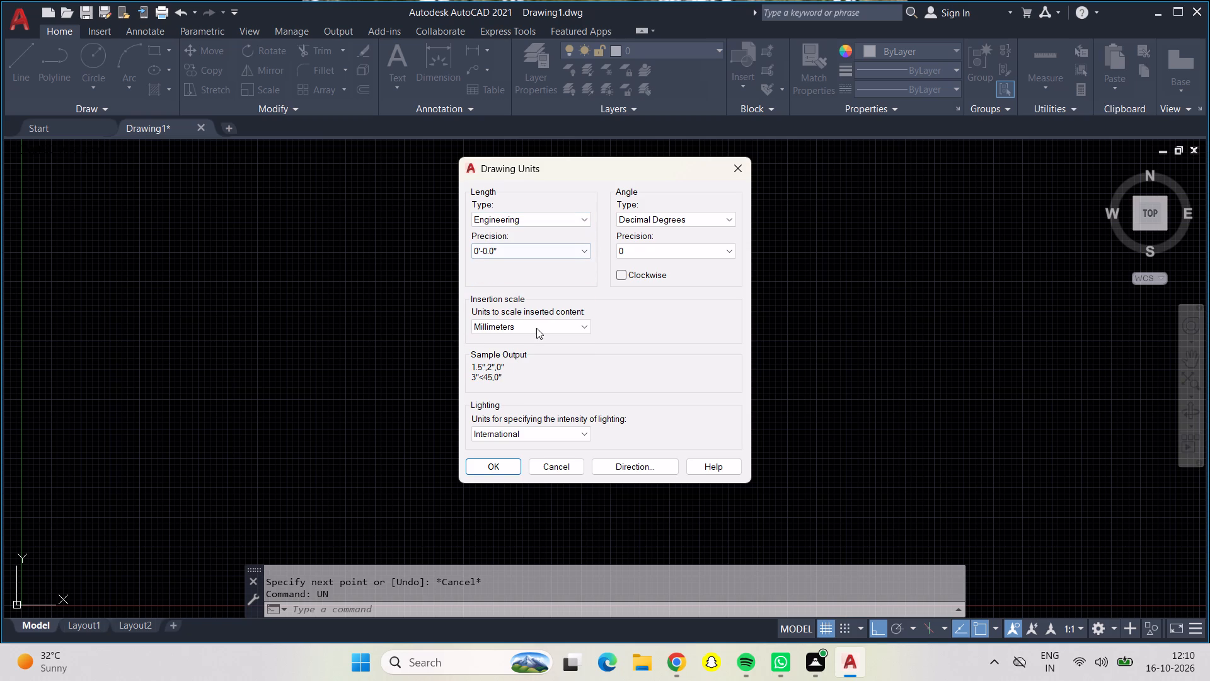
left_click(535, 327)
left_click(538, 348)
left_click(488, 470)
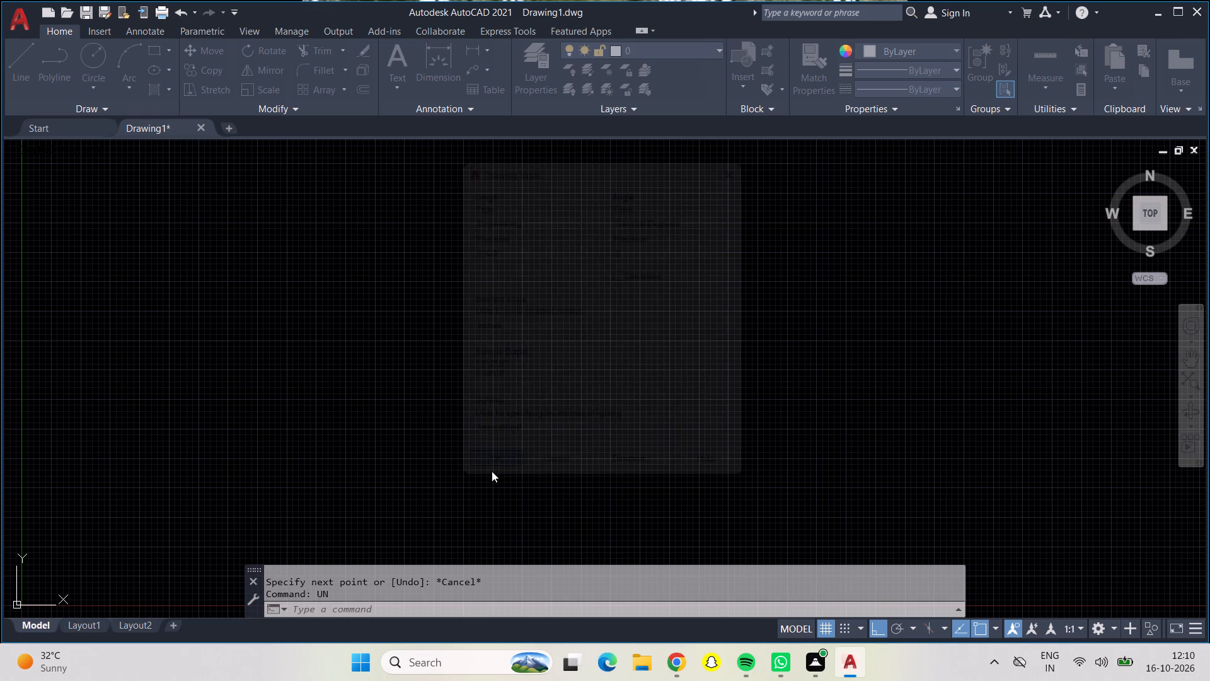
Modify the ISO-25 dimension style to use Engineering primary units with 0'-0" precision.
key("d")
key("Return")
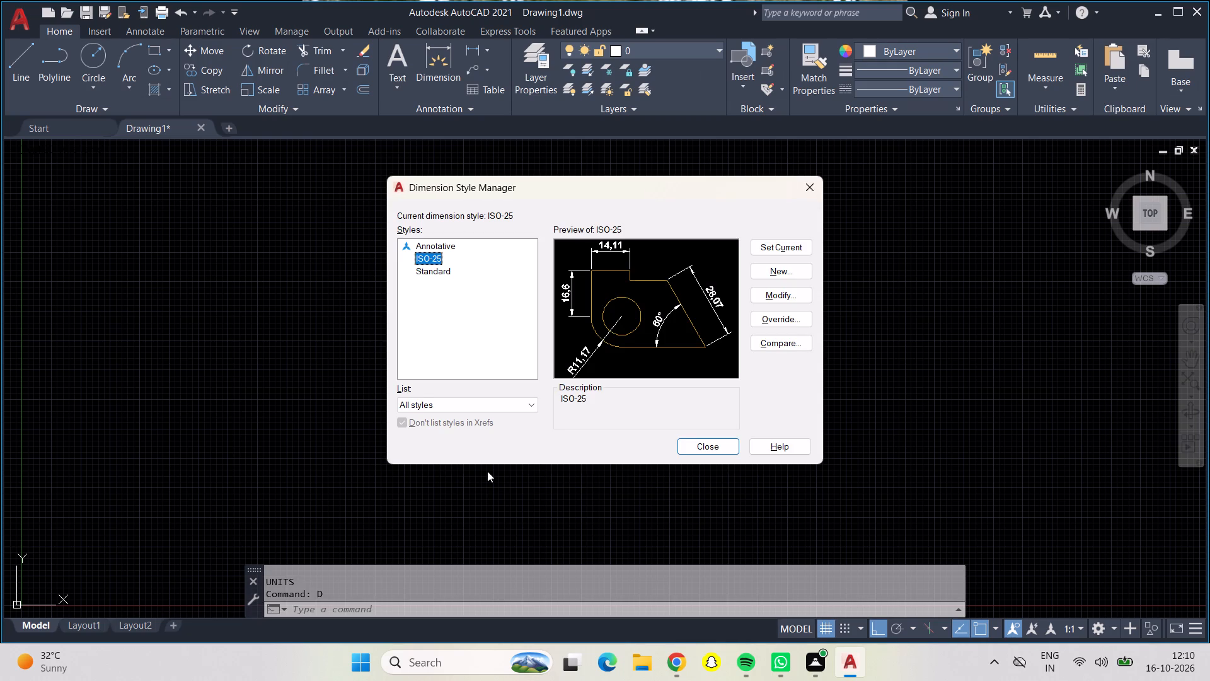
left_click(783, 300)
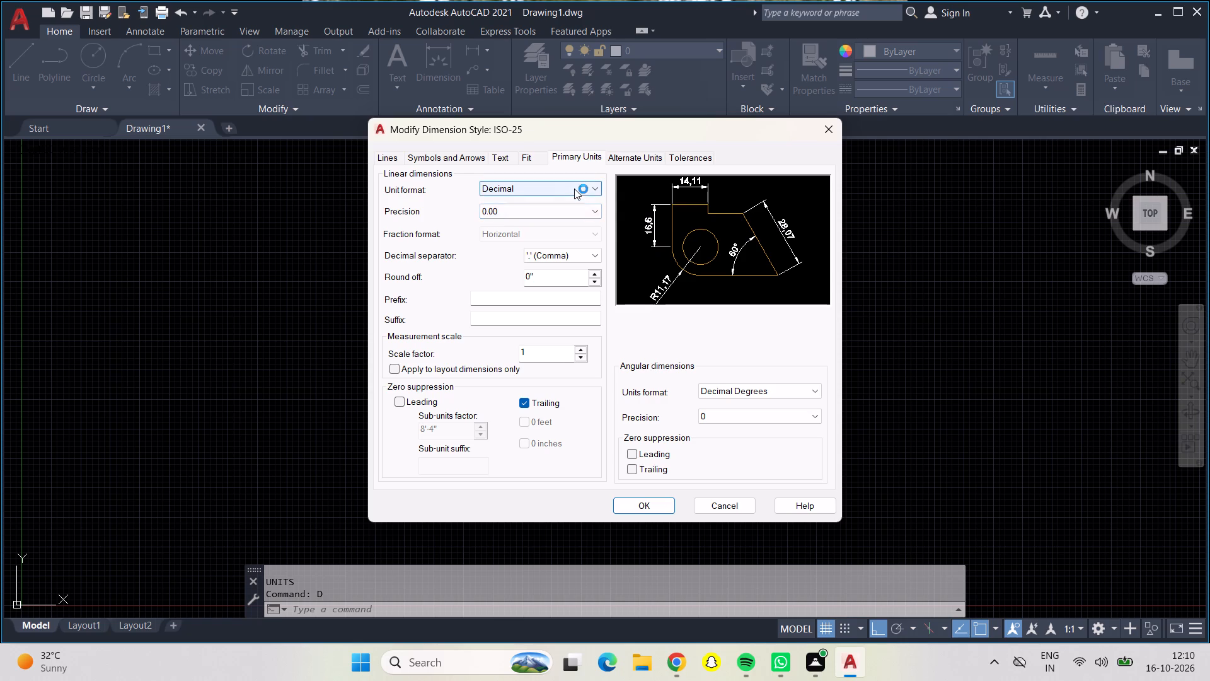
left_click(574, 189)
left_click(587, 219)
left_click(584, 218)
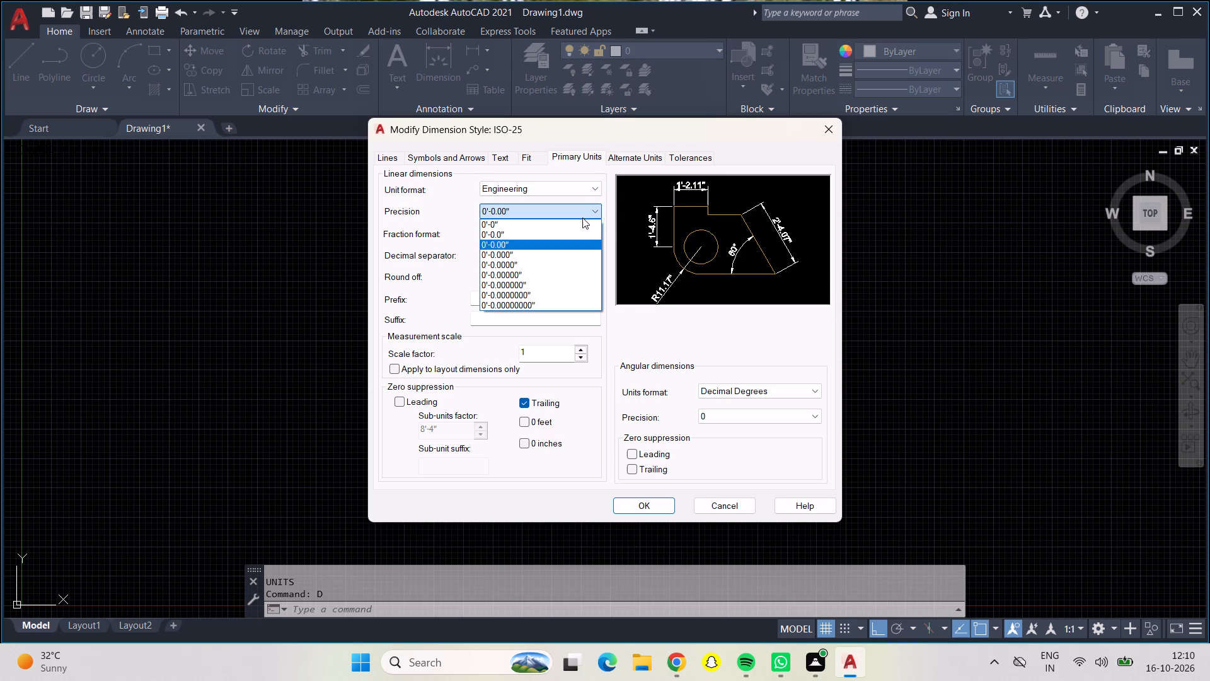
left_click(585, 227)
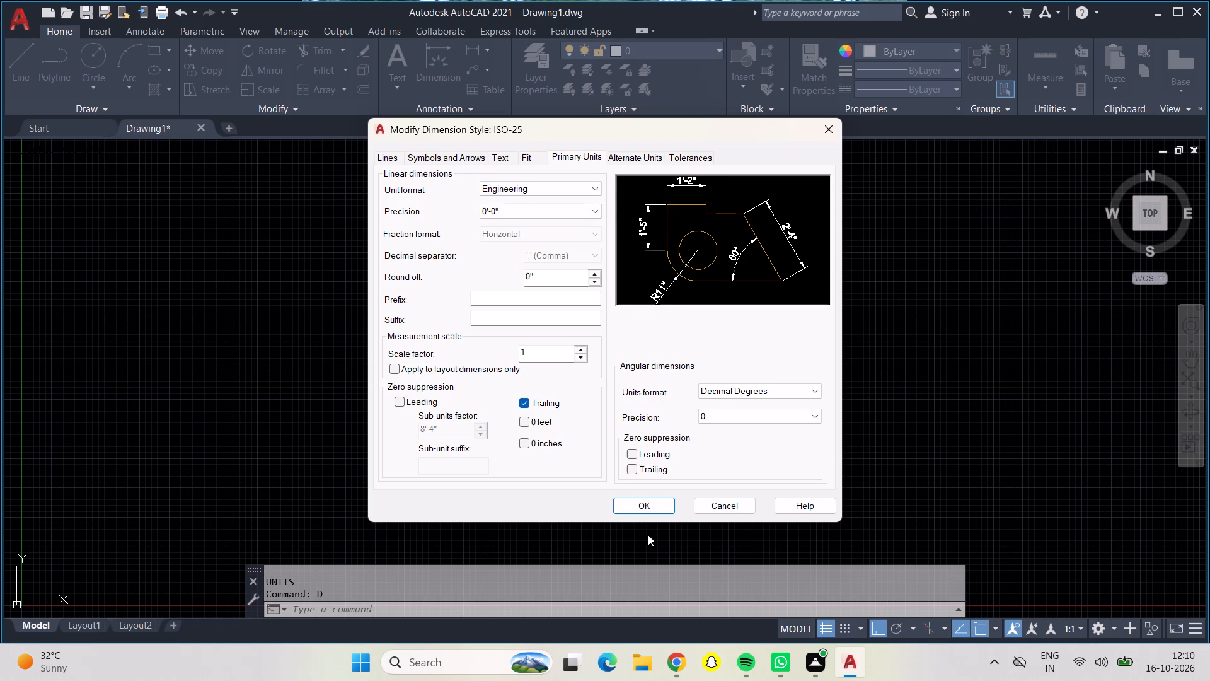
left_click(636, 511)
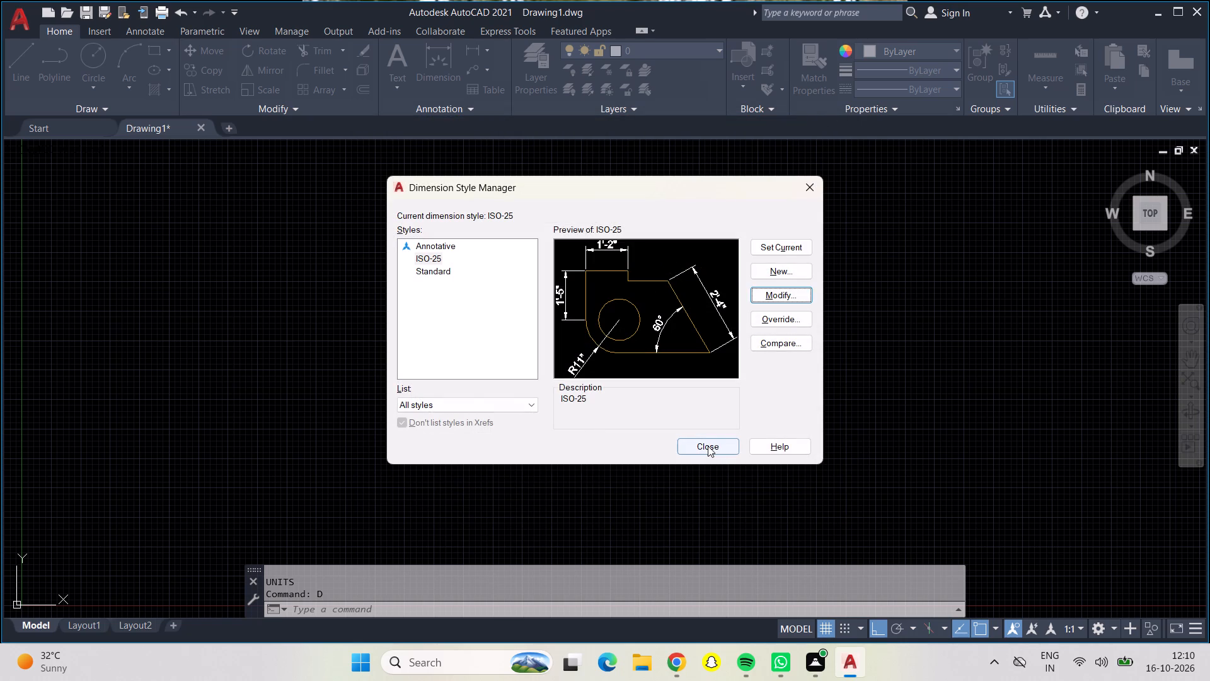
left_click(708, 446)
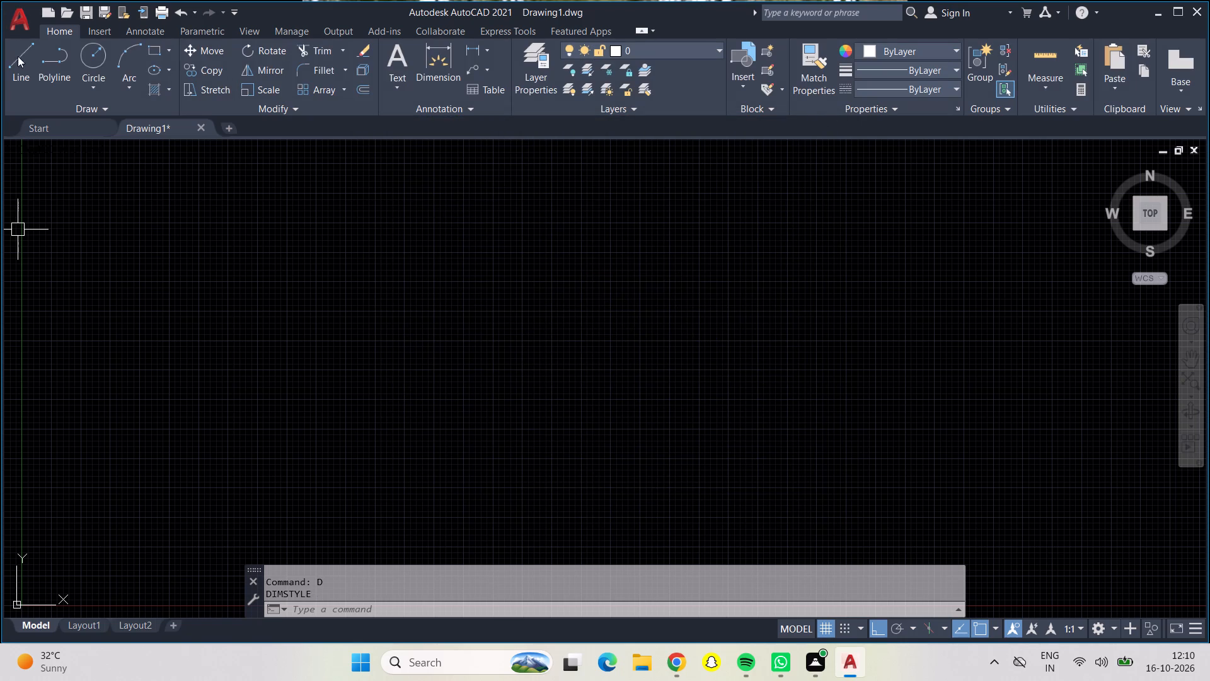
Draw a closed rectangular outline from lines, 30' wide and 45' high, starting at its upper-left corner and going down.
left_click(18, 56)
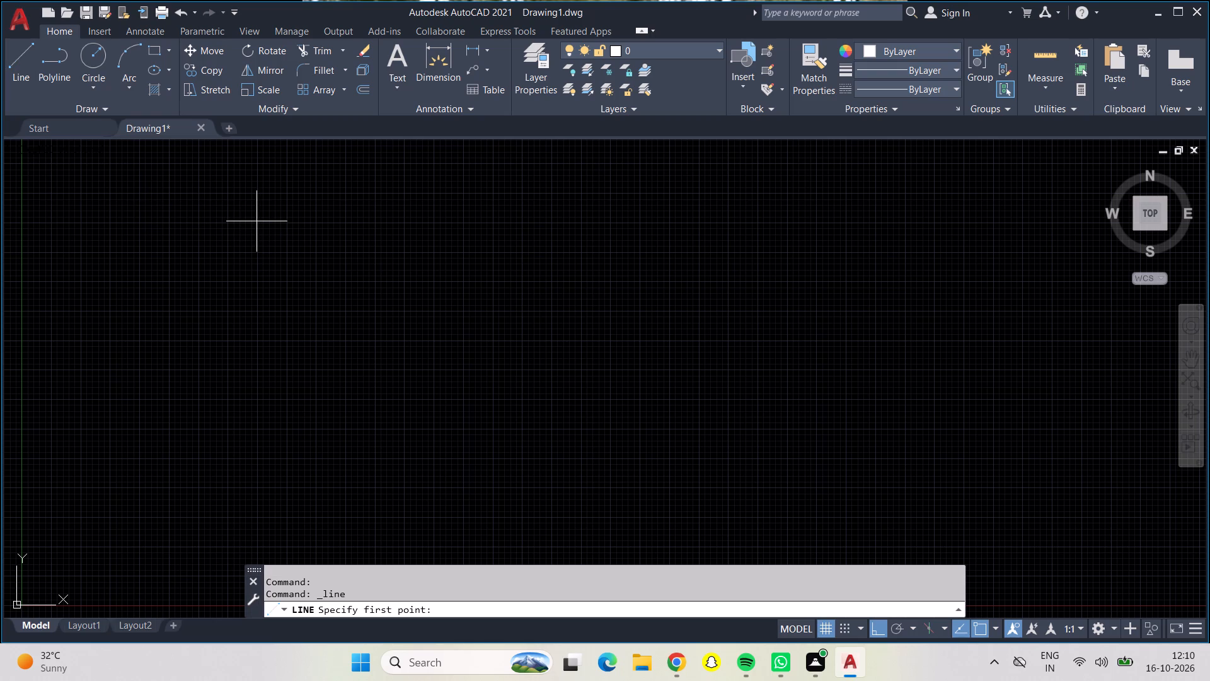
left_click(256, 221)
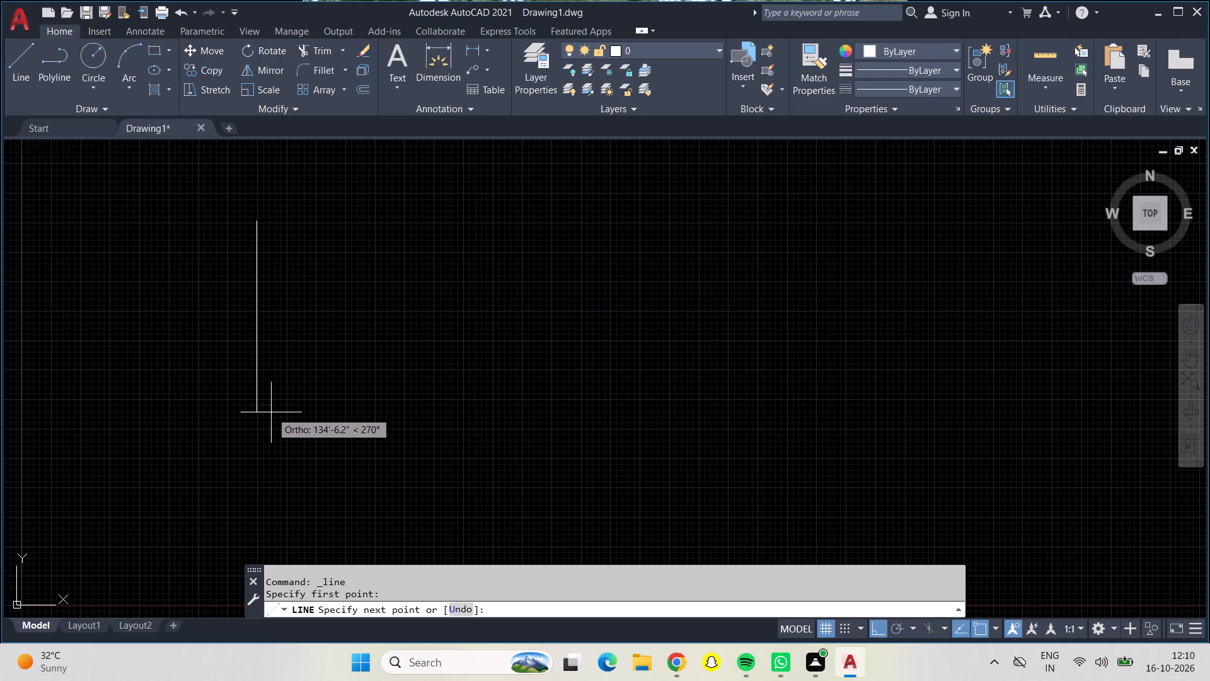
type("45'")
key("Return")
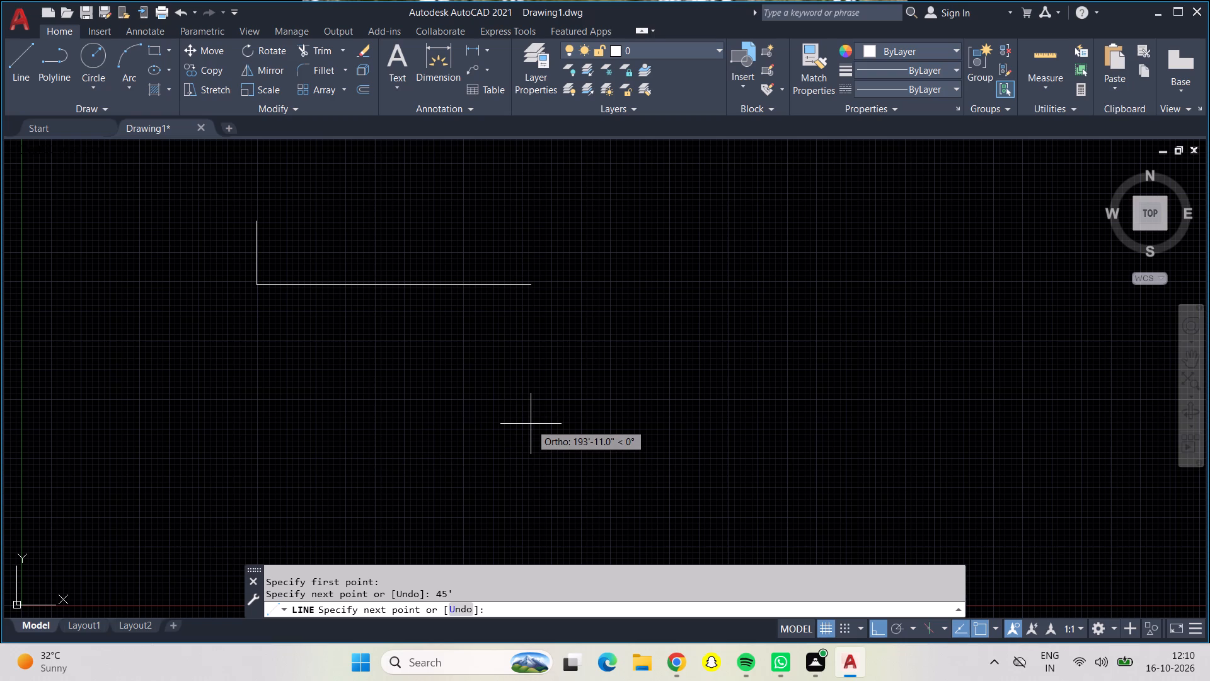
type("30'")
key("Return")
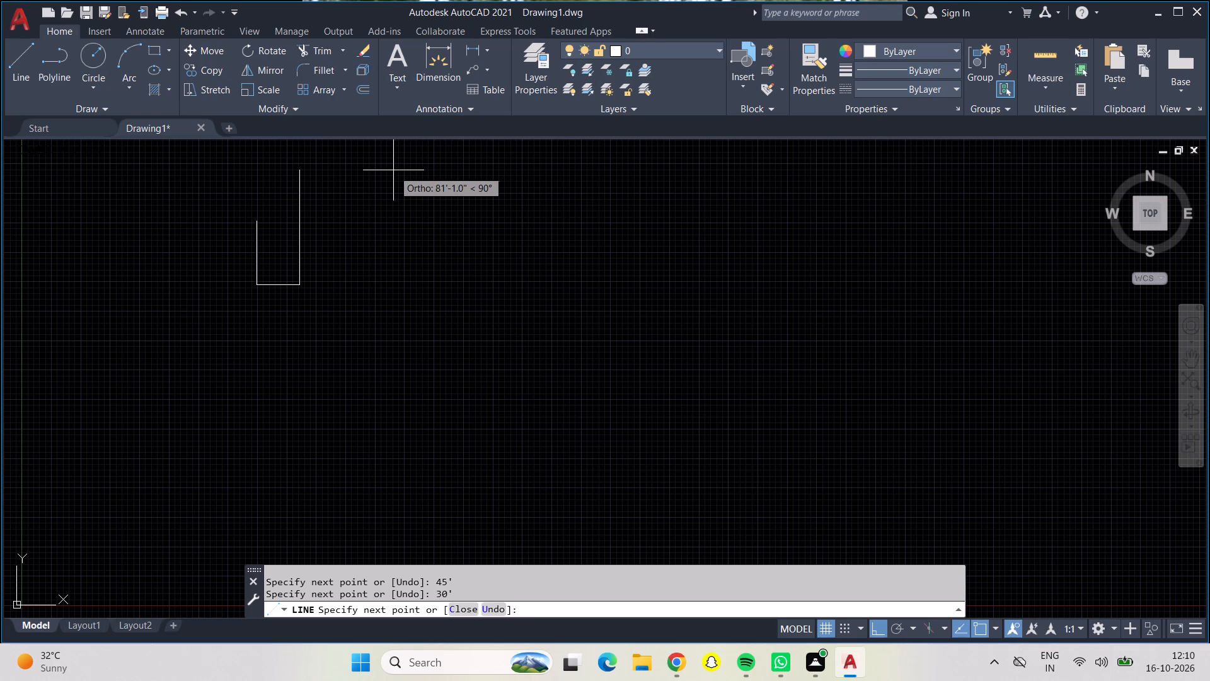
type("45'")
key("Return")
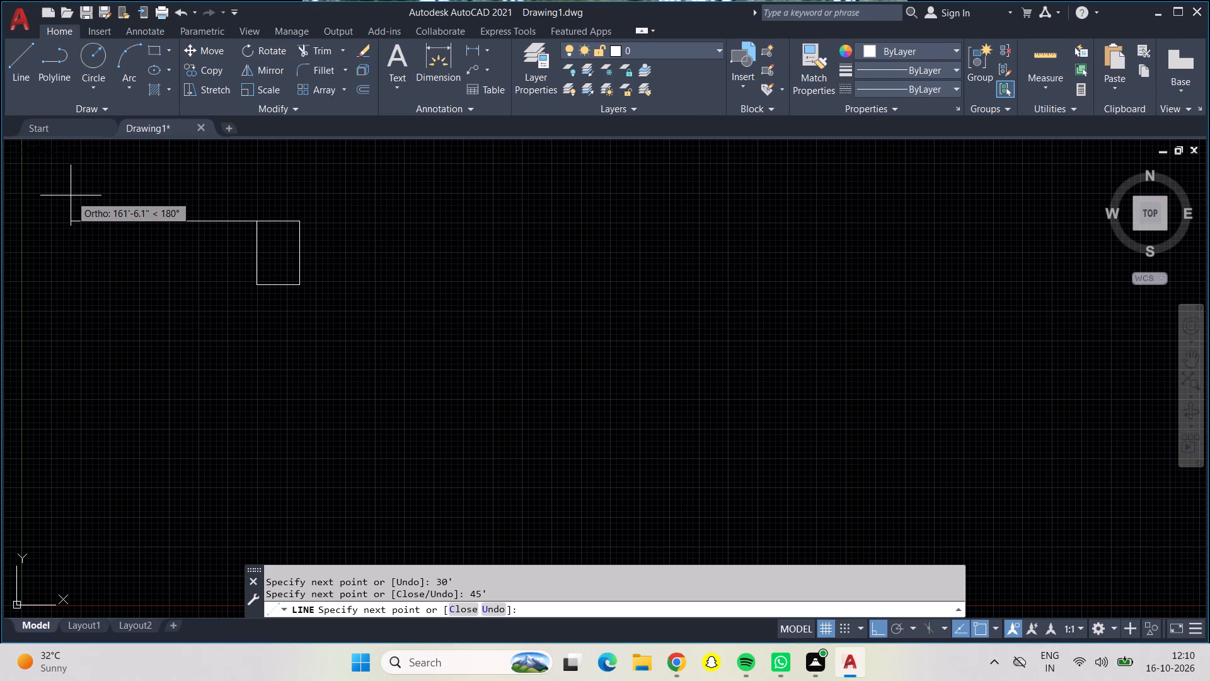
type("30'")
key("Return")
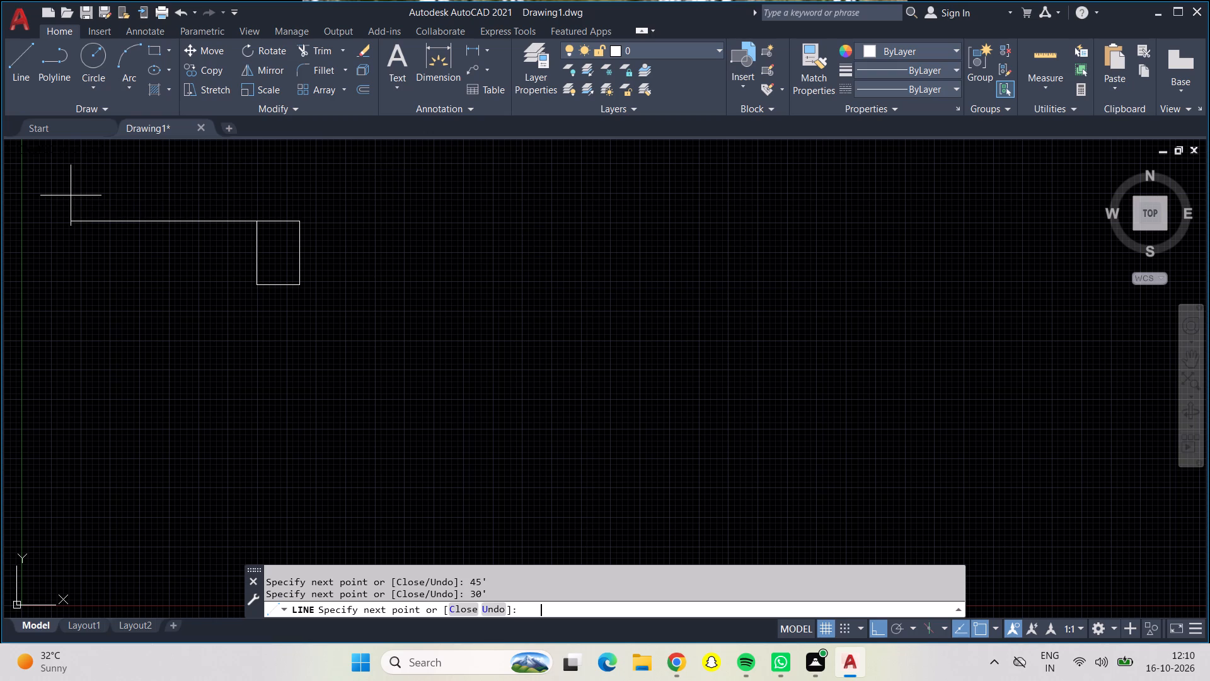
key("Return")
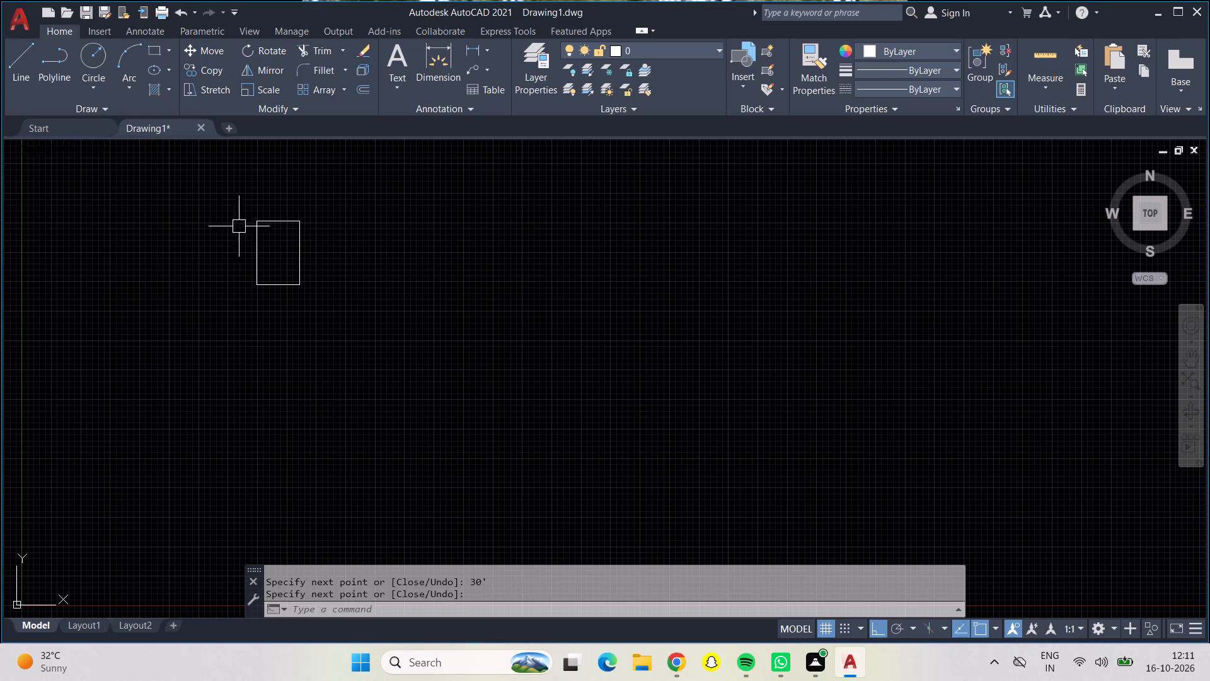
Offset the top, left and right lines of the rectangular outline 9" inward to form the outer wall thickness.
scroll(263, 235, "up", 4)
scroll(284, 247, "down", 1)
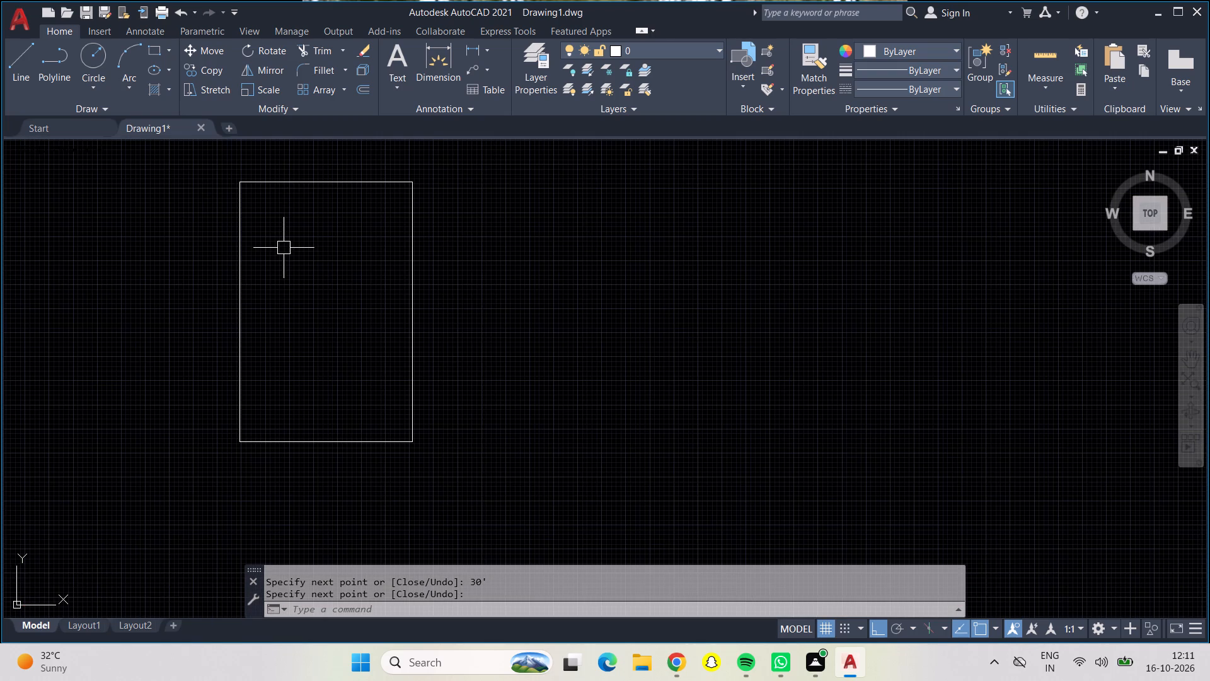
middle_click_drag(284, 248, 387, 329)
middle_click_drag(386, 329, 395, 334)
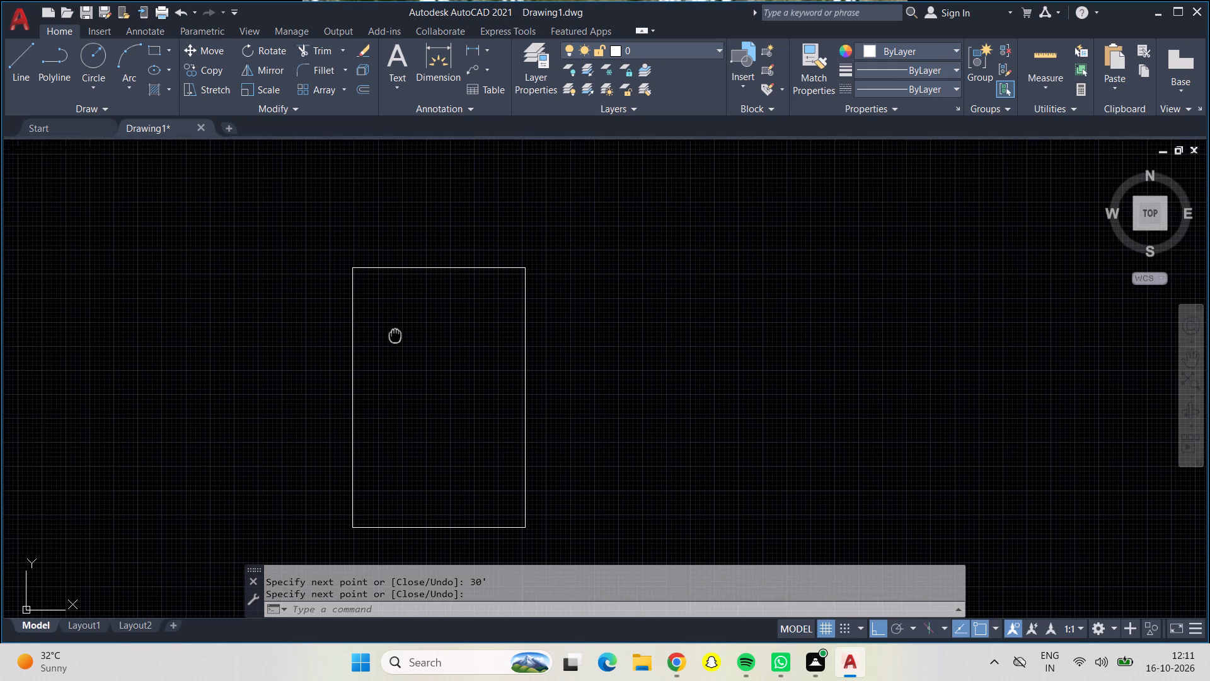
middle_click_drag(395, 334, 411, 313)
scroll(411, 313, "up", 1)
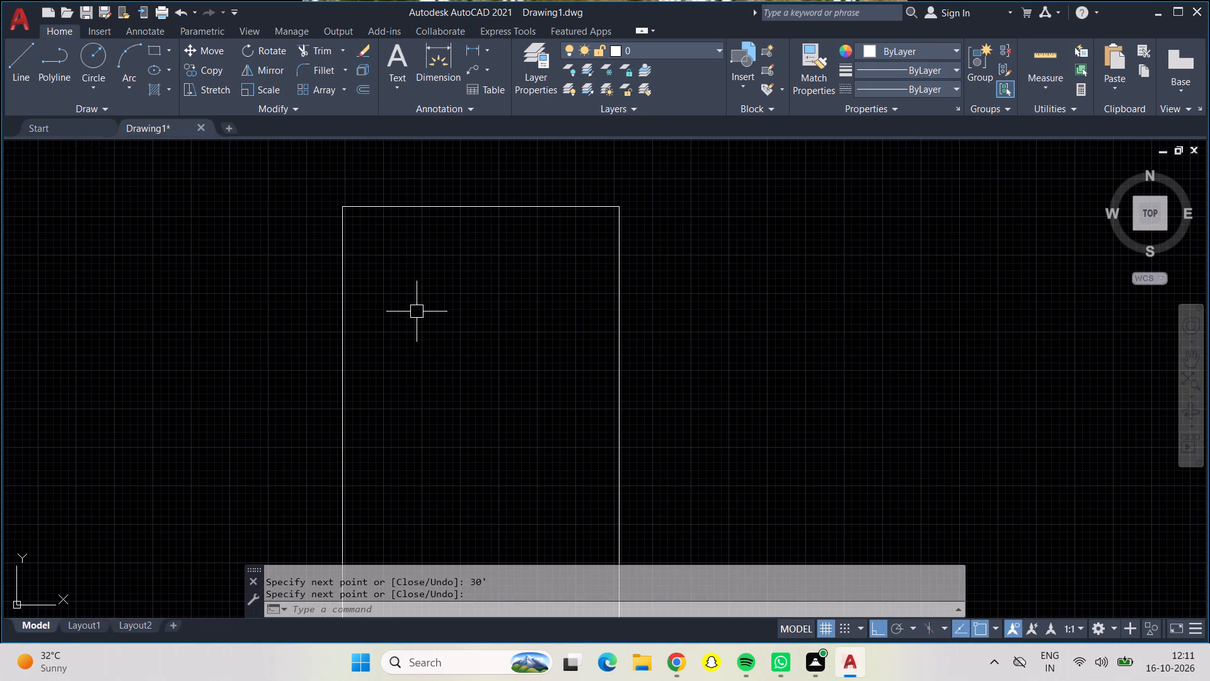
scroll(396, 323, "down", 1)
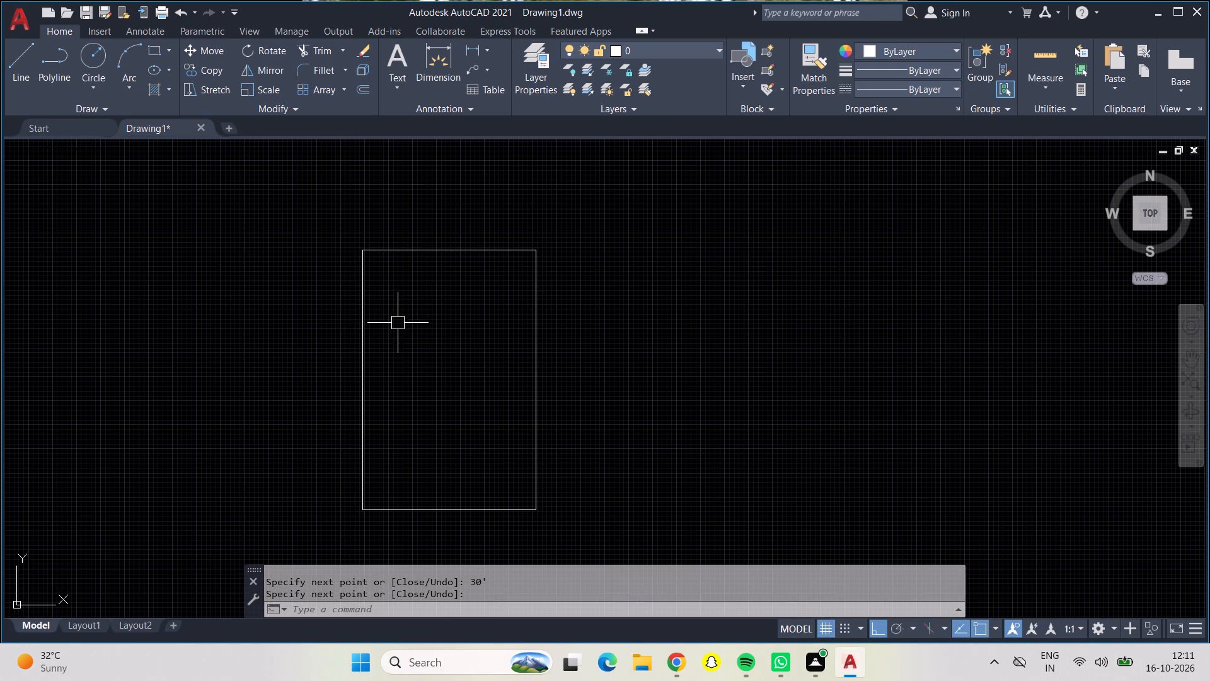
middle_click_drag(425, 343, 438, 337)
scroll(438, 337, "up", 1)
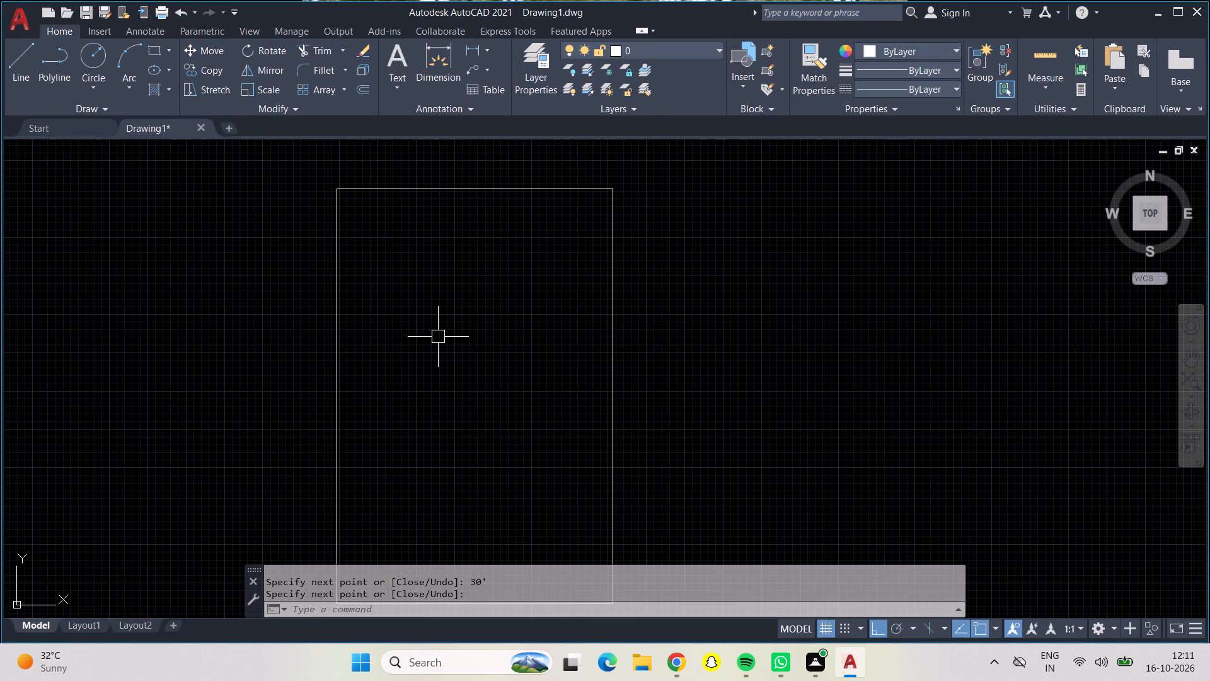
key("Escape")
key("o")
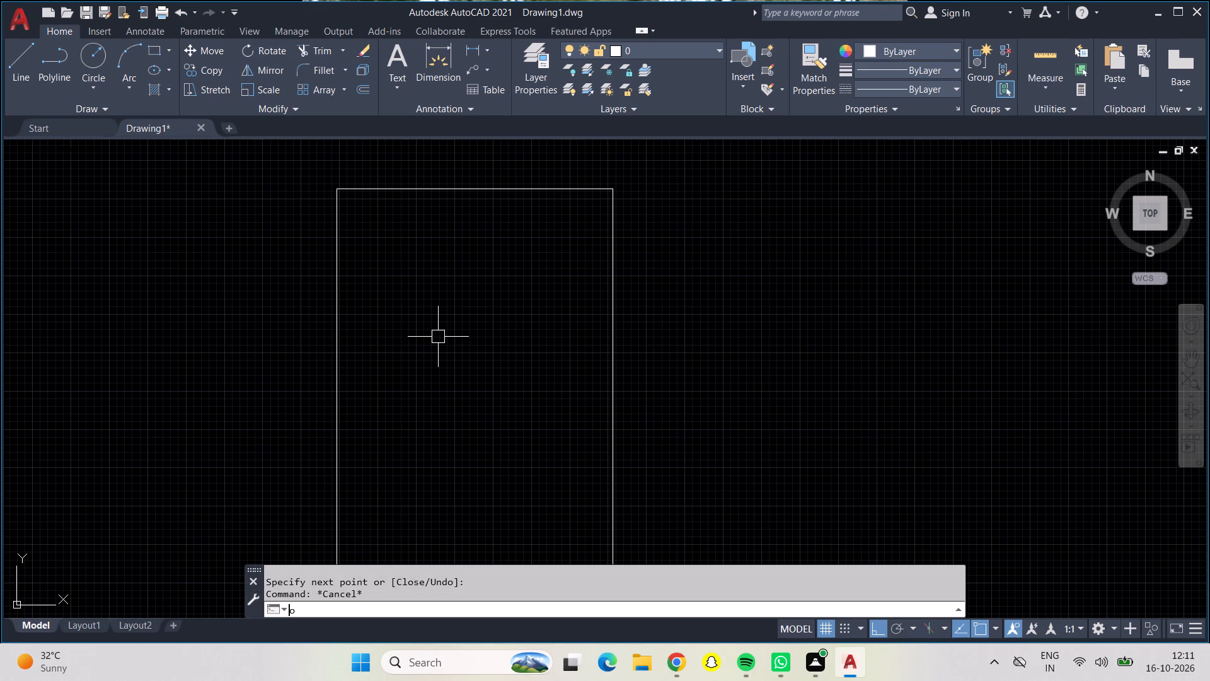
key("Return")
key("Return")
type("9\"")
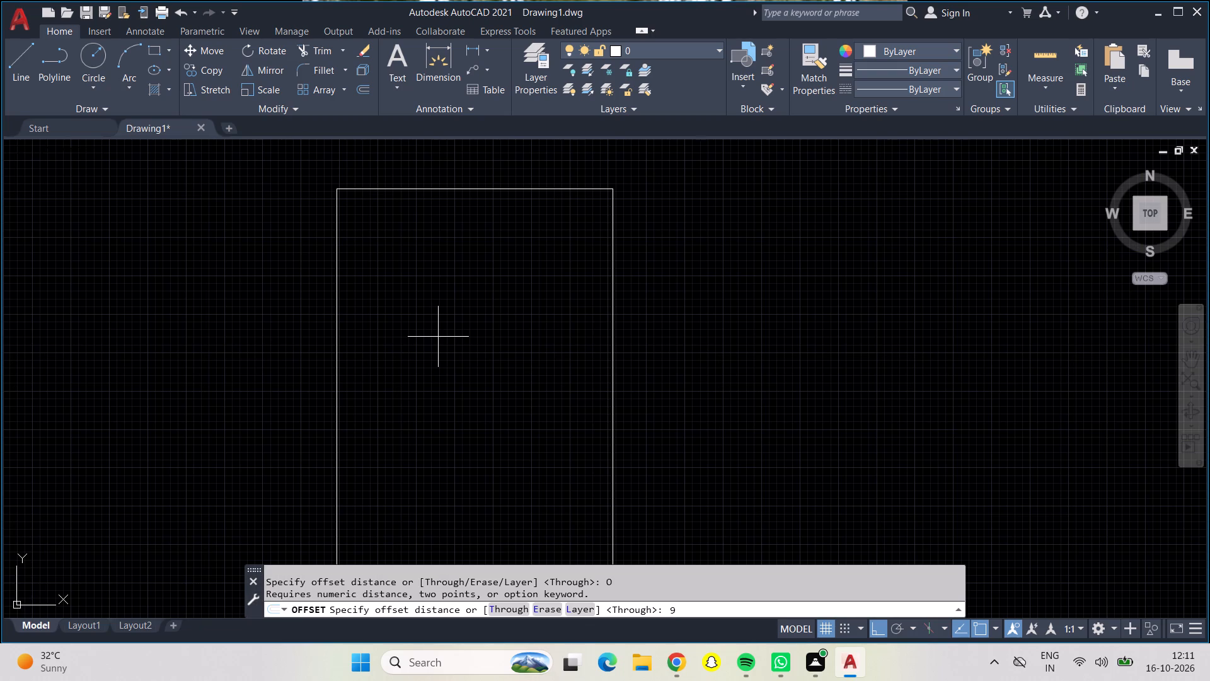
key("Return")
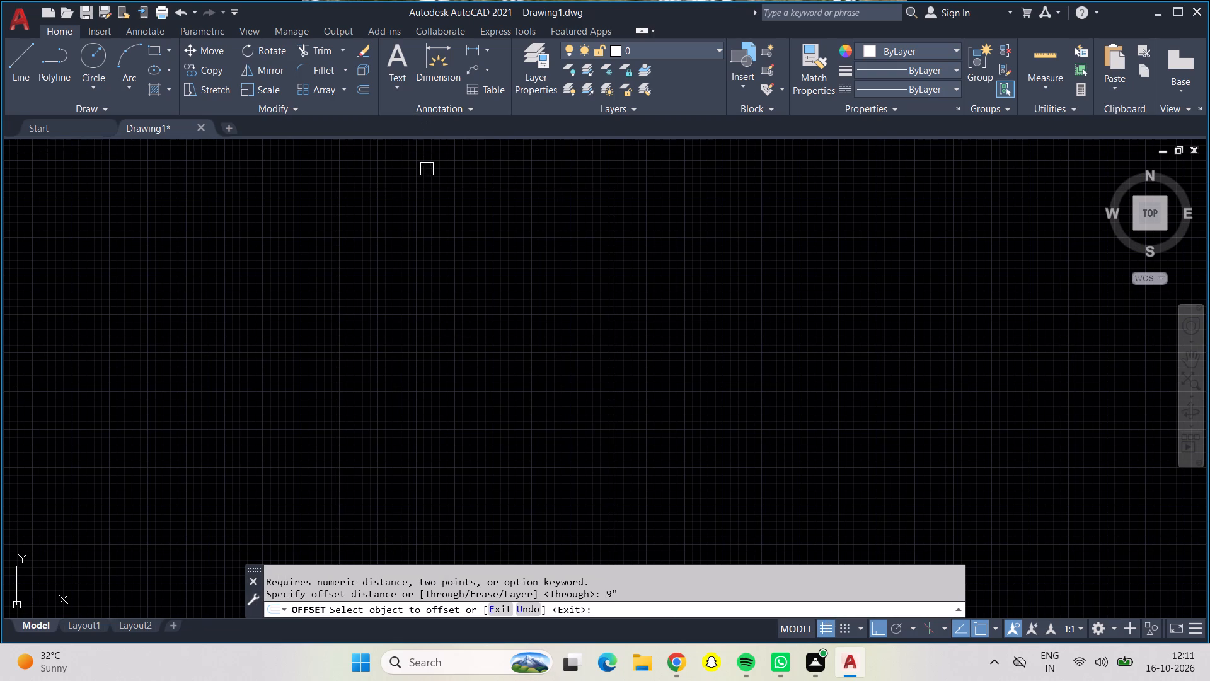
left_click(449, 188)
left_click(456, 242)
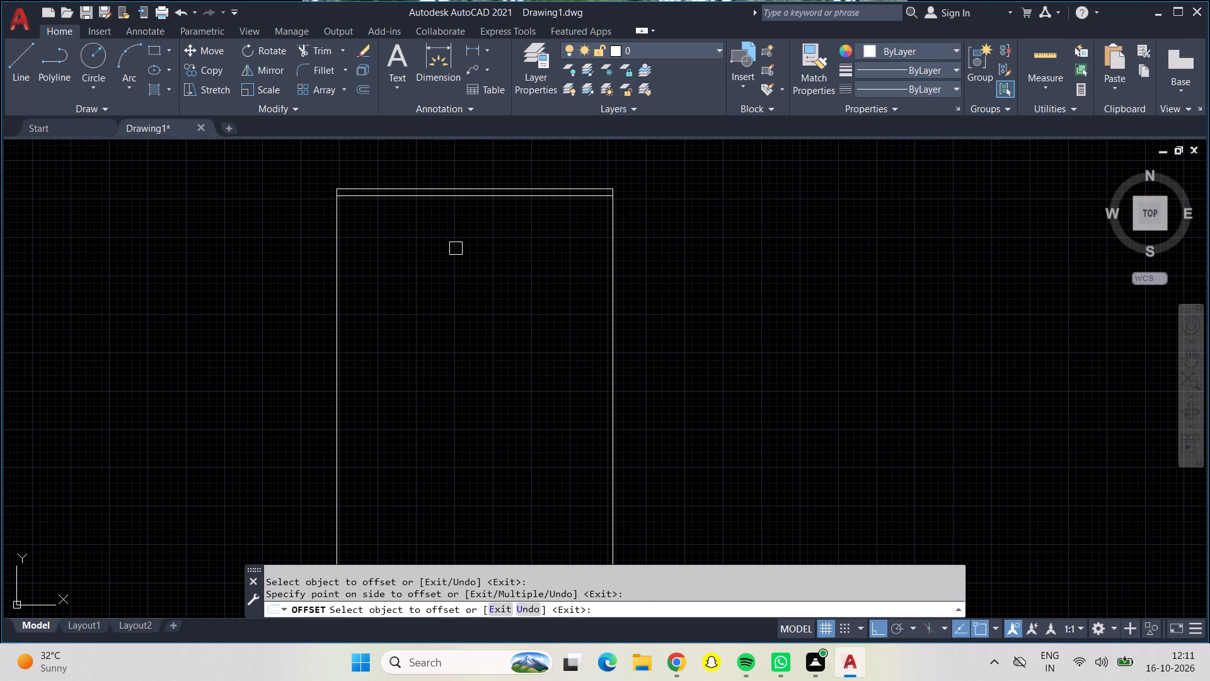
left_click_drag(334, 271, 340, 271)
left_click_drag(417, 300, 497, 322)
left_click(610, 356)
left_click_drag(500, 317, 494, 315)
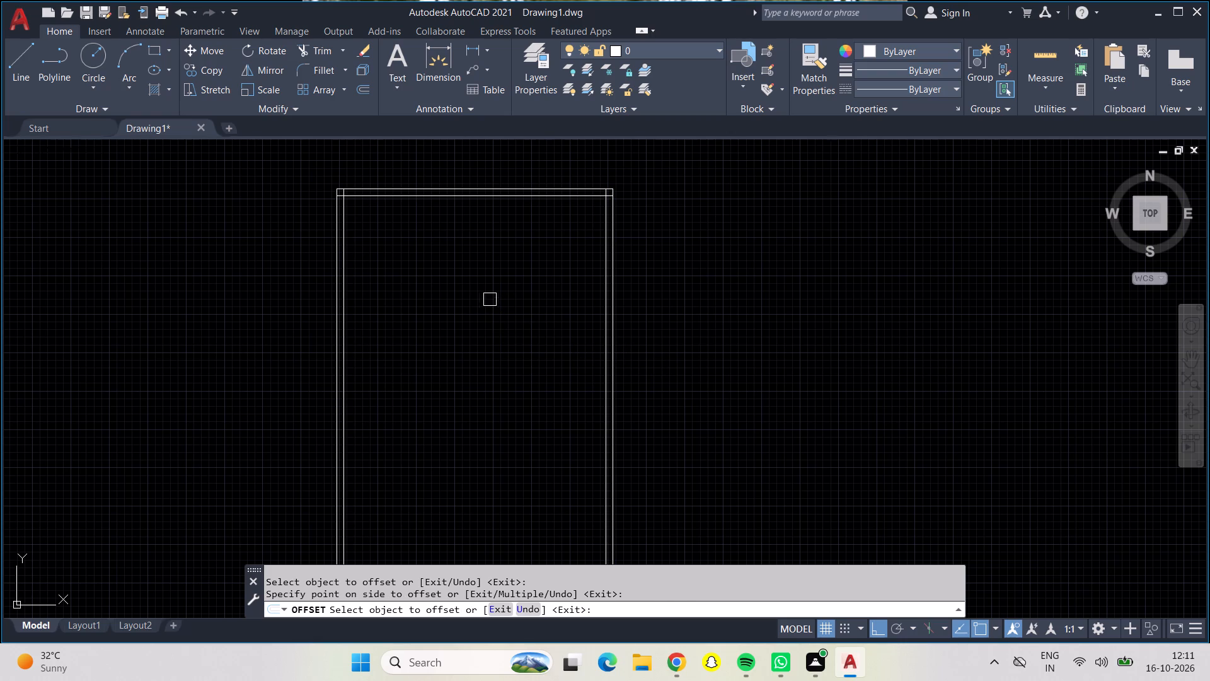
Offset the inner line of the left wall 10'8" to the right, into the building.
middle_click_drag(488, 298, 445, 275)
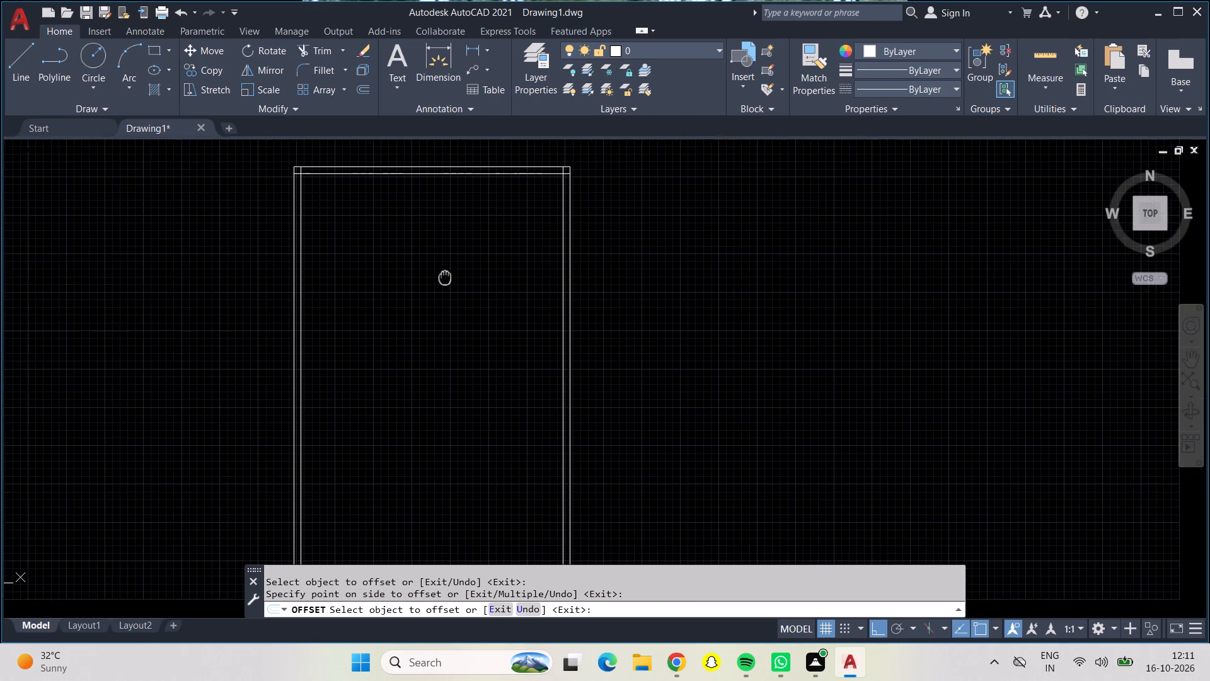
middle_click_drag(445, 275, 458, 246)
scroll(458, 246, "up", 1)
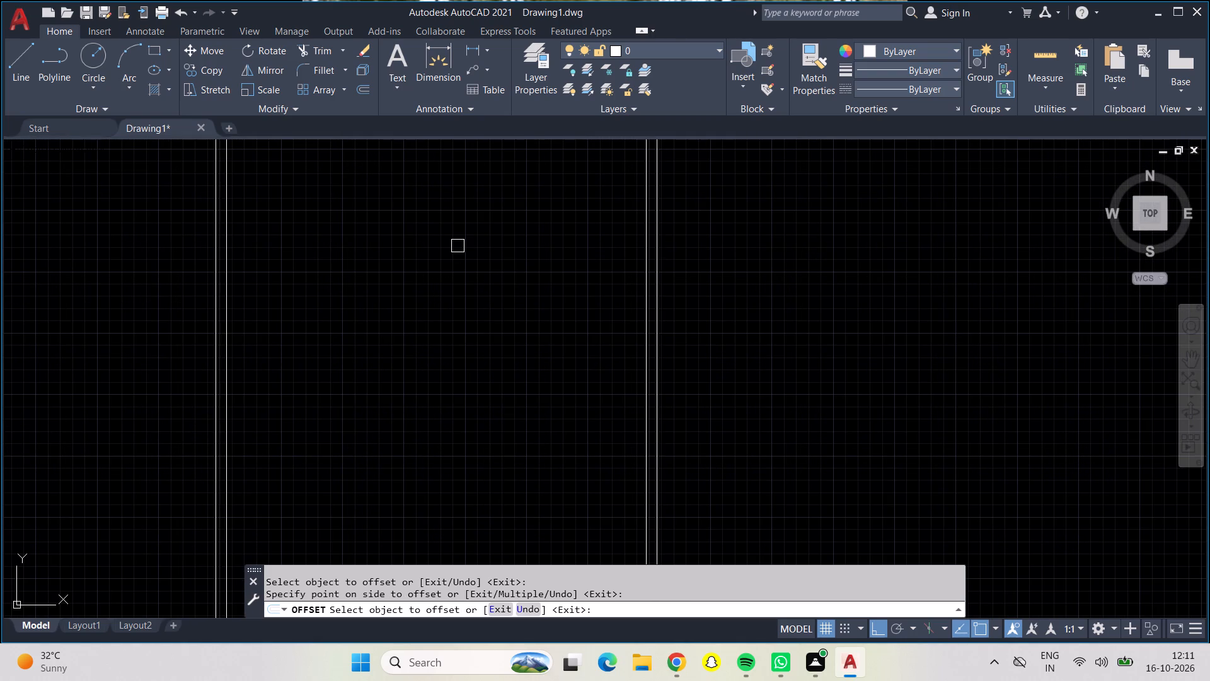
scroll(458, 246, "down", 1)
middle_click(458, 246)
scroll(458, 246, "up", 1)
scroll(458, 246, "down", 1)
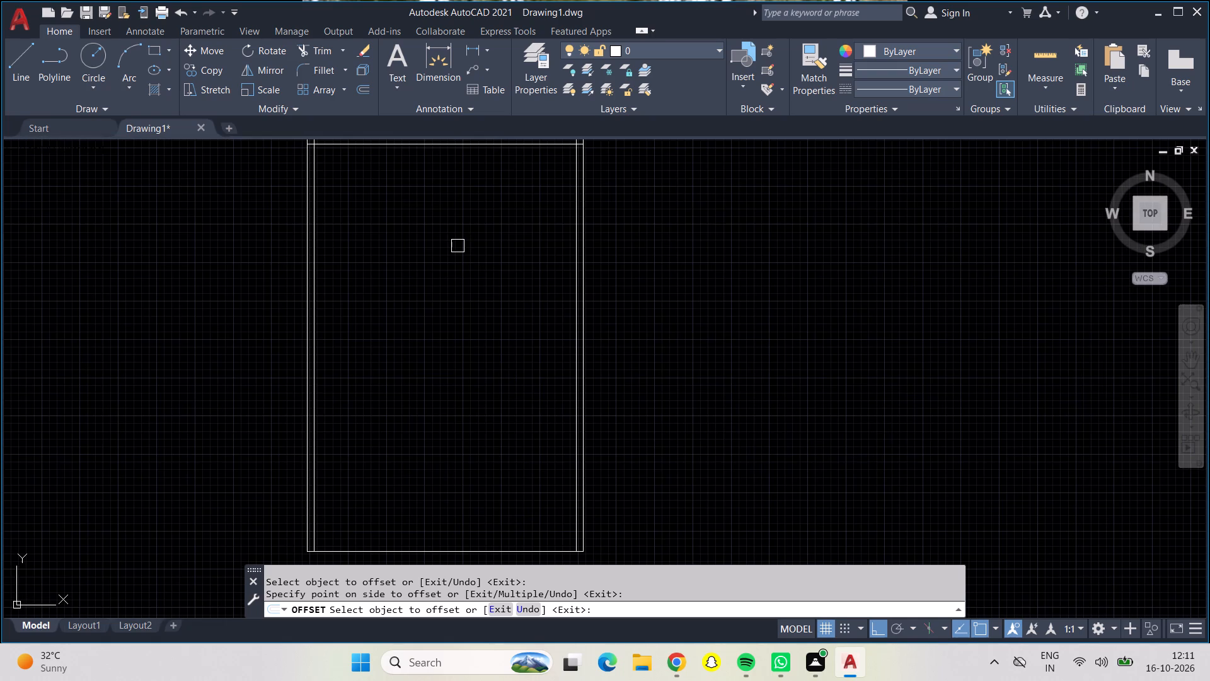
middle_click_drag(458, 246, 534, 260)
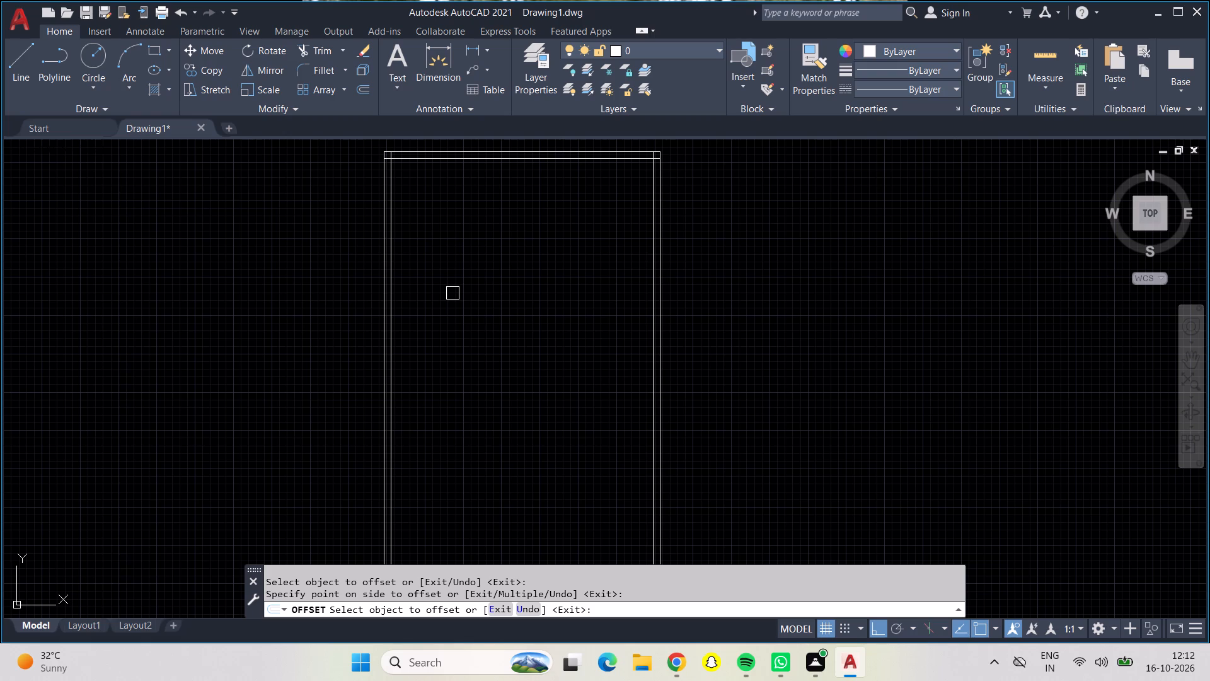
key("Escape")
key("o")
key("Return")
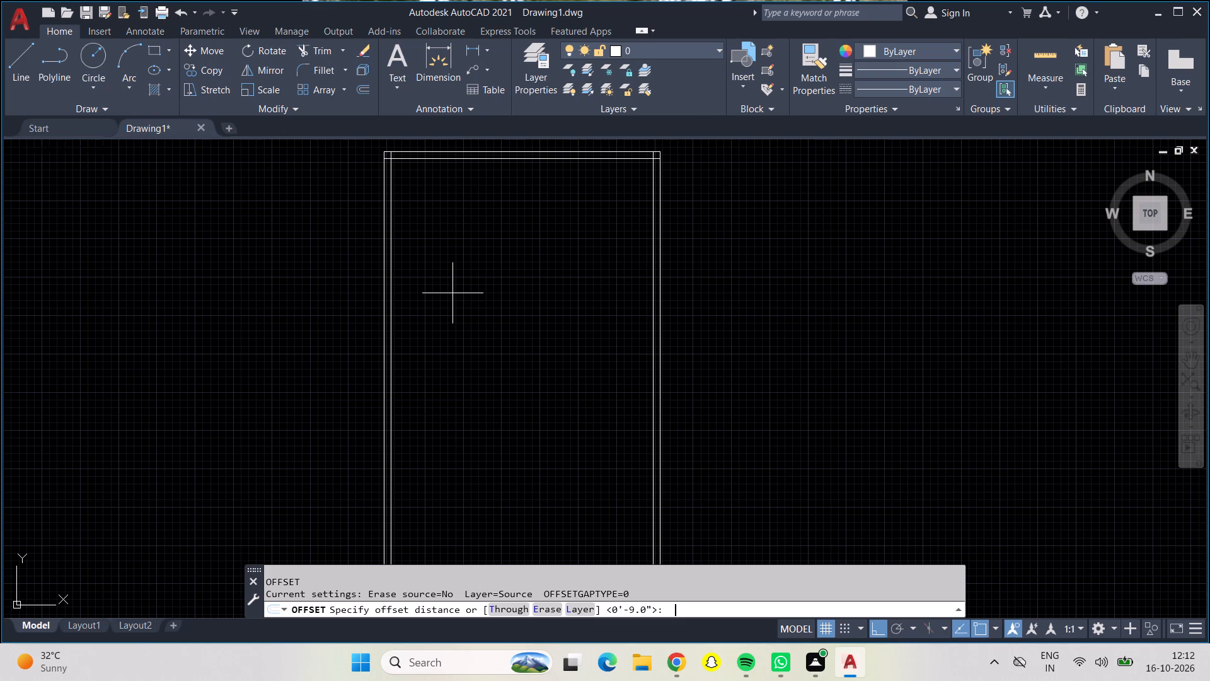
type("10'8")
key("shift+quotedbl")
key("Return")
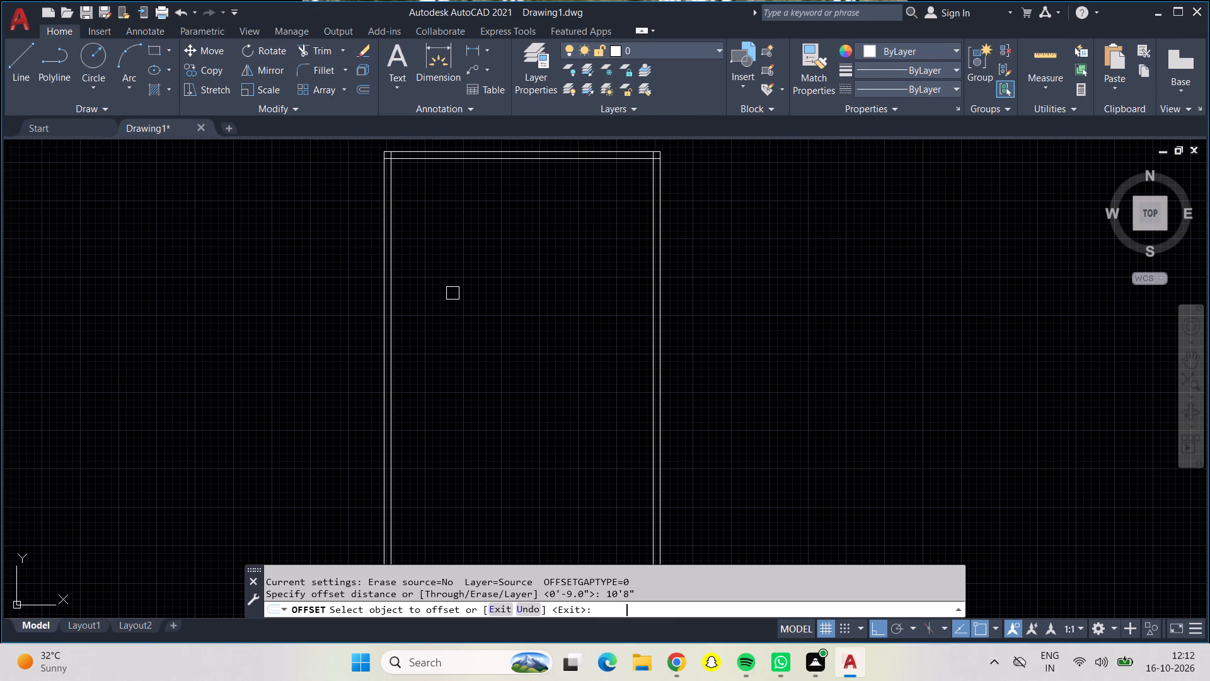
left_click(396, 248)
left_click(566, 273)
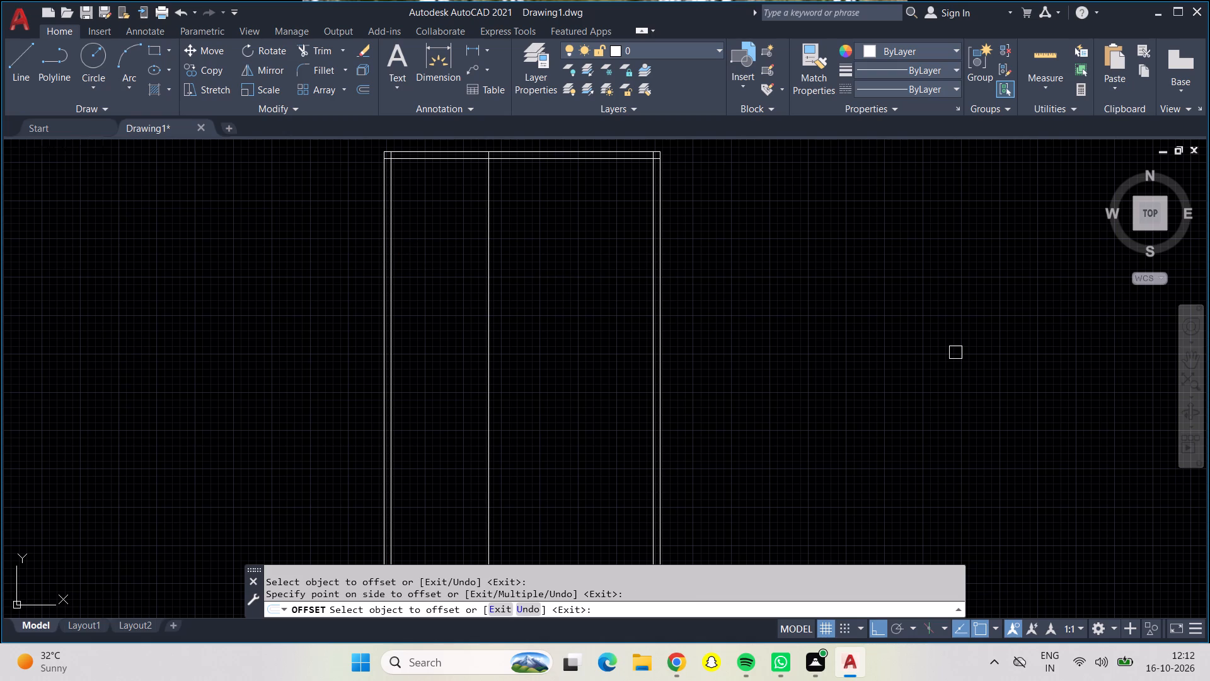
key("Escape")
Offset the inner line of the top wall 13'4" downward into the building.
key("o")
key("Return")
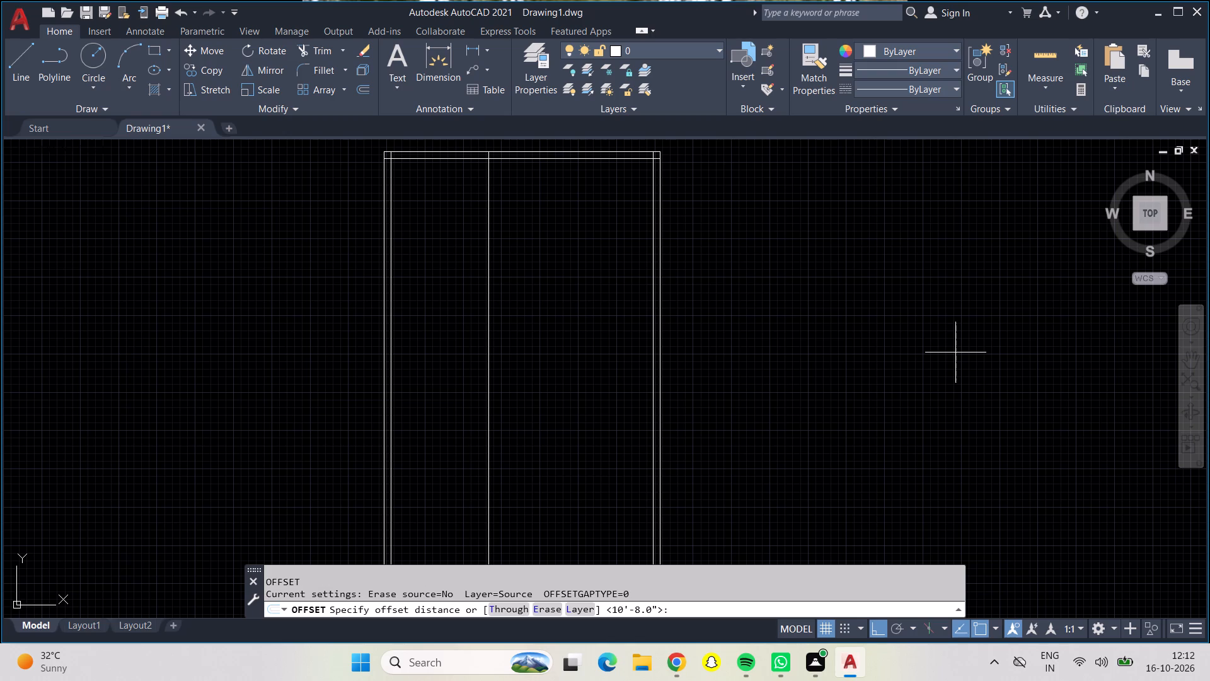
type("13'")
type("4\"")
key("Return")
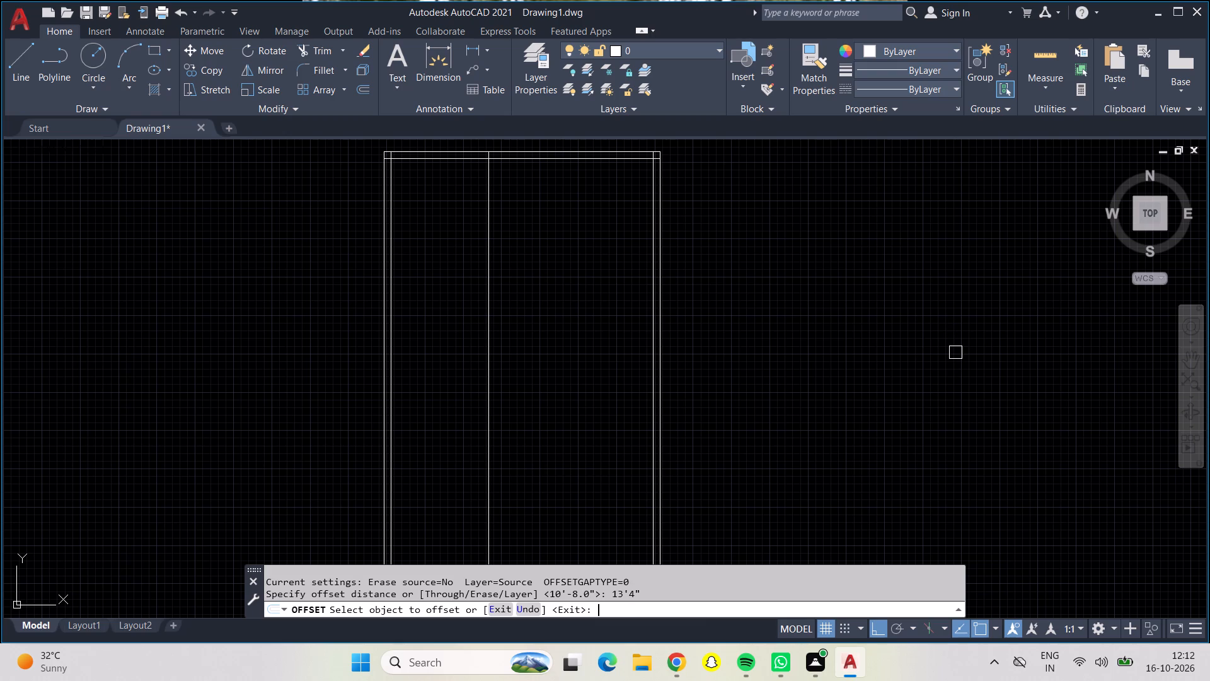
left_click(563, 160)
left_click(554, 264)
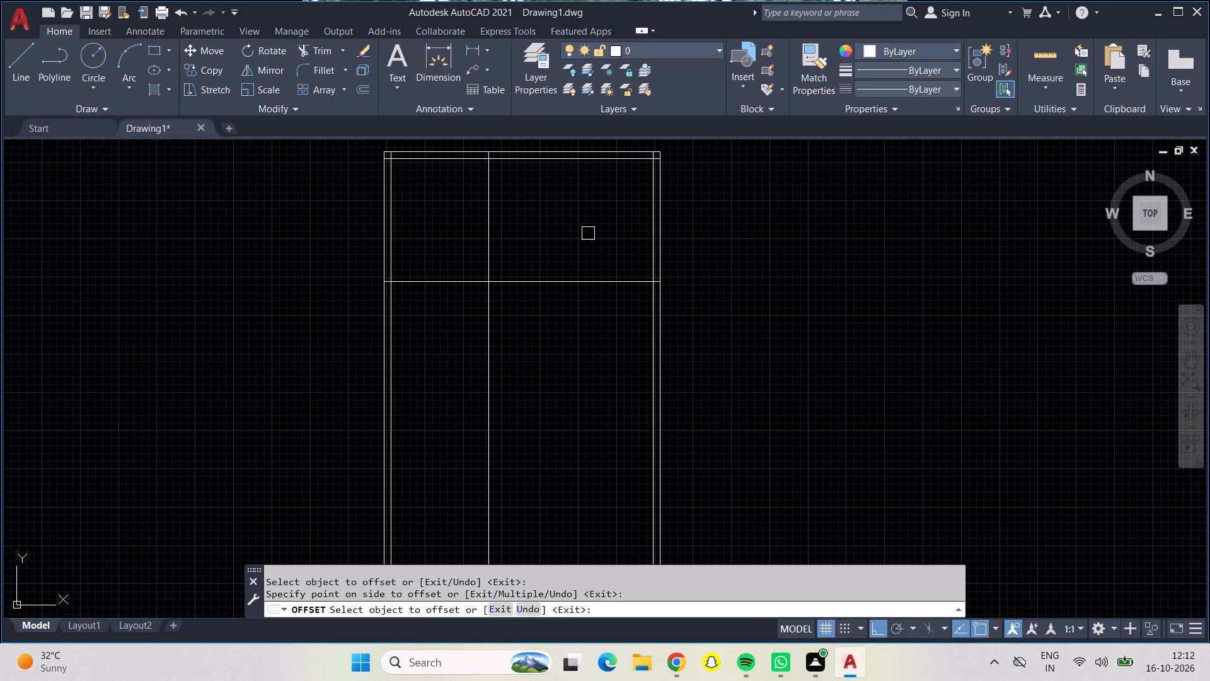
key("Escape")
Offset the inner line of the right wall 12'8" to the left, into the building.
key("o")
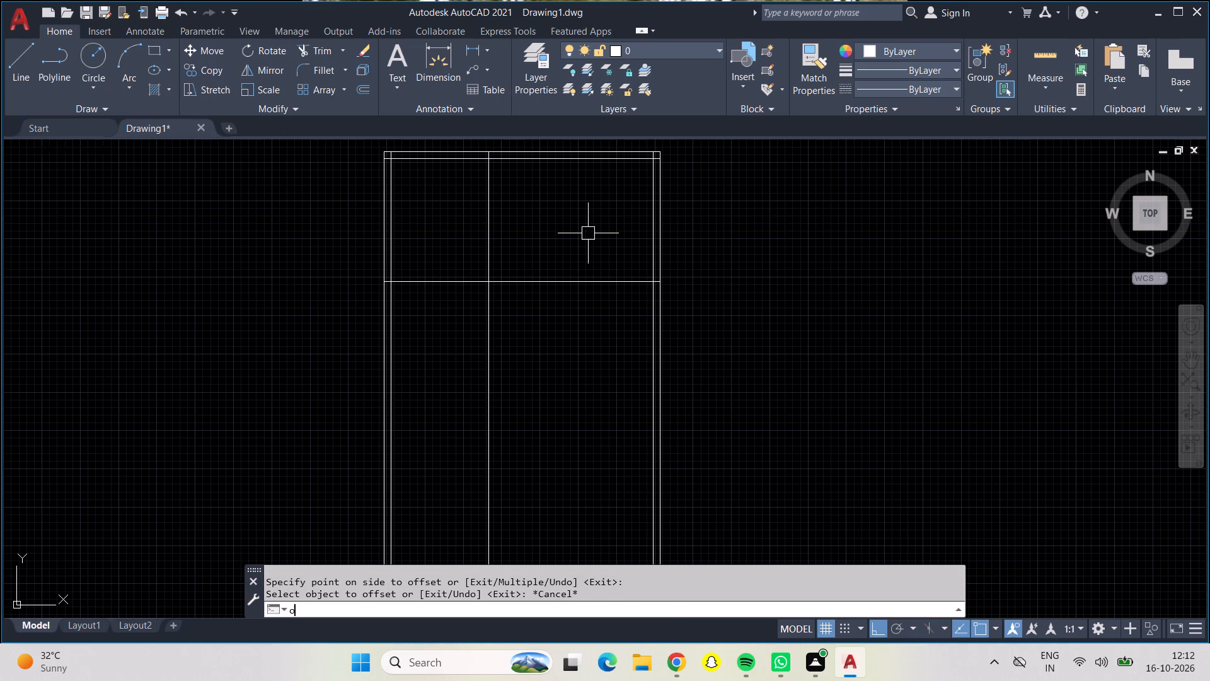
key("Return")
key("1")
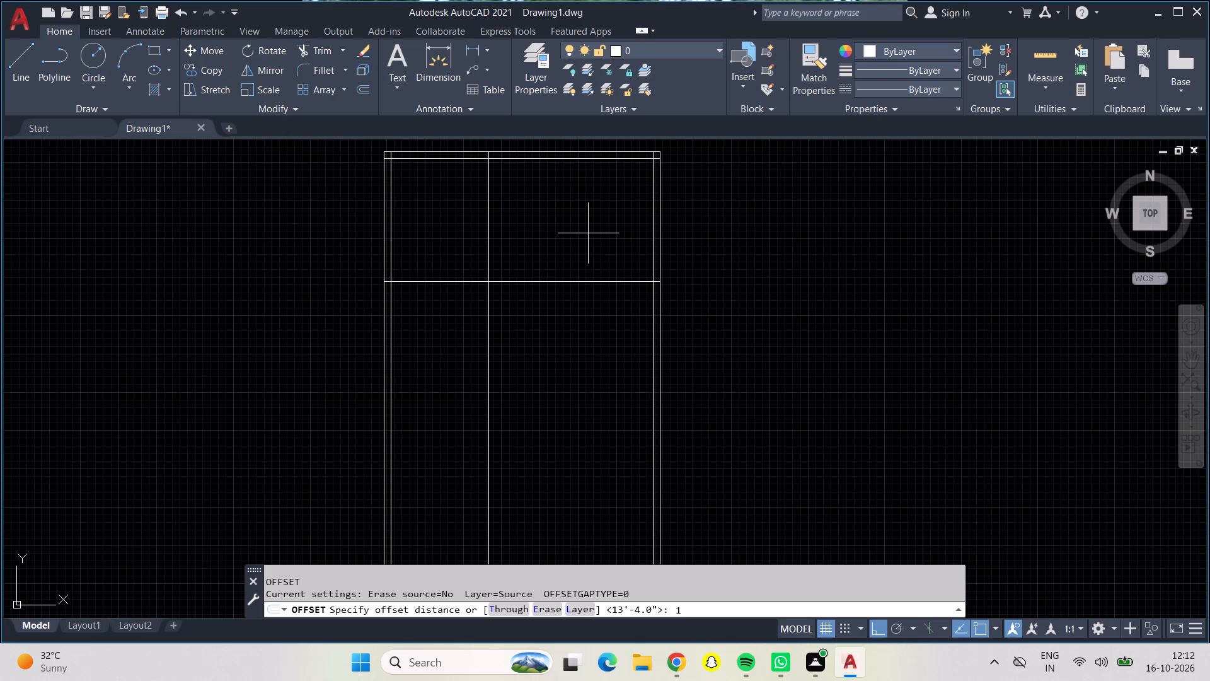
key("2")
type("'8\"")
key("Return")
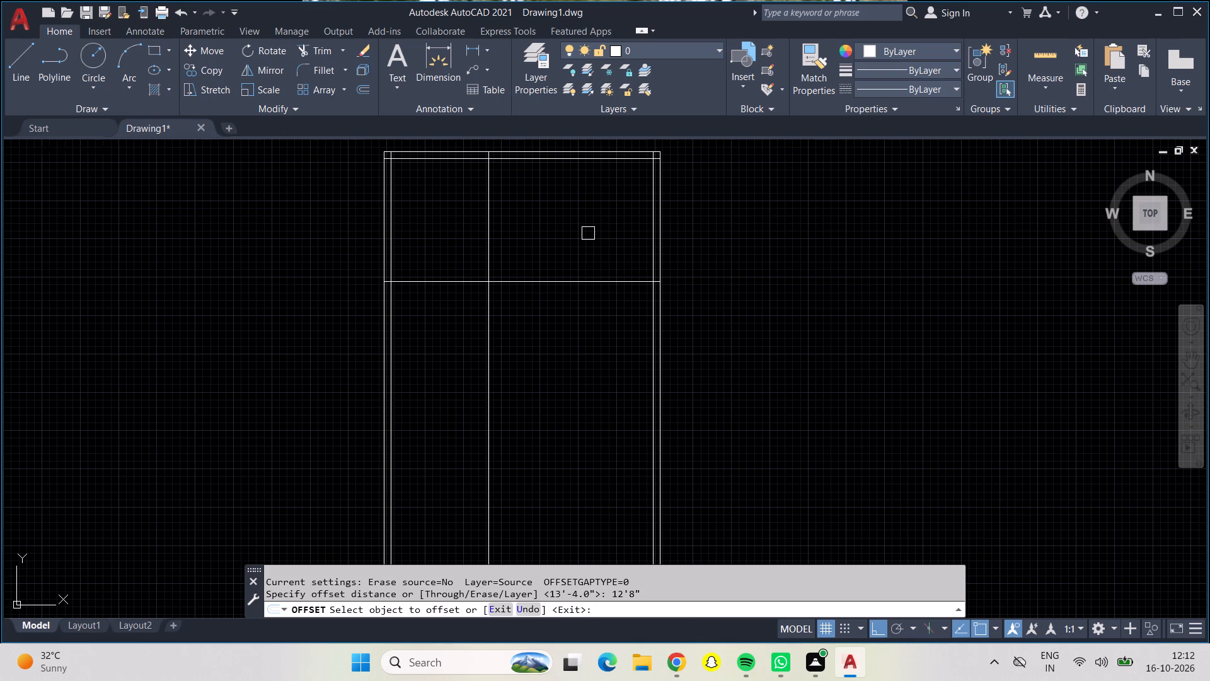
left_click(652, 240)
left_click(463, 239)
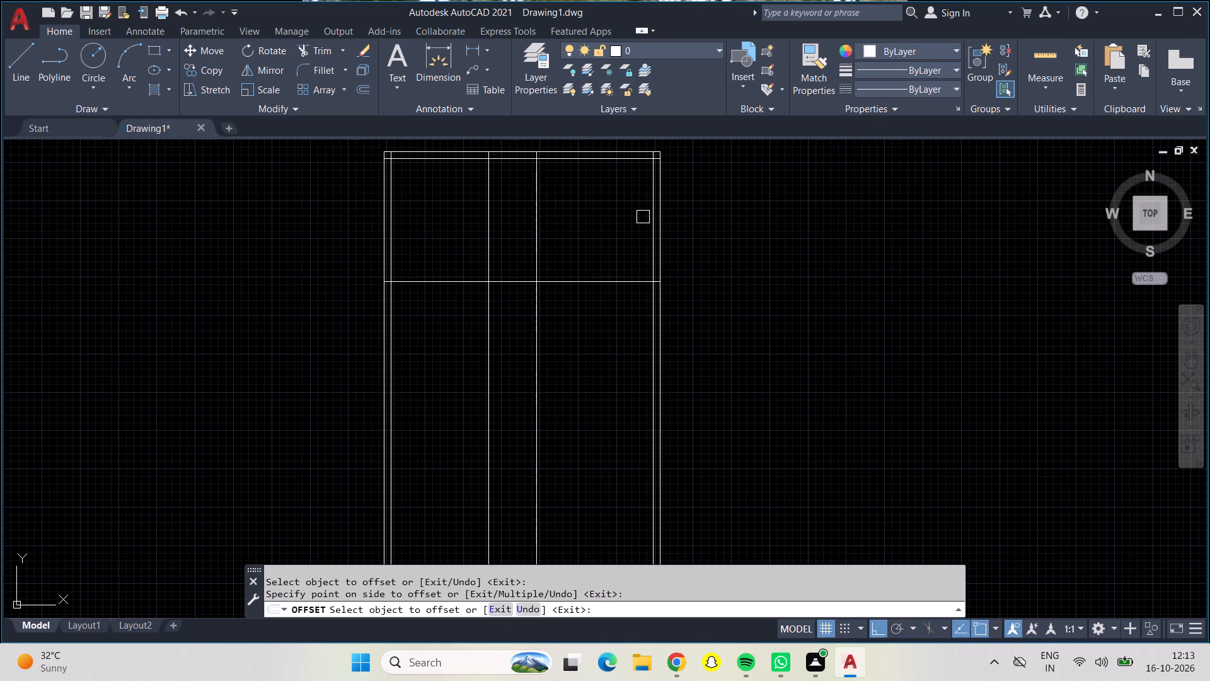
Quick-measure the gap between the two interior vertical lines near the top wall.
left_click(1042, 51)
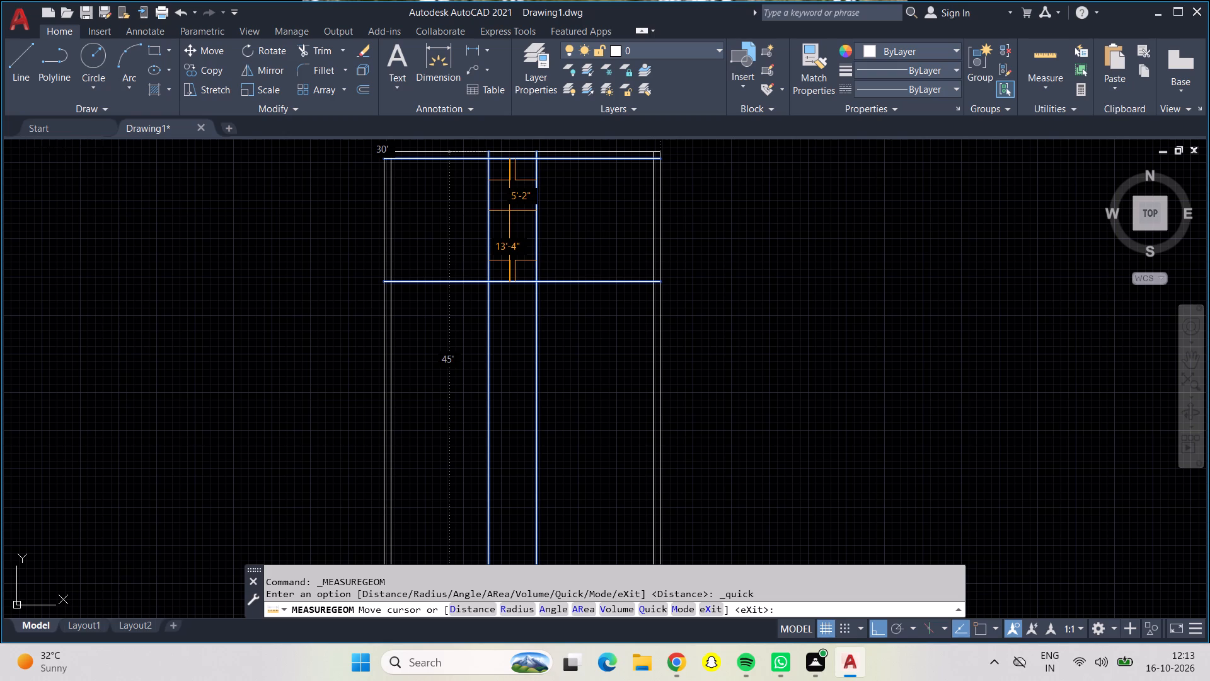
key("Escape")
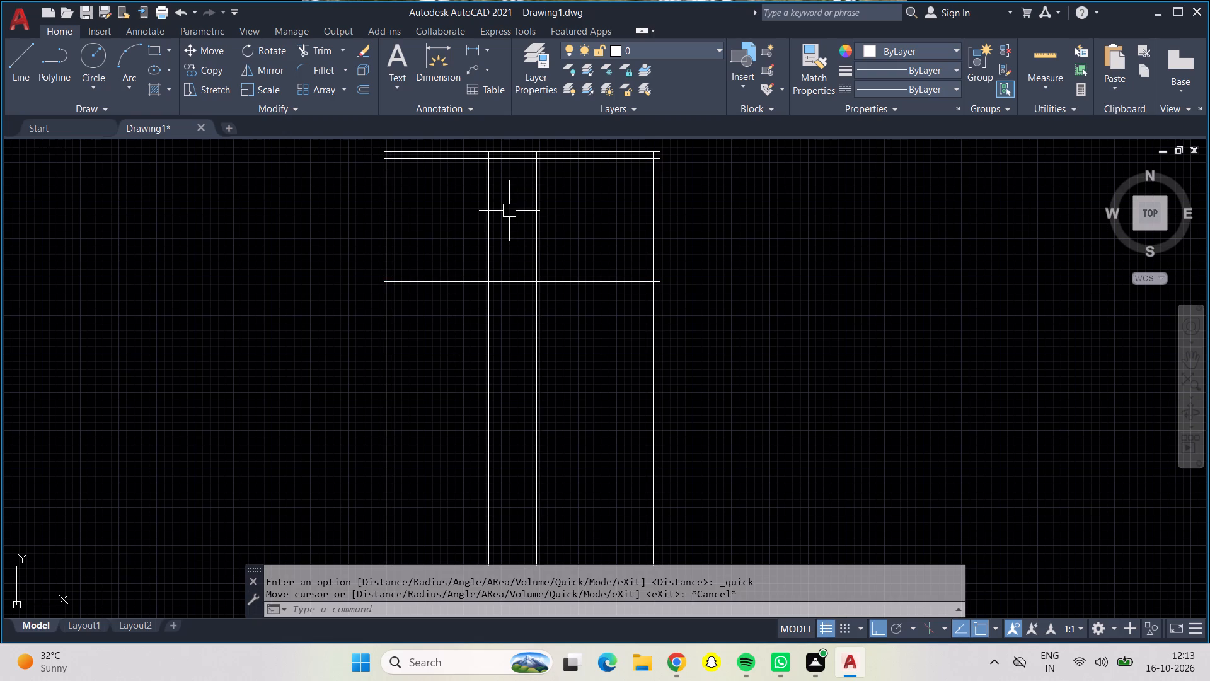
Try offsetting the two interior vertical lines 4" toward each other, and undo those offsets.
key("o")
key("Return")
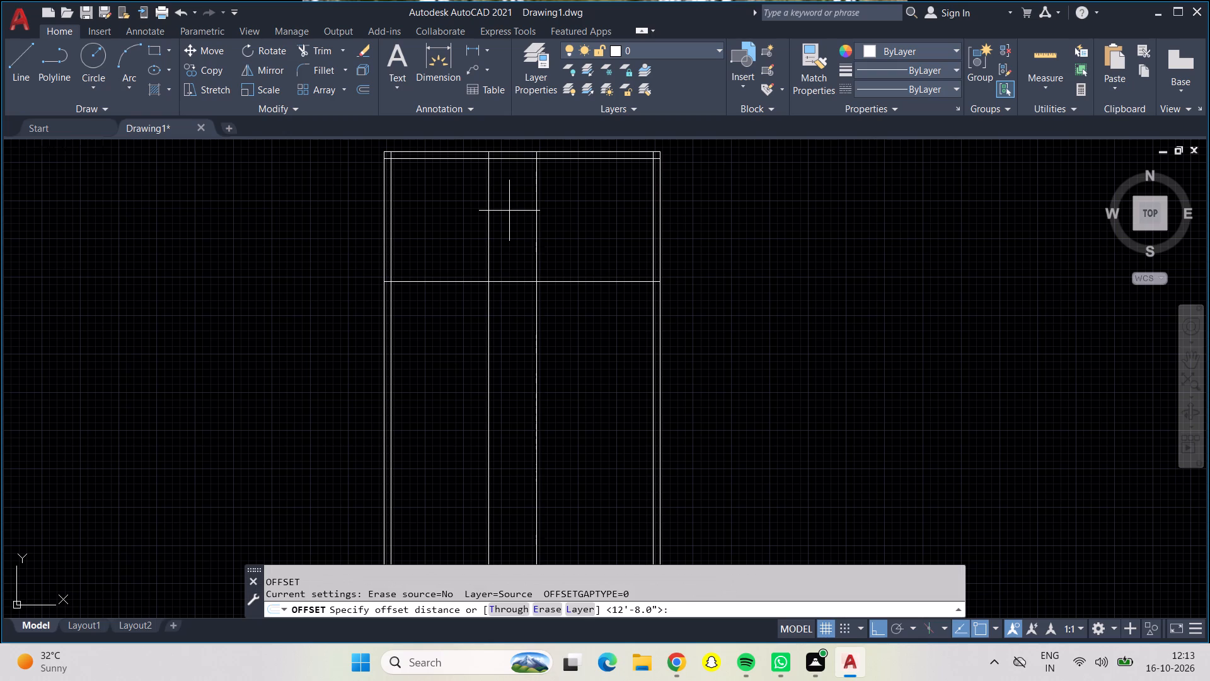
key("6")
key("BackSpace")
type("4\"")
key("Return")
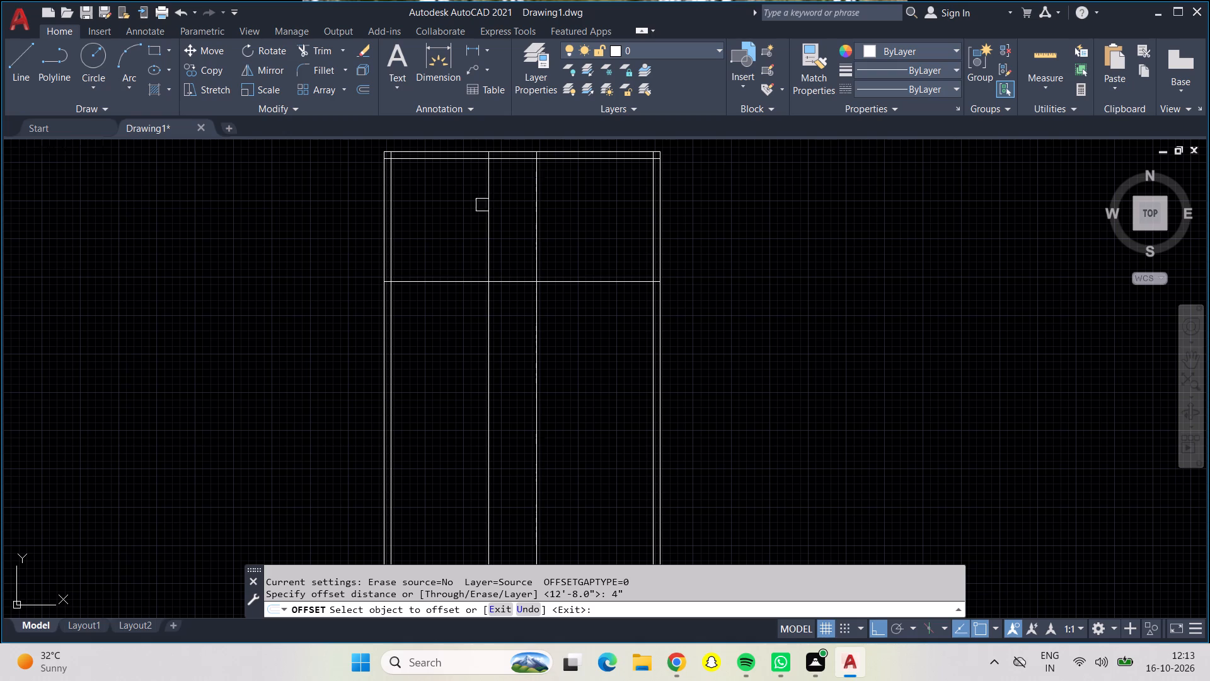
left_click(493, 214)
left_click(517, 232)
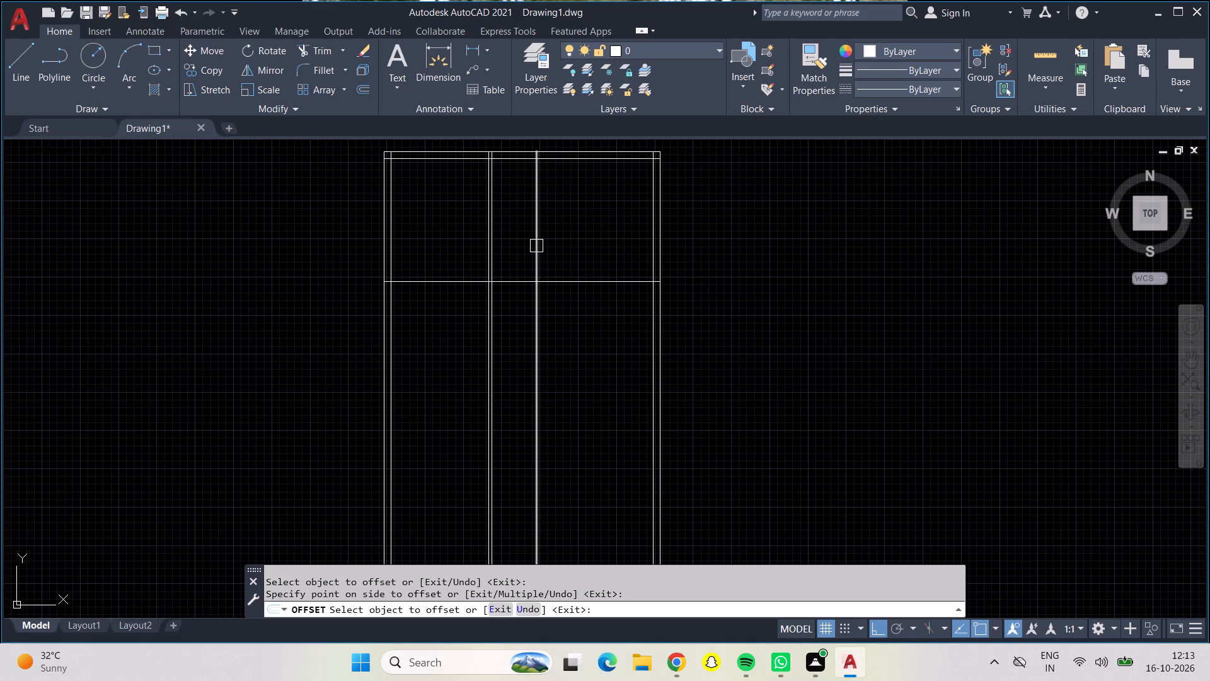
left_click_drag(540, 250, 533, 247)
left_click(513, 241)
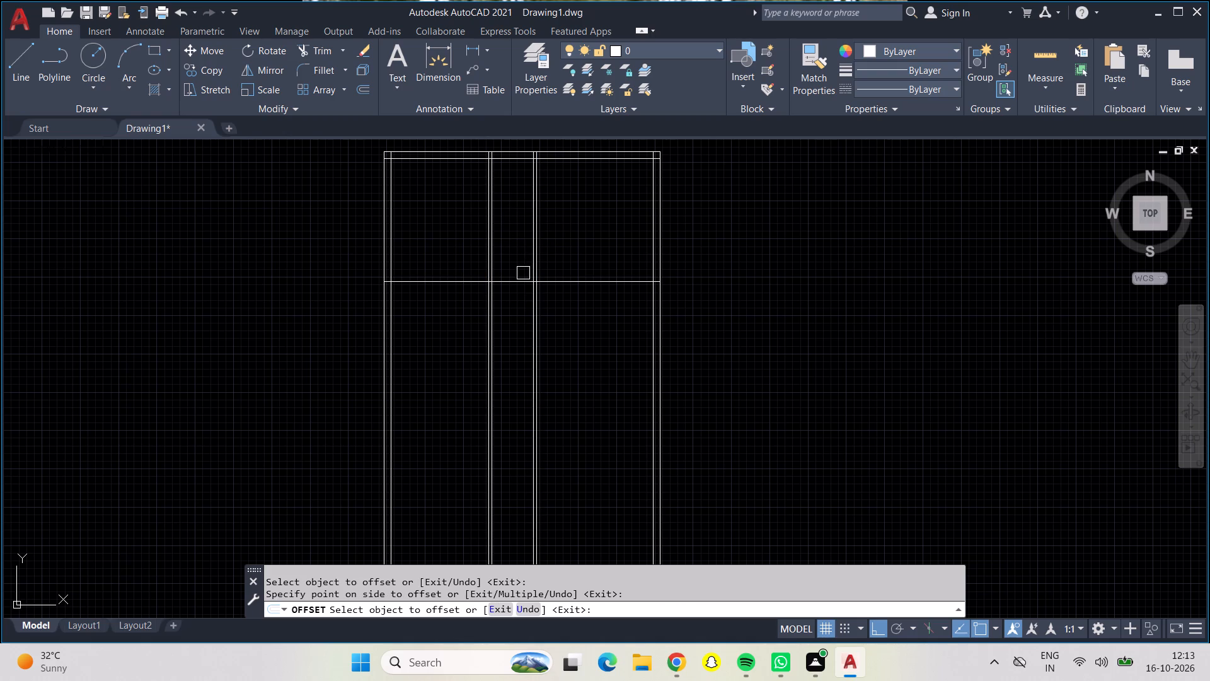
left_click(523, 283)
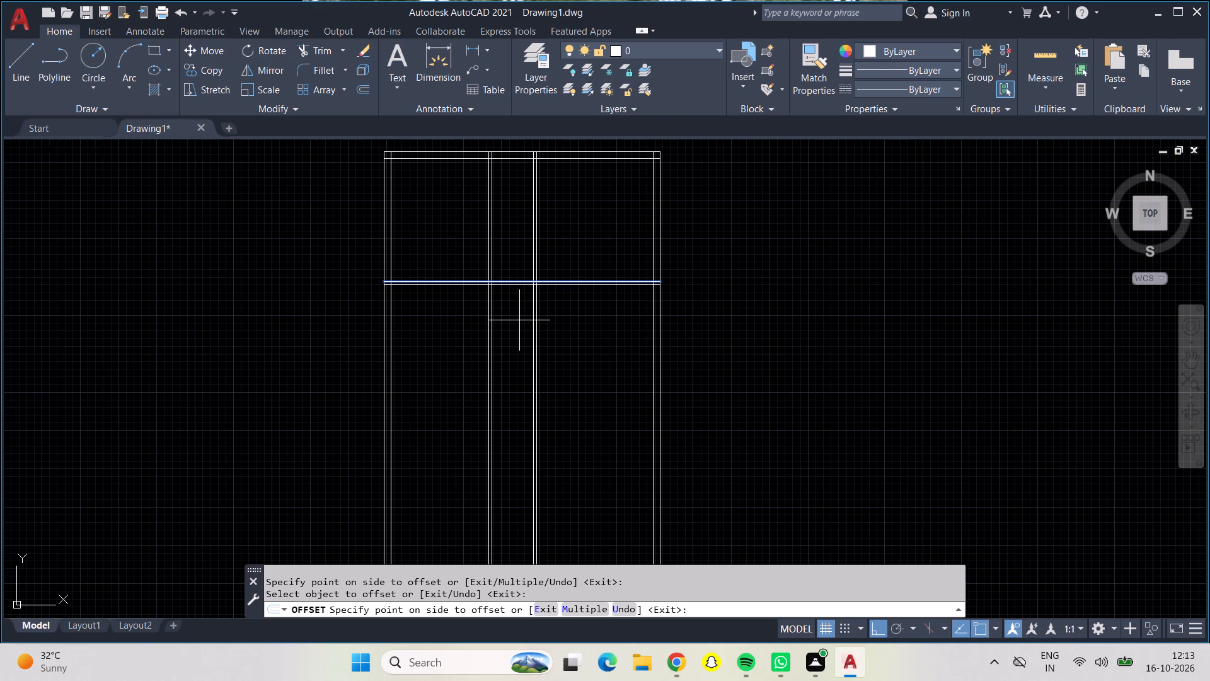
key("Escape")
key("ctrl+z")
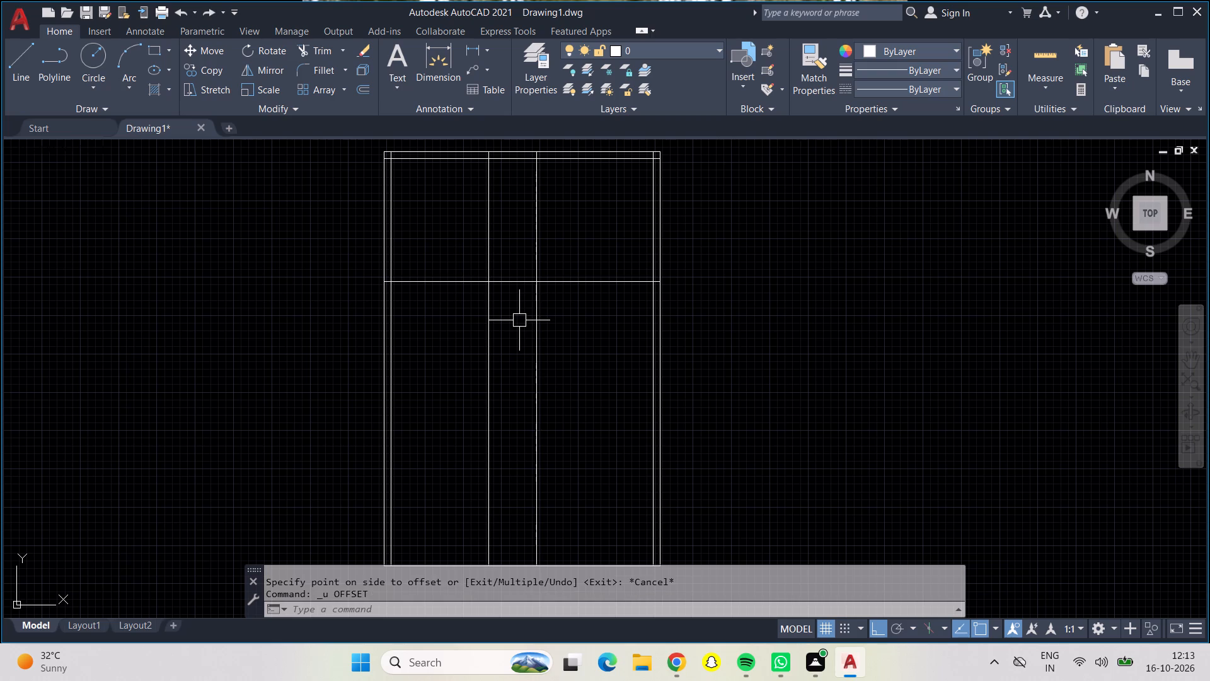
Offset the interior horizontal line 5" downward and the two interior vertical lines 5" toward each other to form partition walls.
key("o")
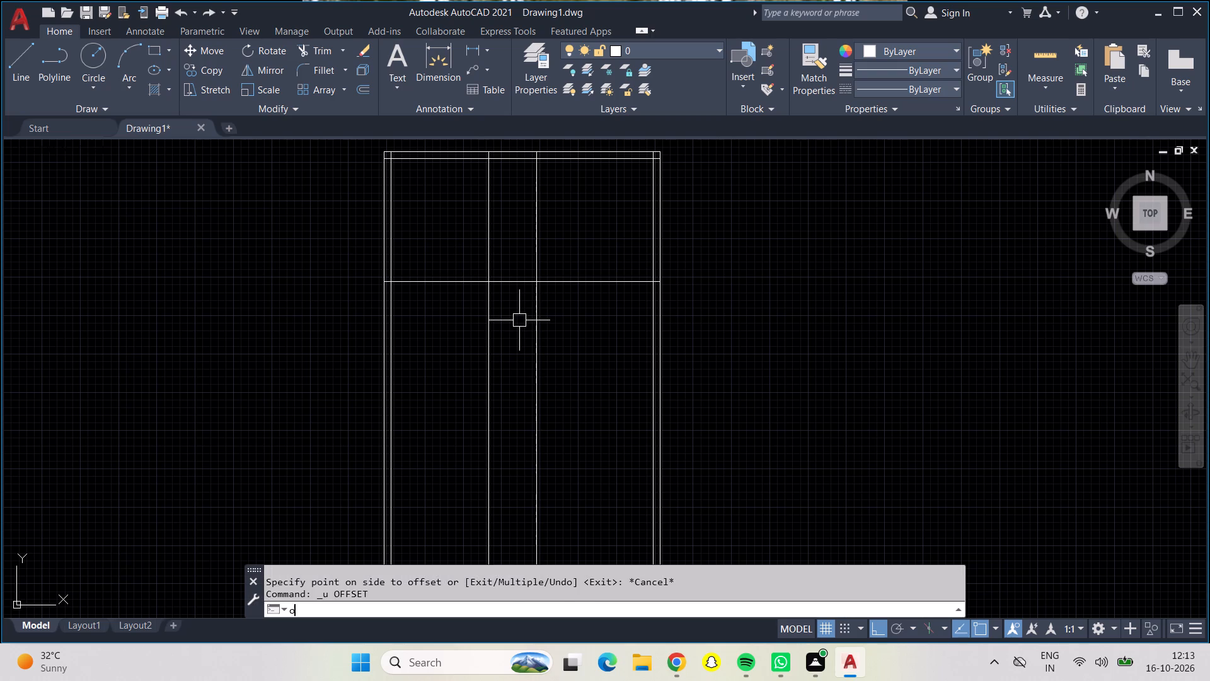
key("Return")
type("5'")
key("Return")
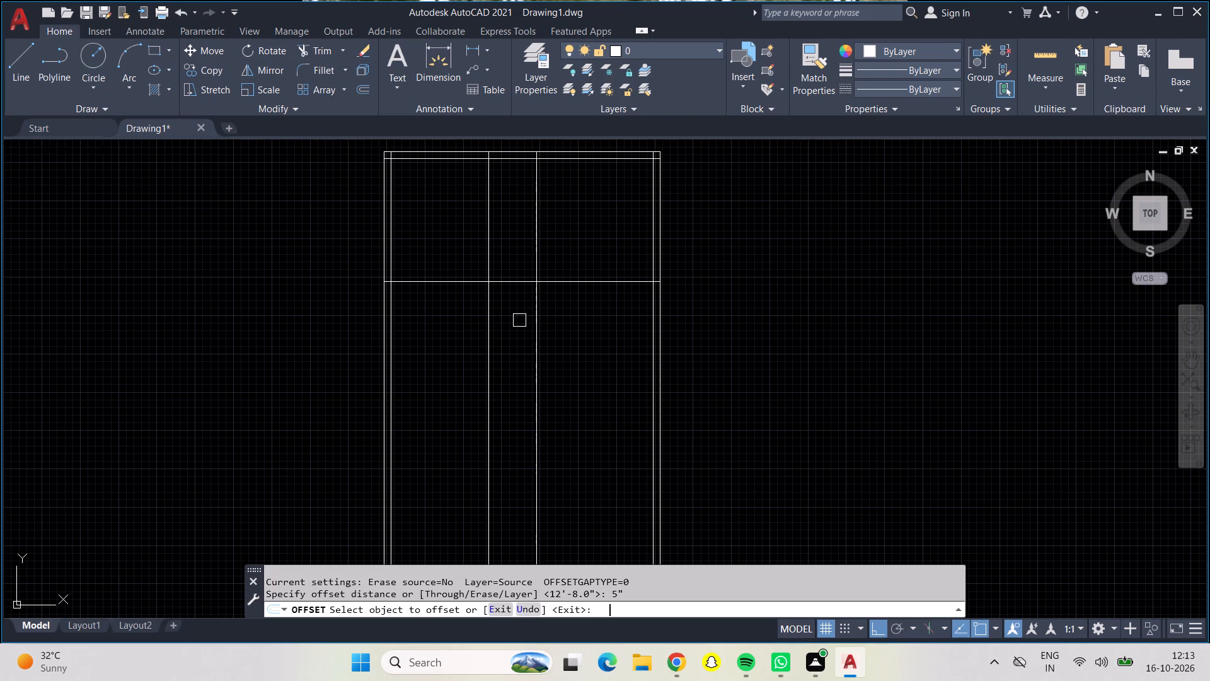
left_click(514, 280)
left_click(527, 339)
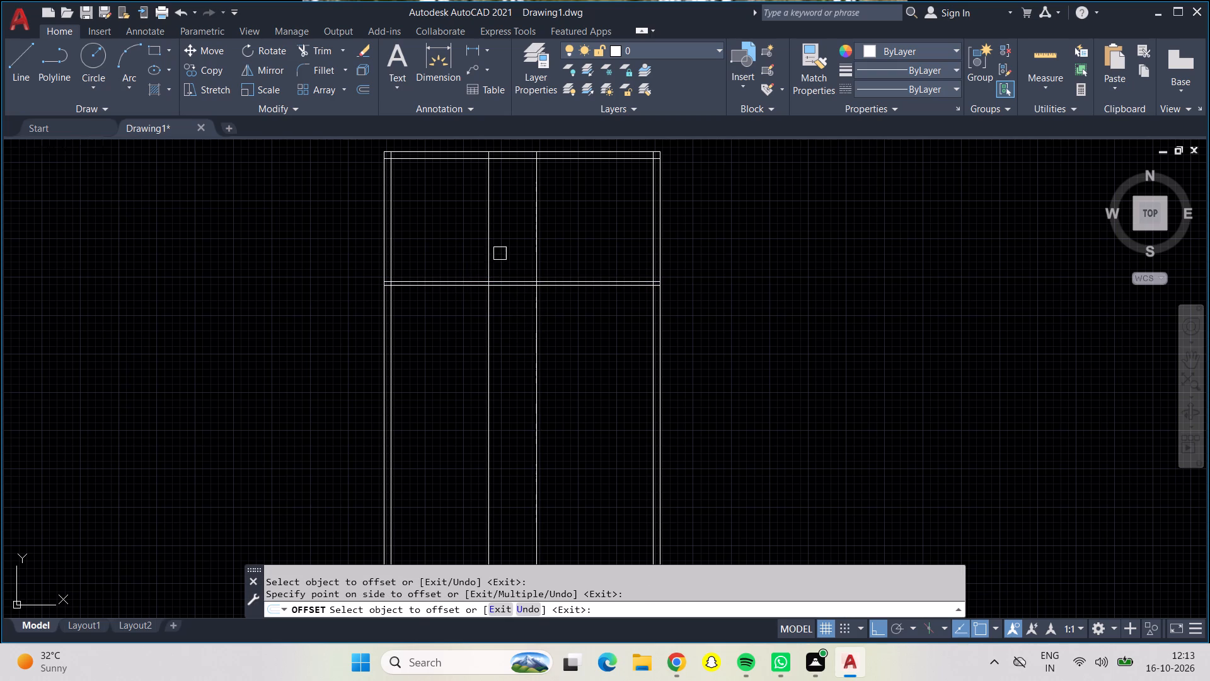
left_click(487, 245)
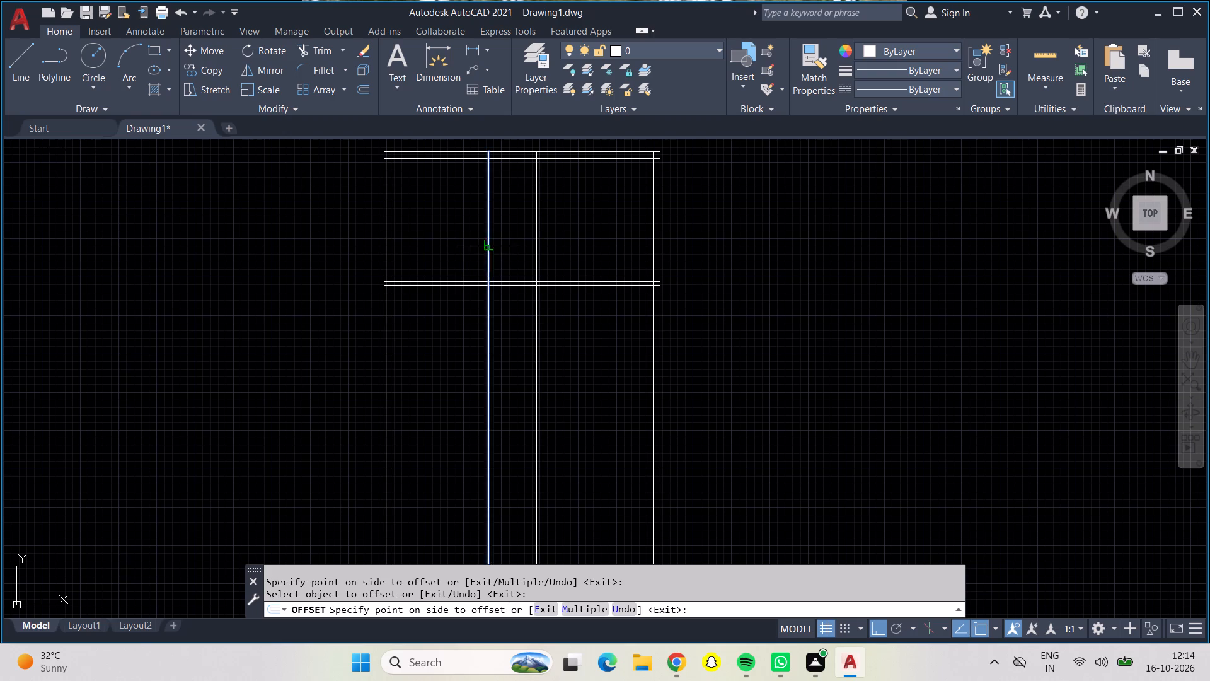
left_click(523, 259)
left_click(539, 267)
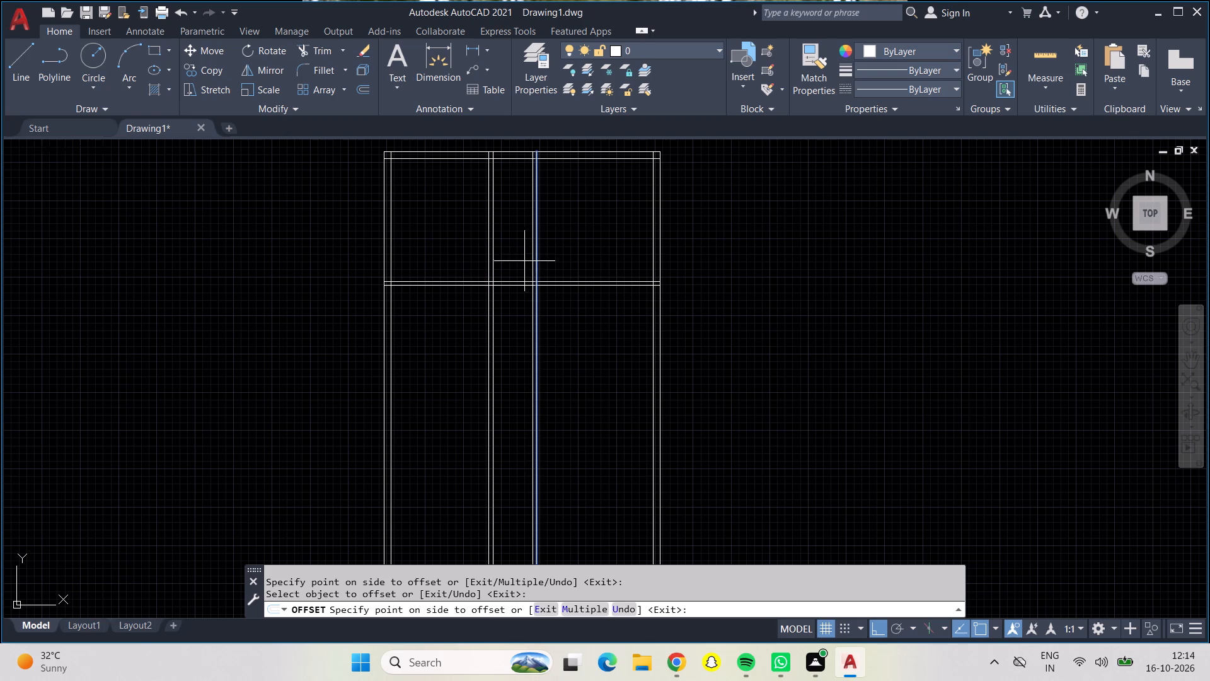
left_click(516, 257)
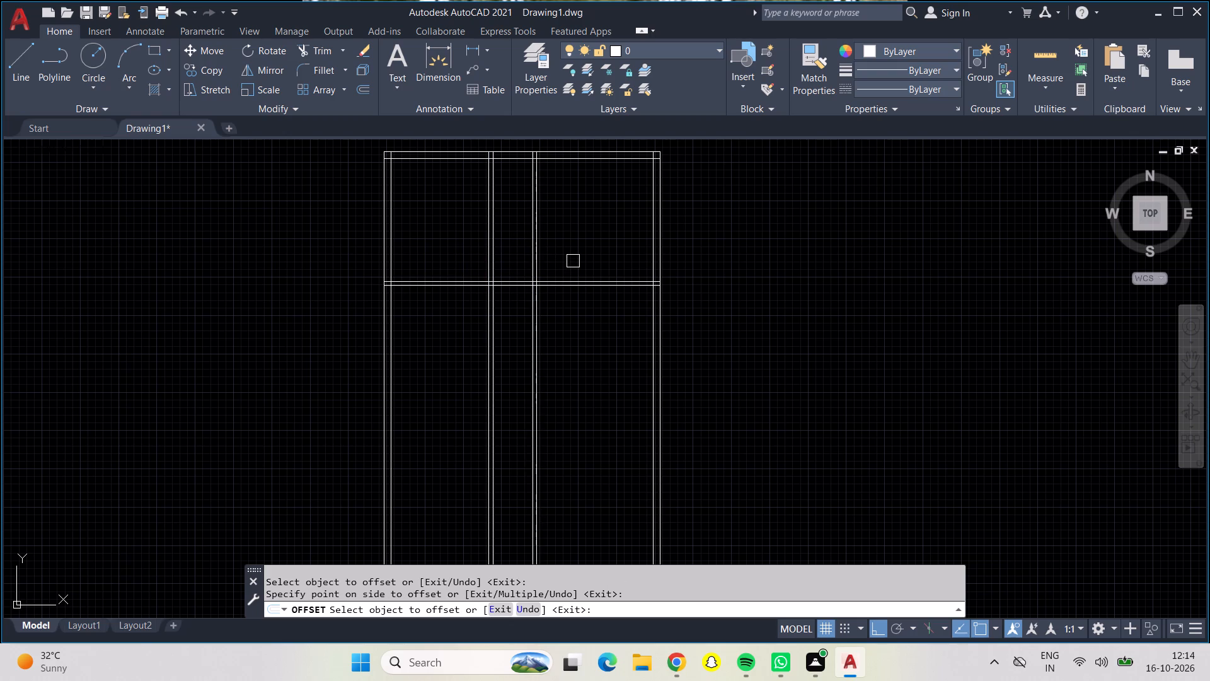
middle_click_drag(573, 261, 572, 204)
middle_click(572, 204)
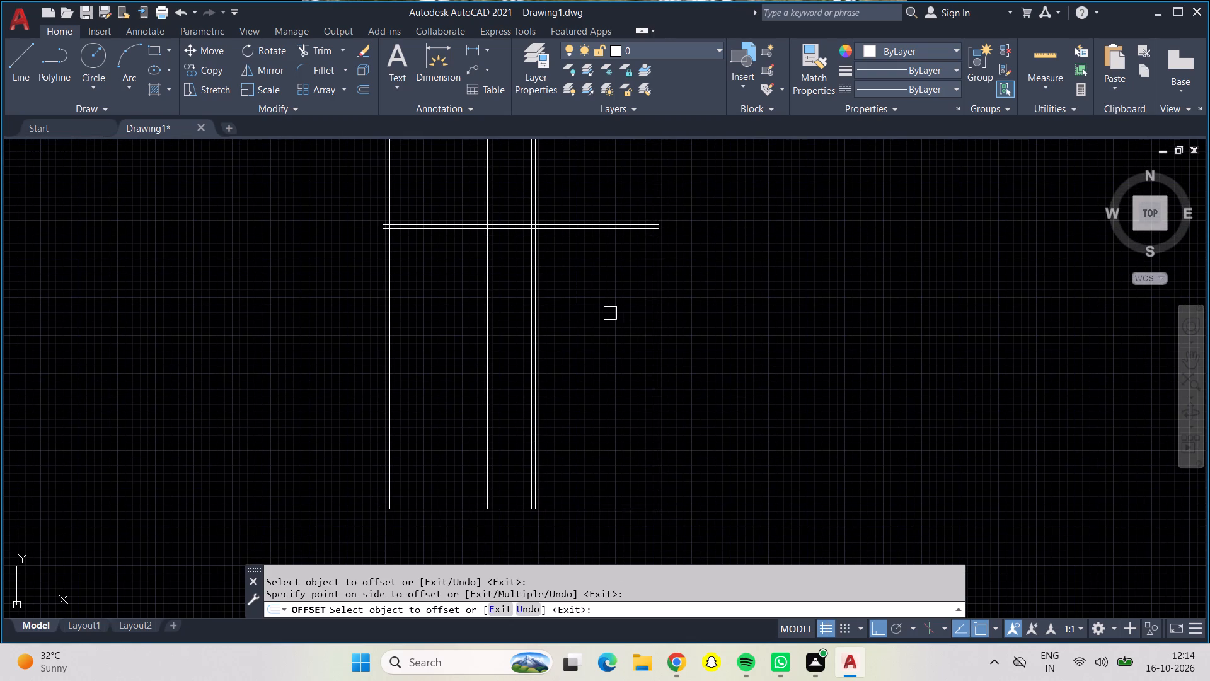
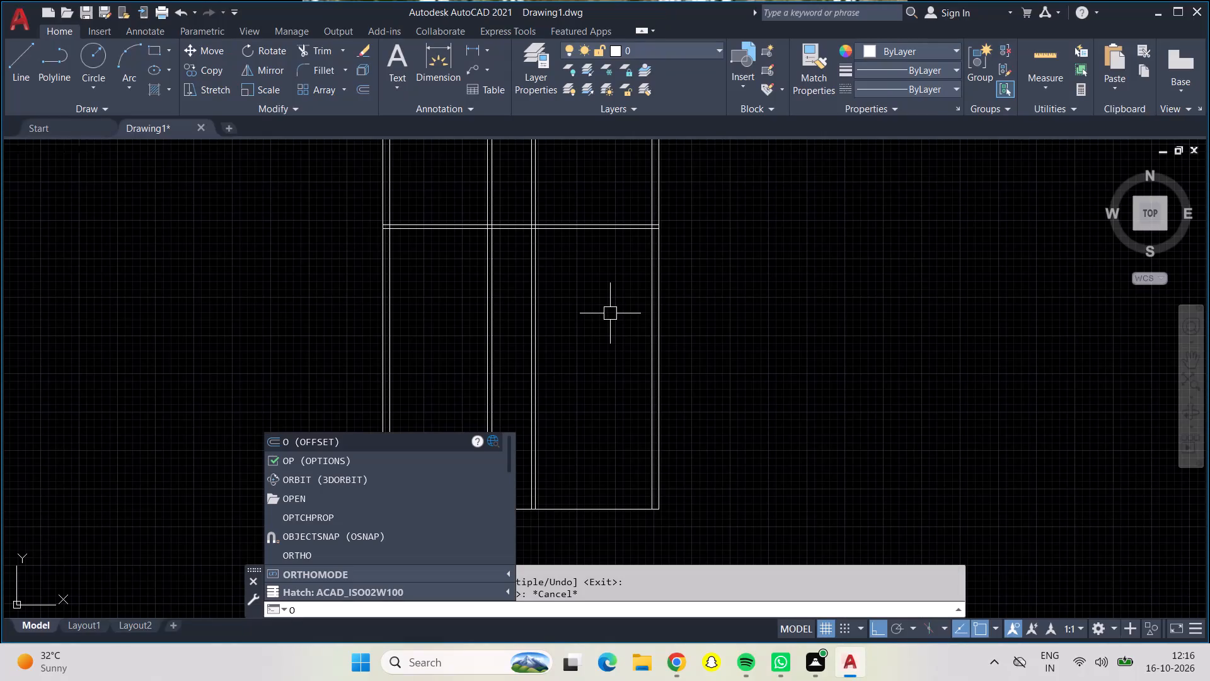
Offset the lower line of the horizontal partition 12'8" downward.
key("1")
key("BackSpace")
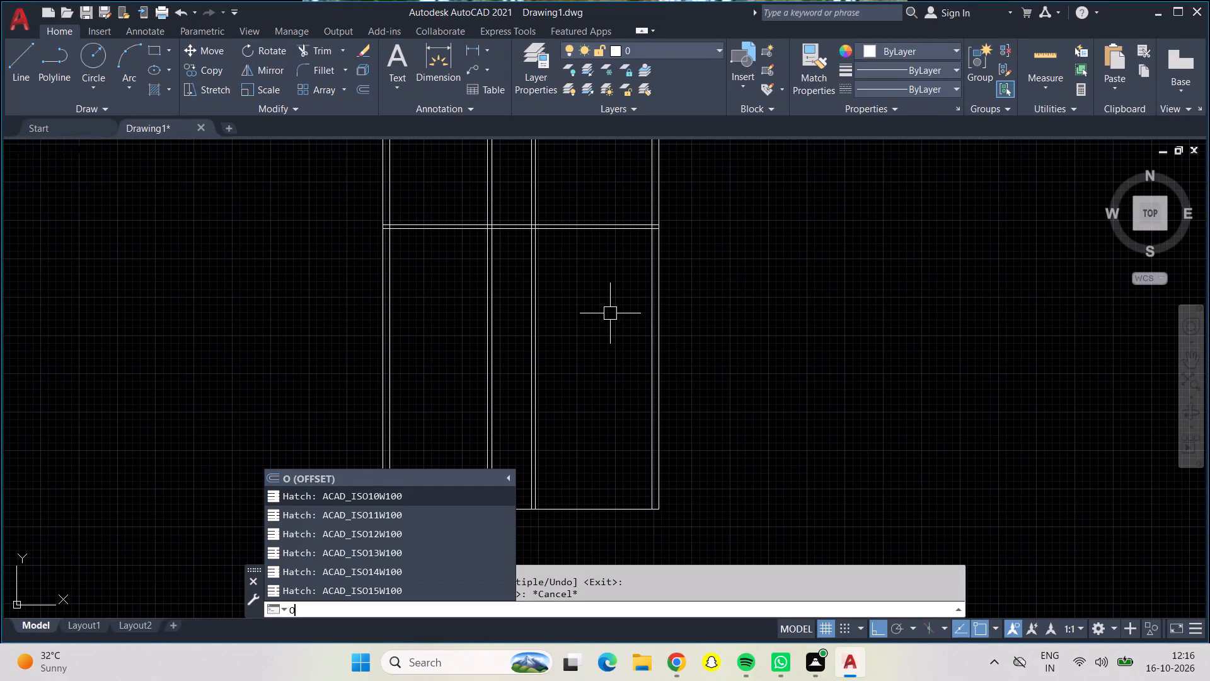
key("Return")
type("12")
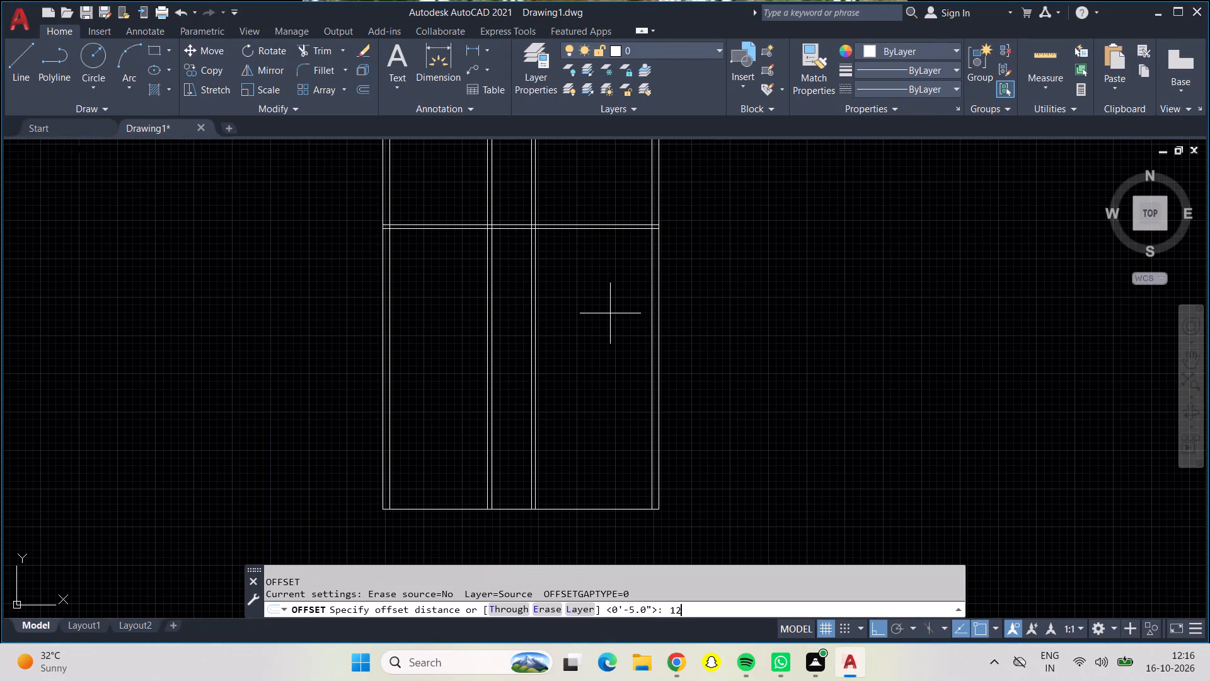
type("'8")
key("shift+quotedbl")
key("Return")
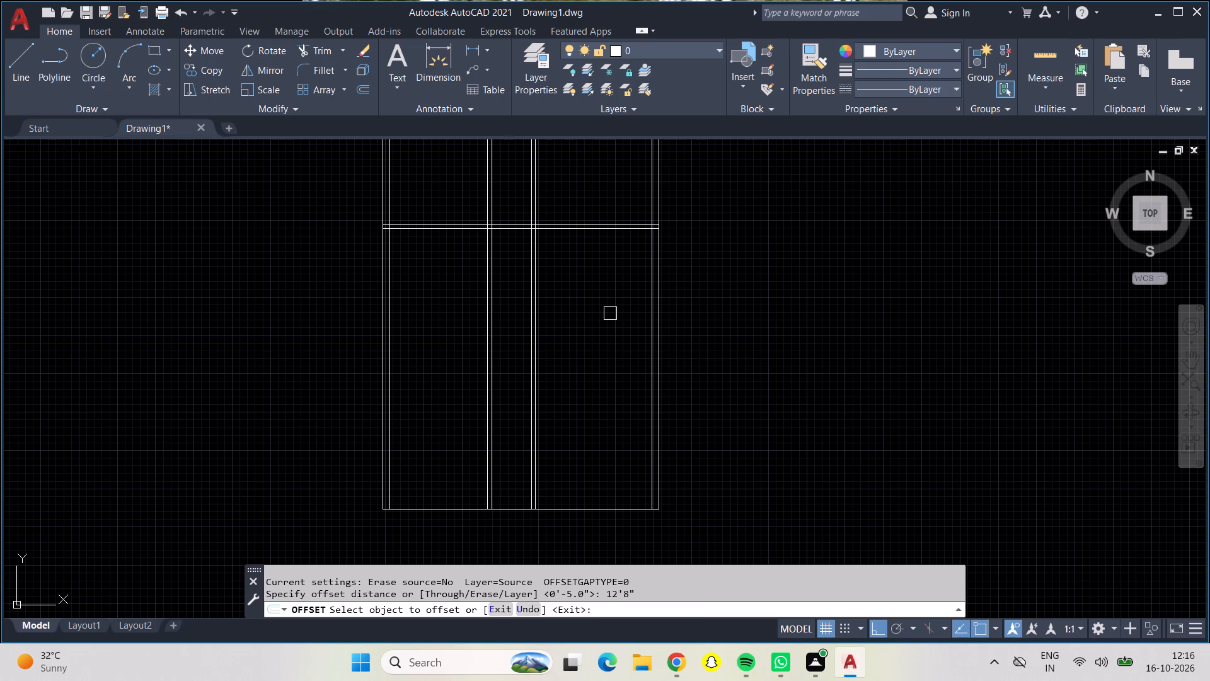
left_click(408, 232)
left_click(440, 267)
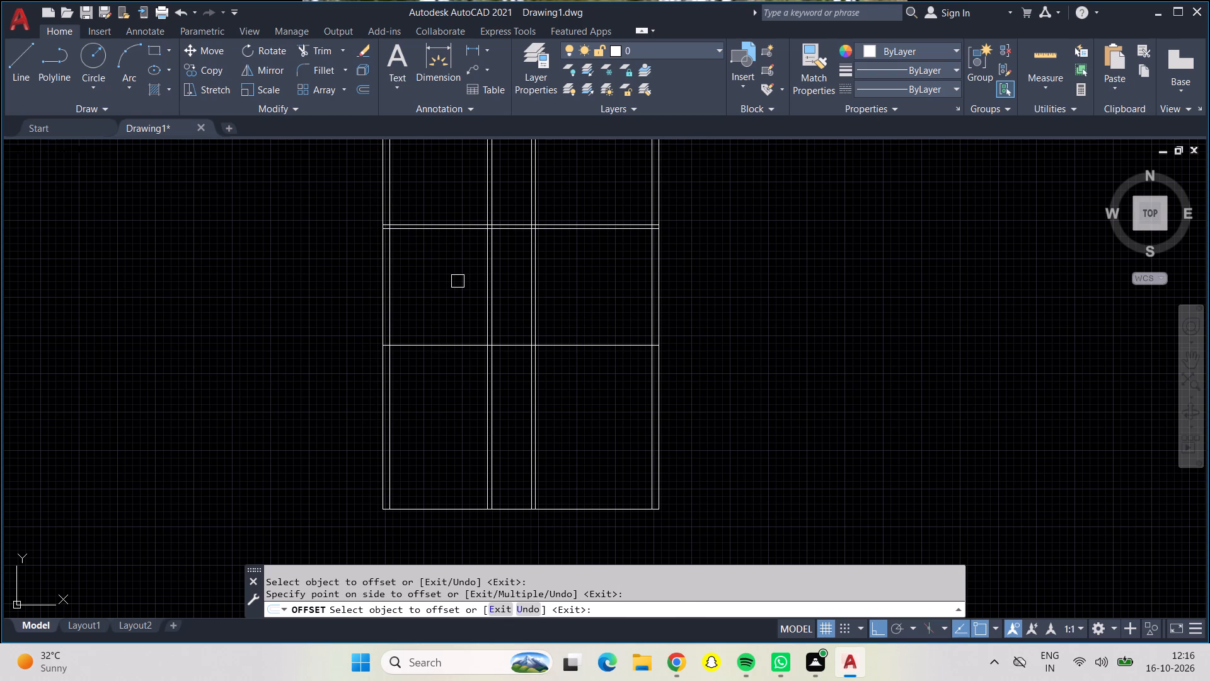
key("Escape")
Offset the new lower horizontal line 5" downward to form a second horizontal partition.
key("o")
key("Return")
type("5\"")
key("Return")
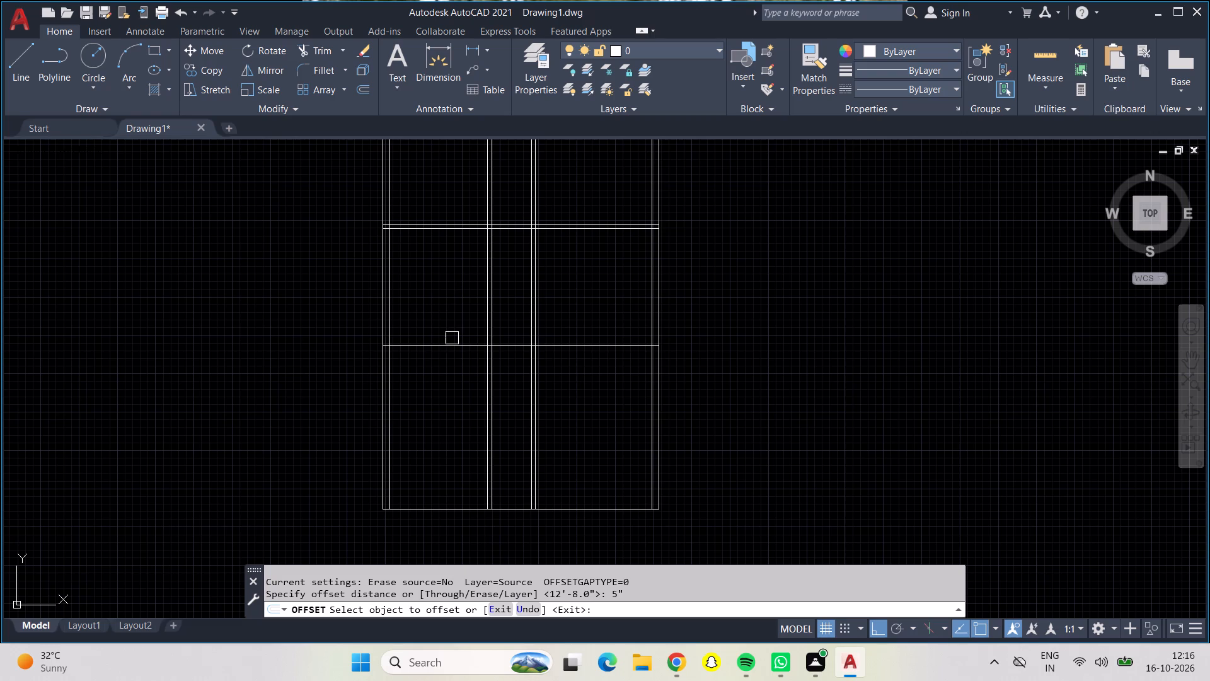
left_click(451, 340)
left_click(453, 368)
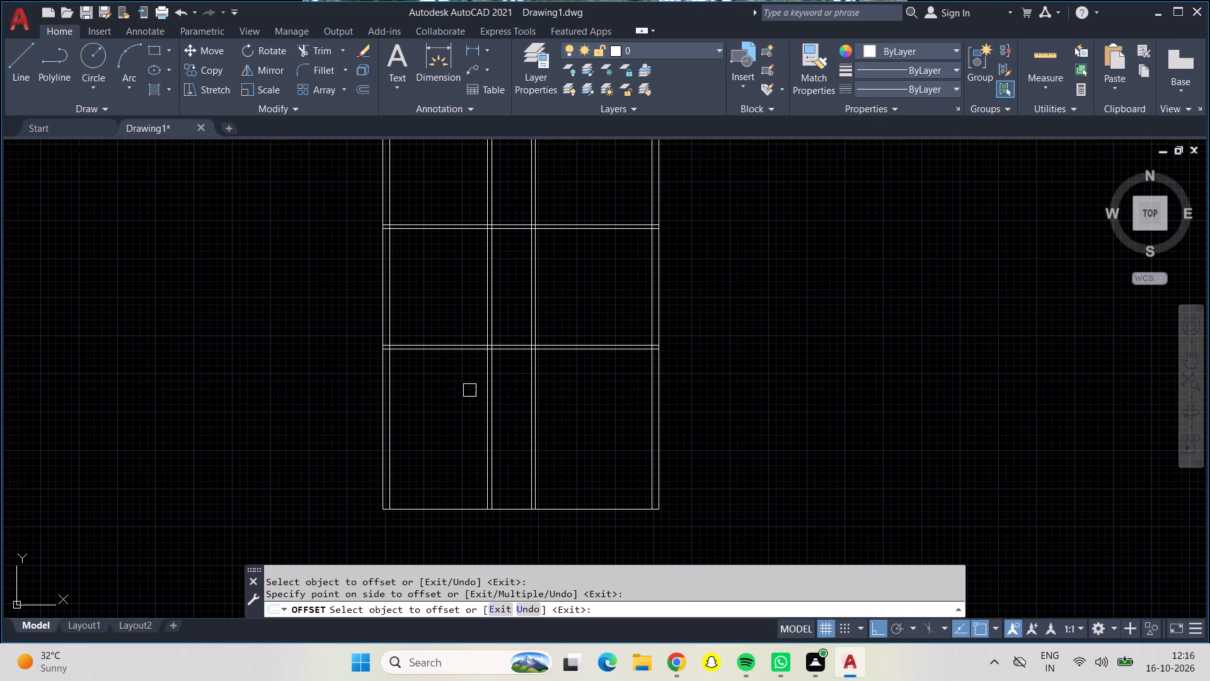
Examine the partition layout across the whole plan, from the bottom edge up to the top wall.
middle_click_drag(454, 443, 471, 393)
scroll(471, 393, "up", 1)
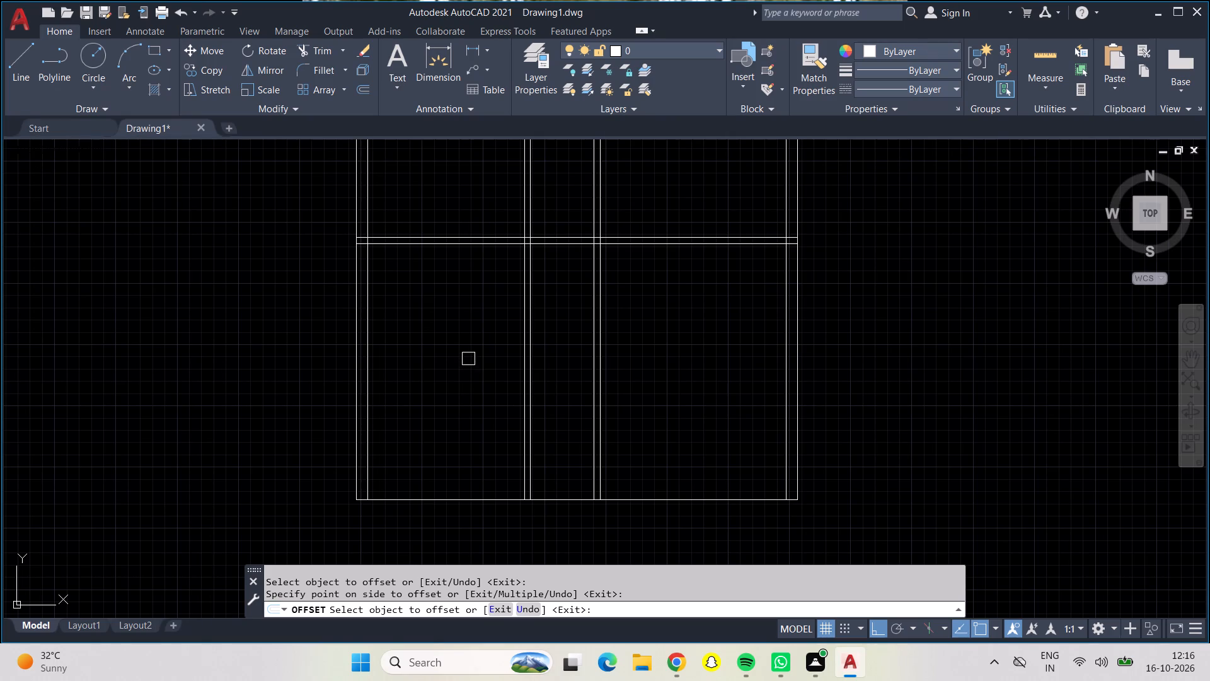
middle_click_drag(466, 317, 469, 426)
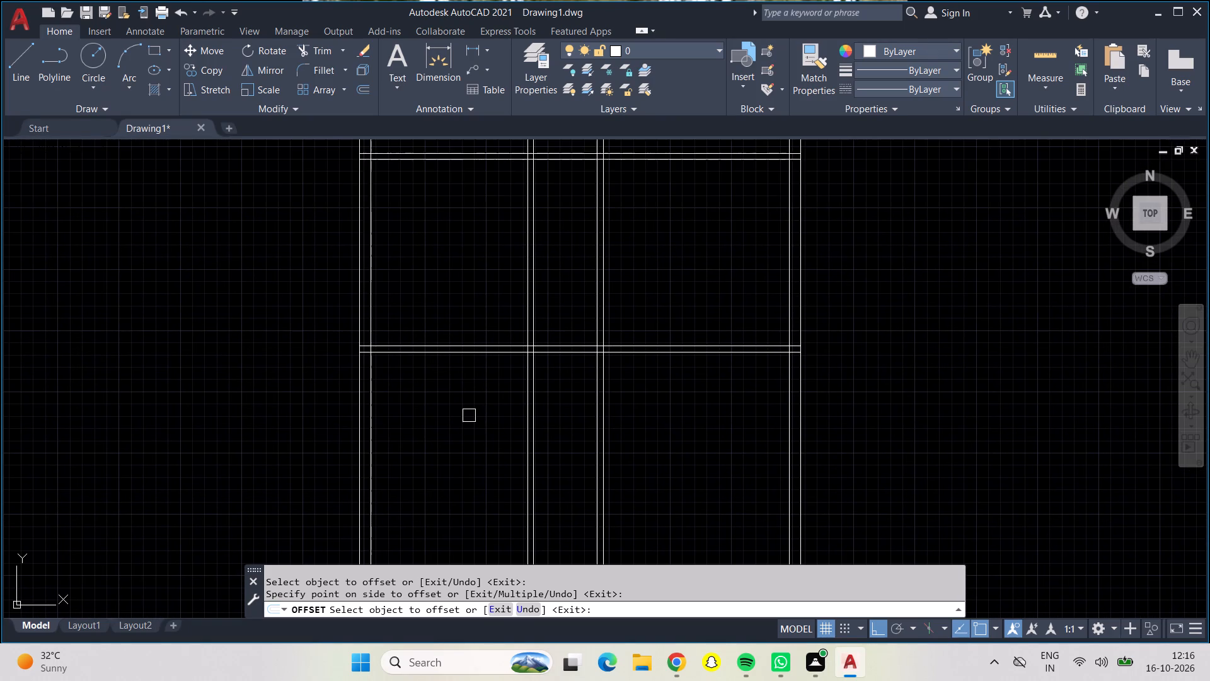
scroll(474, 434, "down", 1)
middle_click_drag(462, 311, 459, 250)
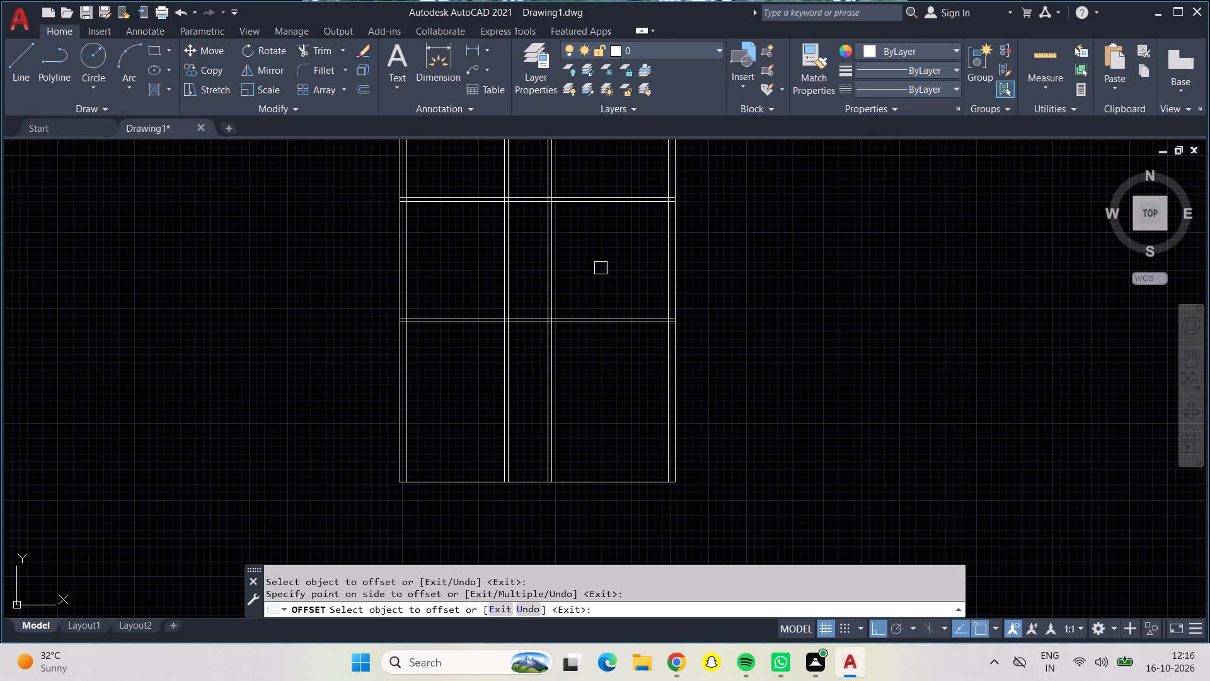
middle_click_drag(604, 268, 606, 315)
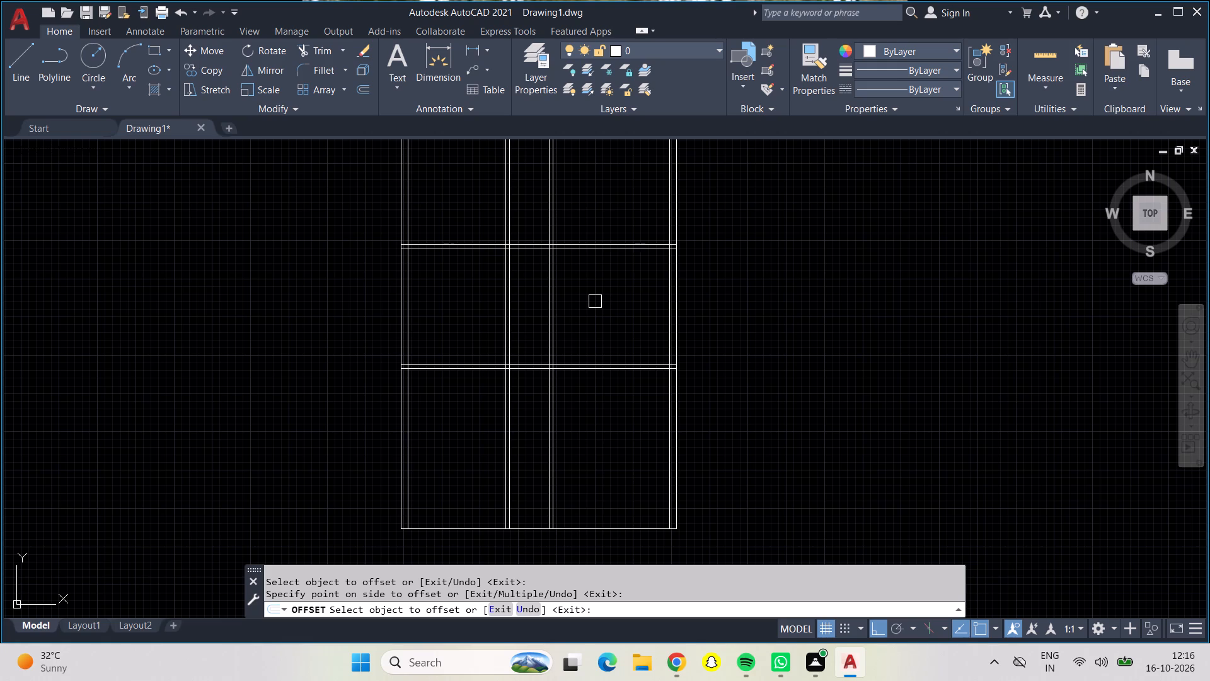
middle_click_drag(622, 284, 622, 344)
middle_click_drag(622, 349, 621, 349)
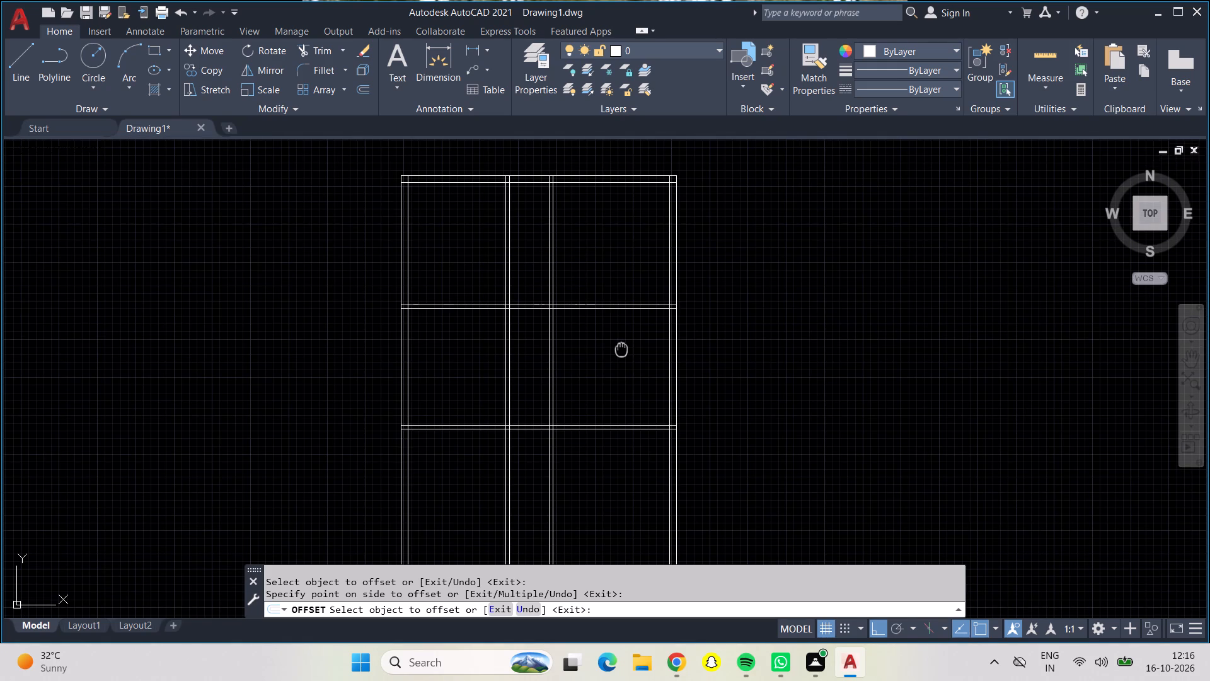
middle_click_drag(621, 349, 613, 320)
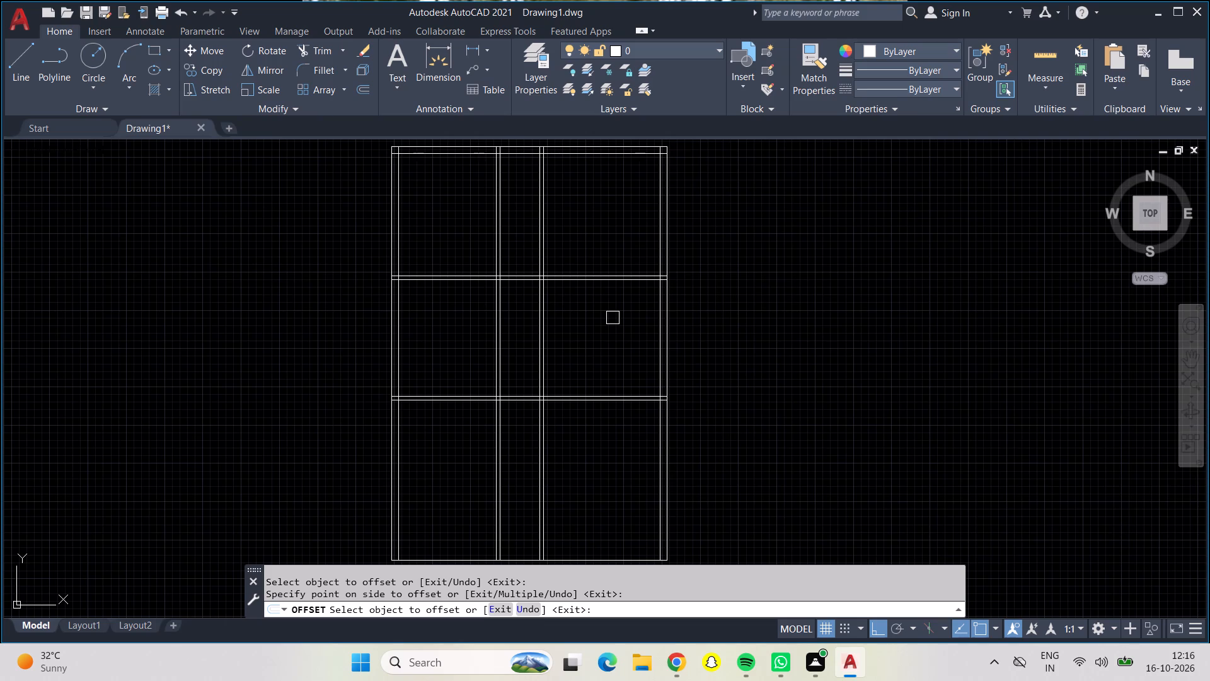
key("Escape")
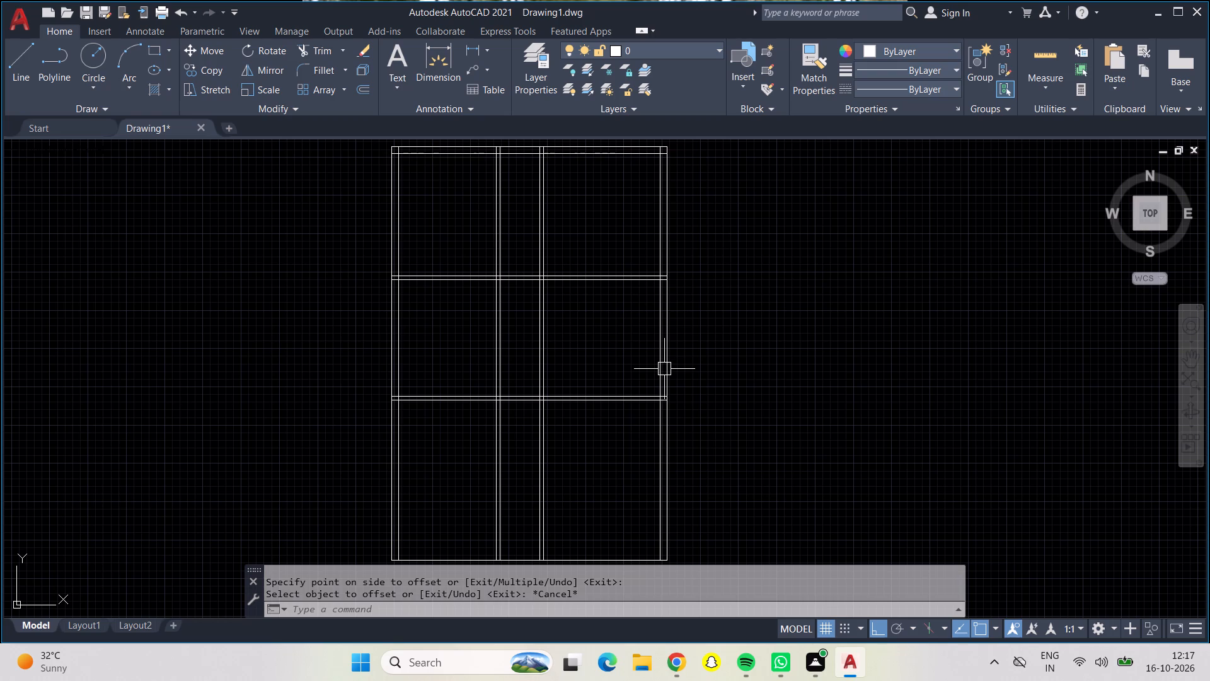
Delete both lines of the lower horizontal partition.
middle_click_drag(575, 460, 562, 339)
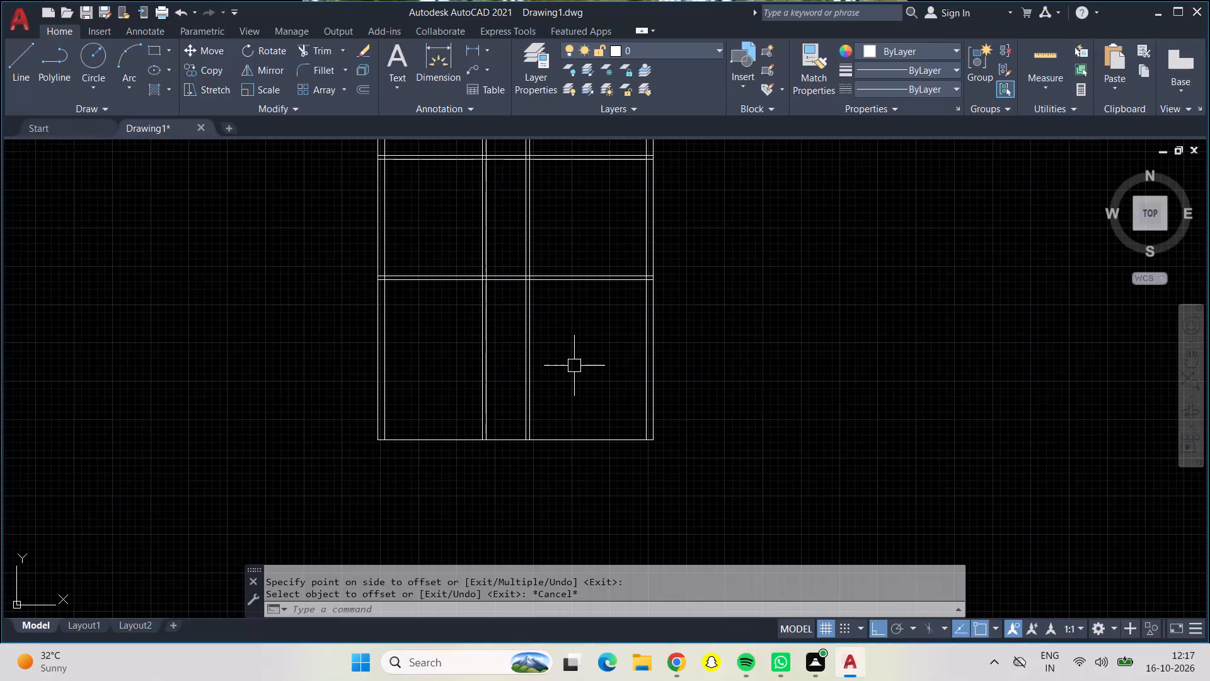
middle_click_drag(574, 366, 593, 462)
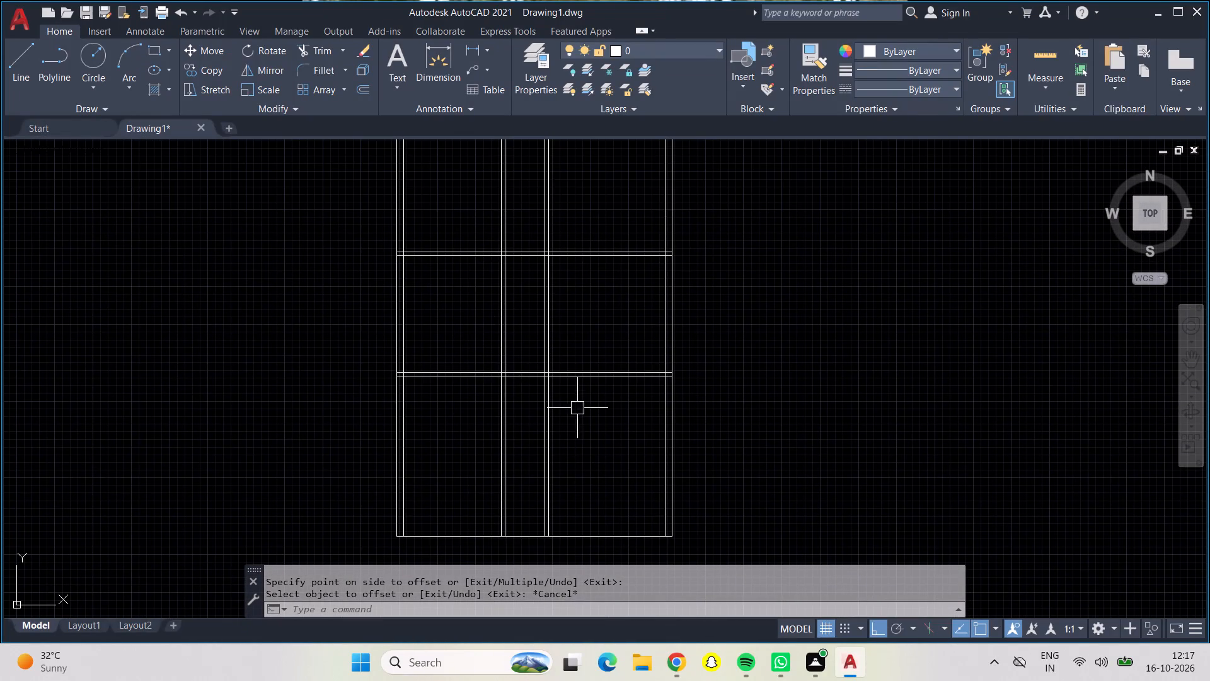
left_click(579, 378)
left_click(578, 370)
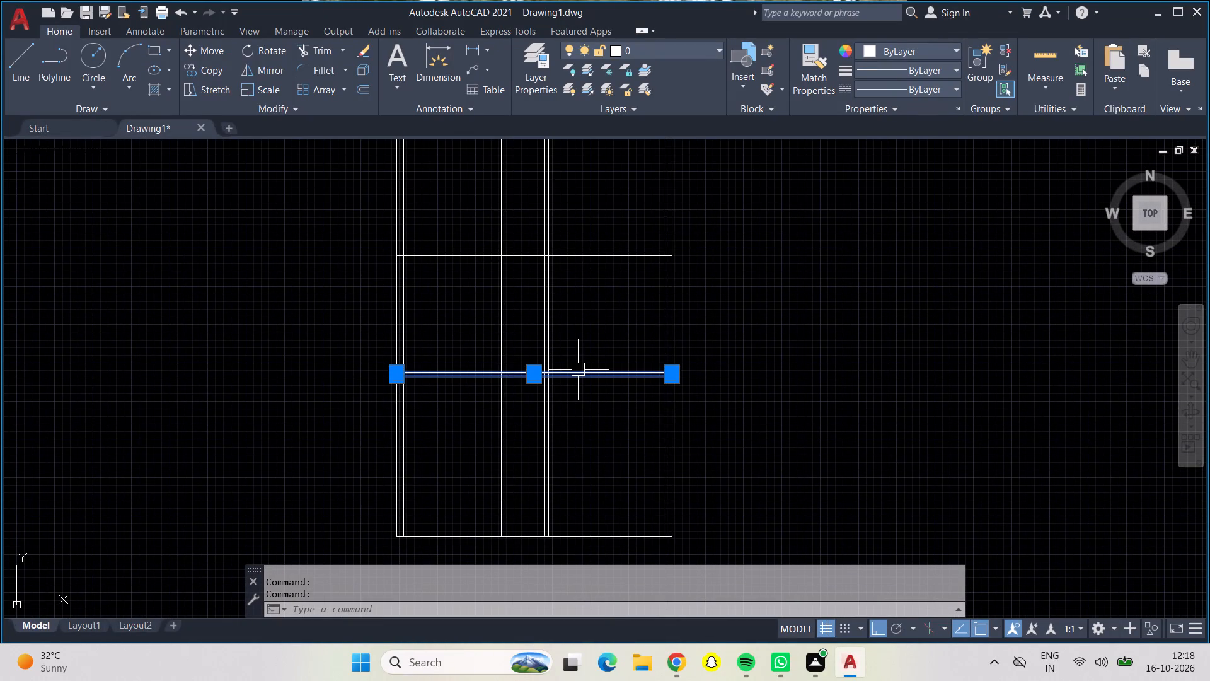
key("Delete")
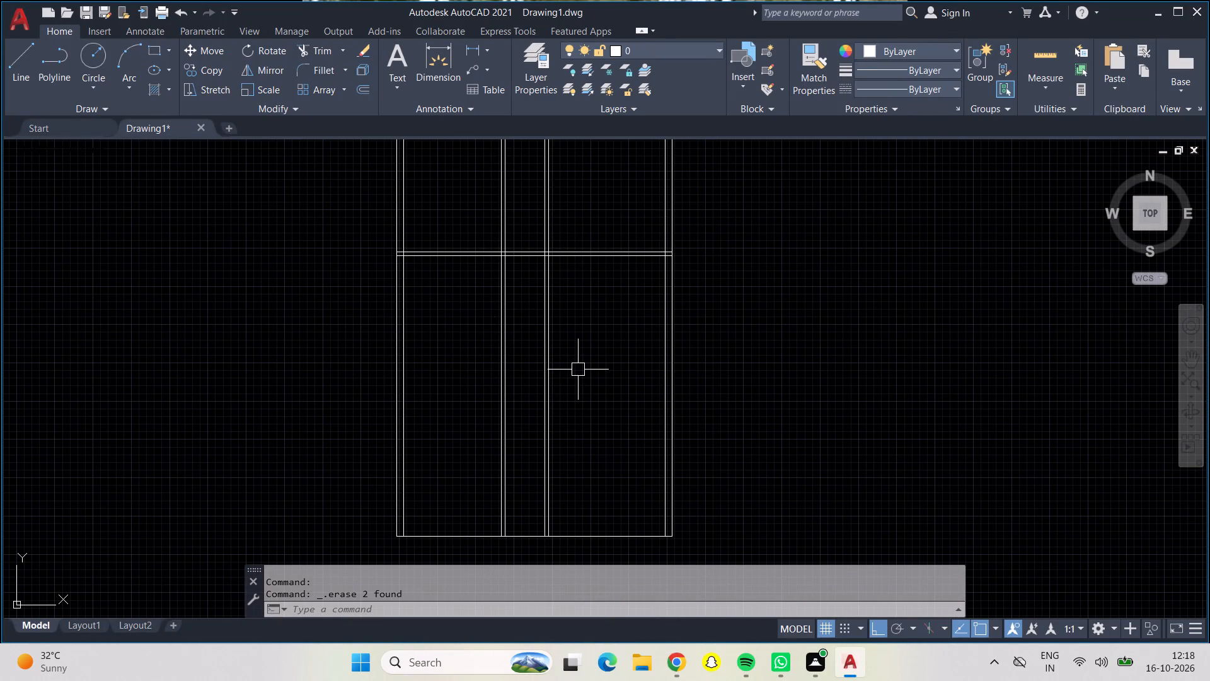
Offset the left wall's inner line 8'0" into the building and the horizontal partition's lower line 8'0" downward.
key("o")
key("Return")
key("8")
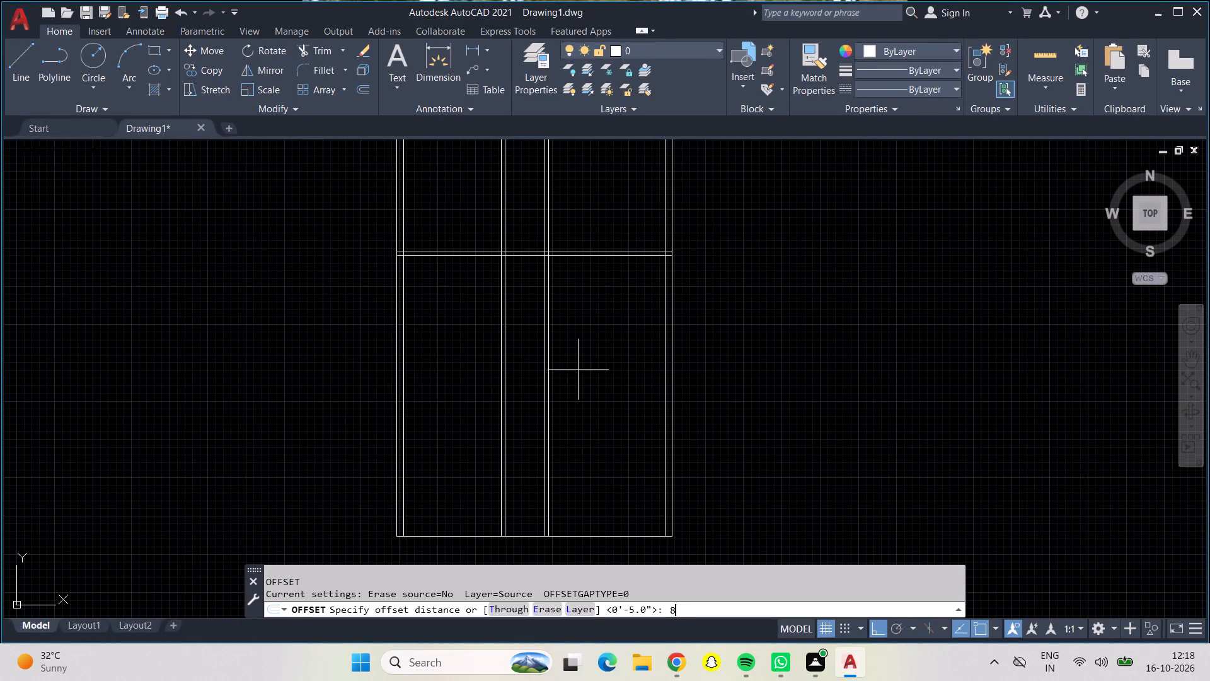
type("'0\"")
key("Return")
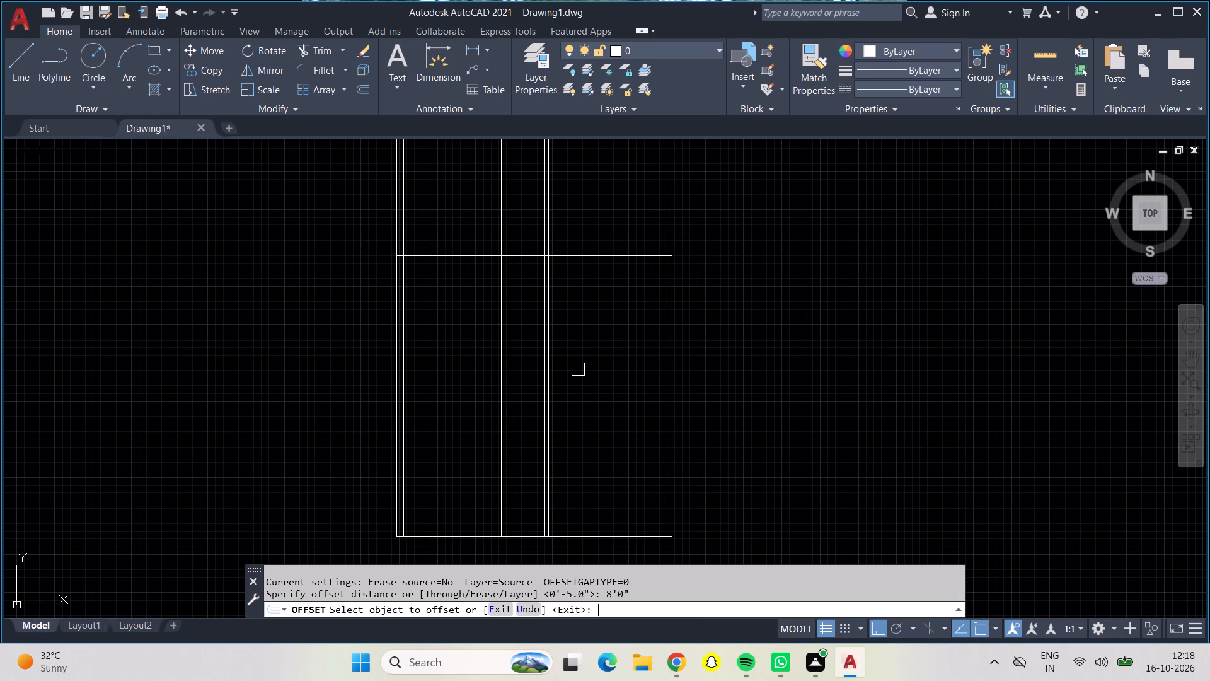
middle_click_drag(619, 330, 609, 335)
middle_click(609, 329)
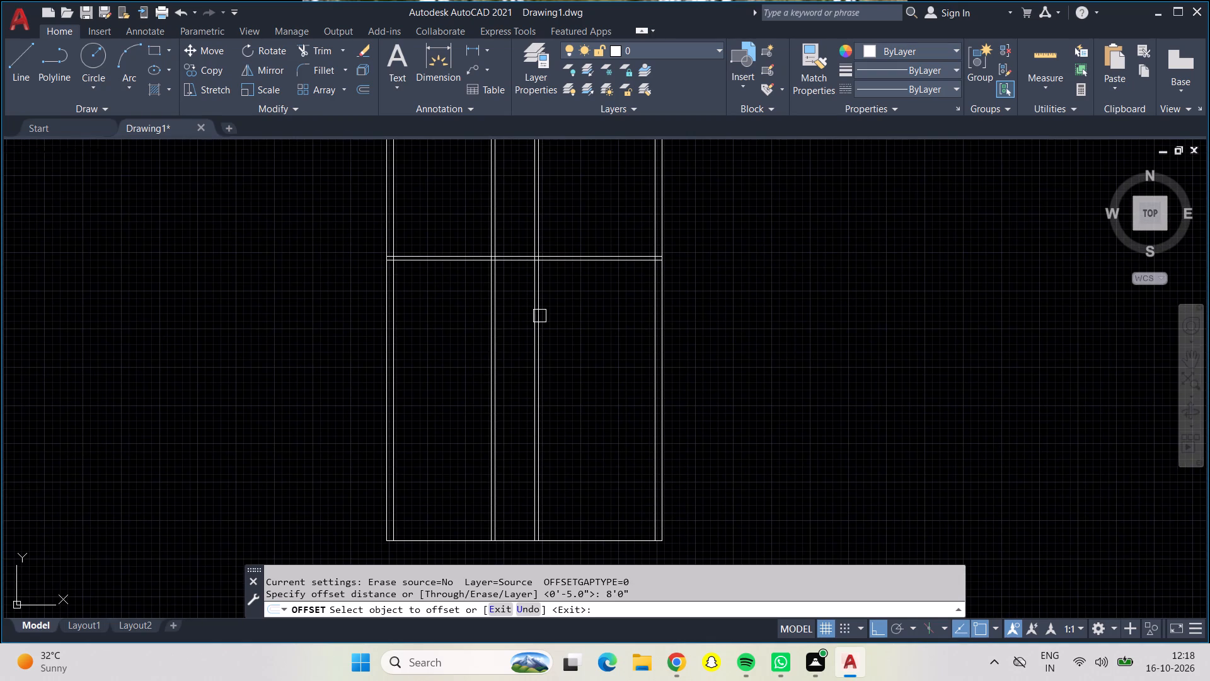
left_click(396, 288)
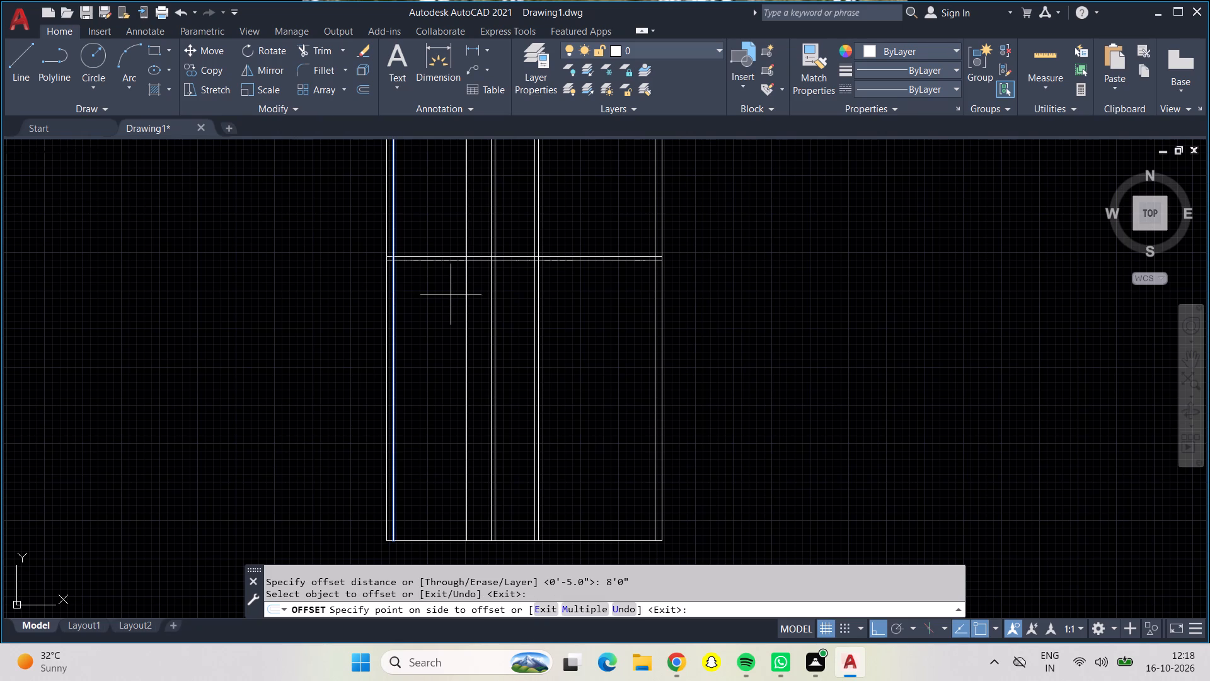
left_click(449, 296)
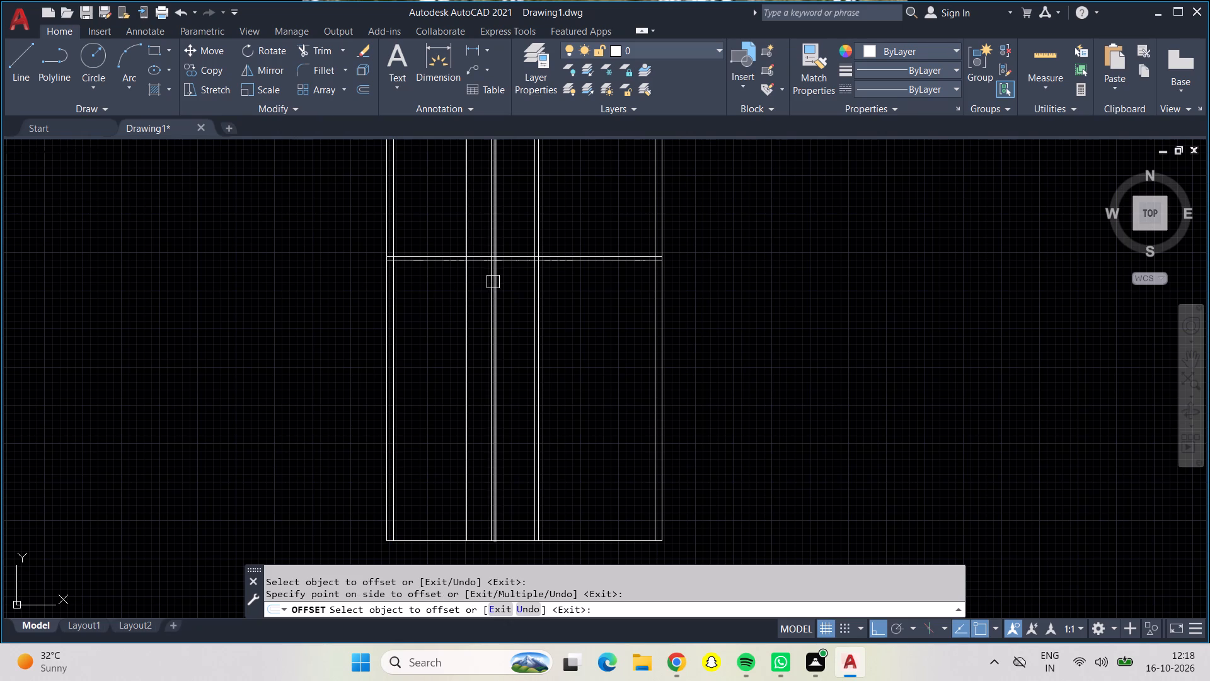
left_click(519, 265)
left_click(523, 298)
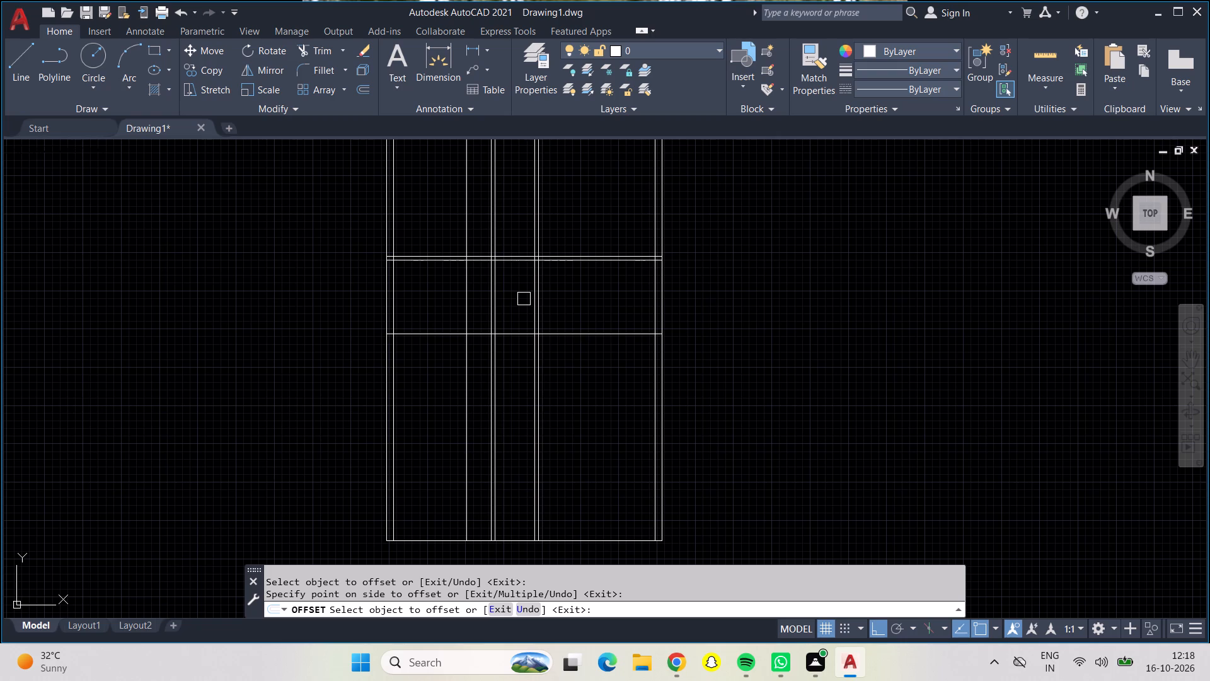
key("Escape")
Offset the new lower horizontal line 5" downward to form a second horizontal partition.
key("o")
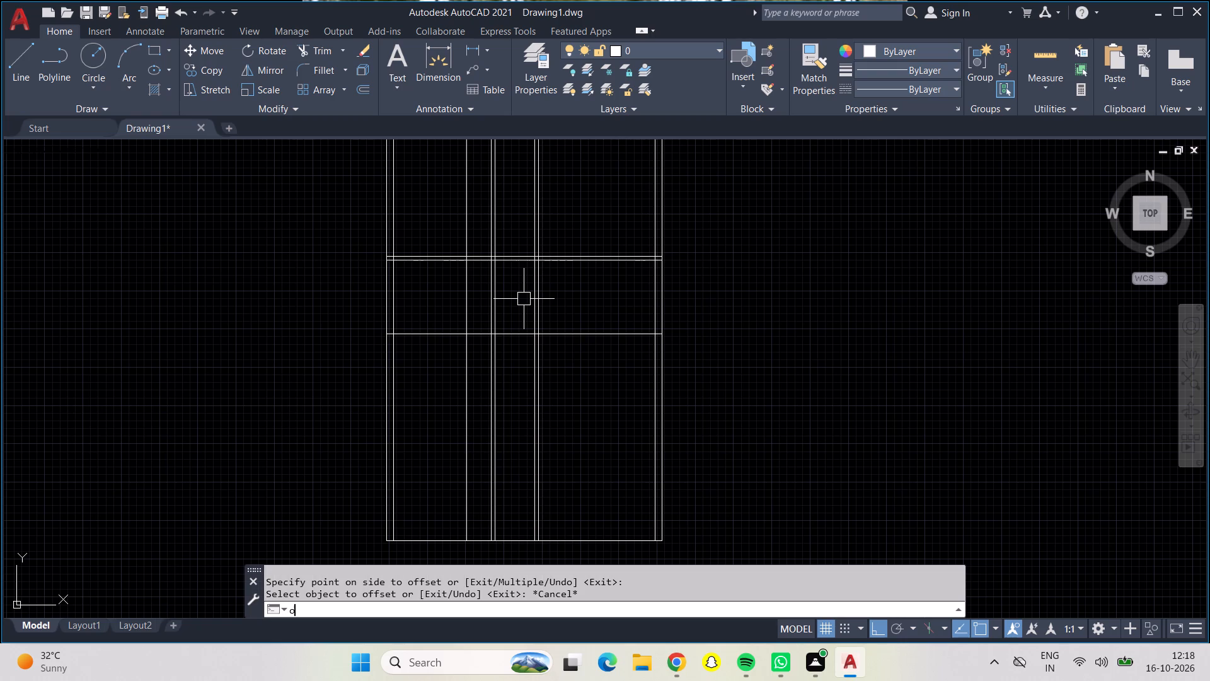
key("Return")
type("5\"")
key("Return")
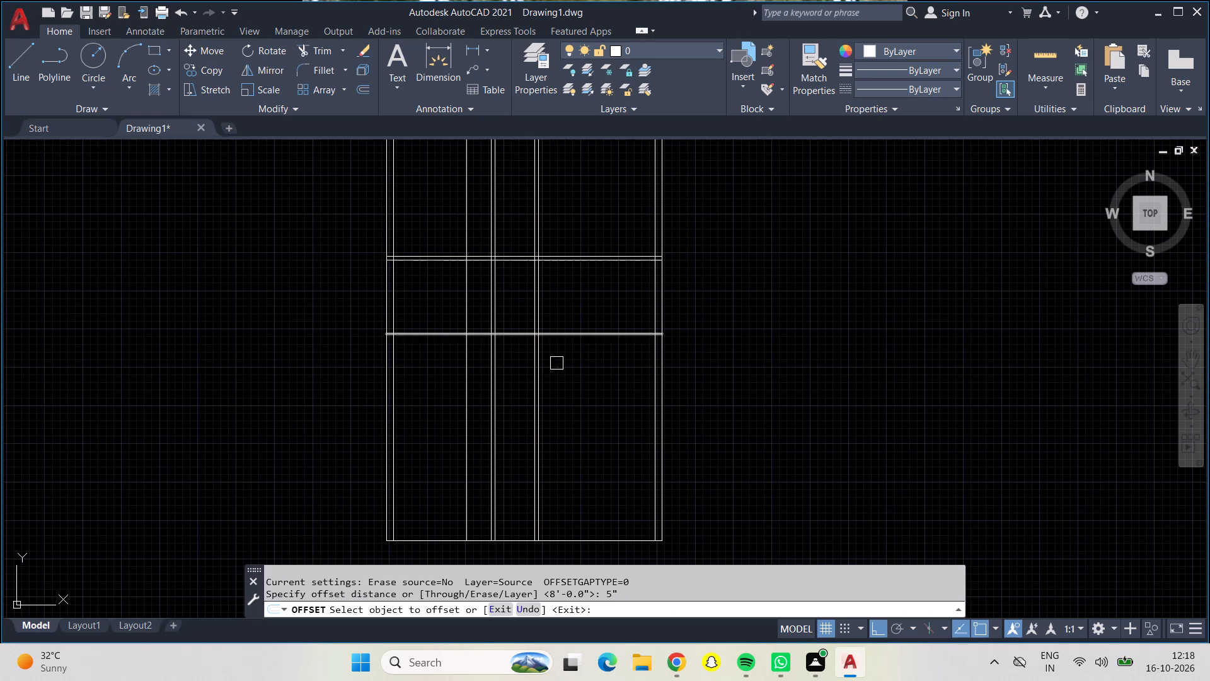
left_click(564, 331)
left_click(577, 373)
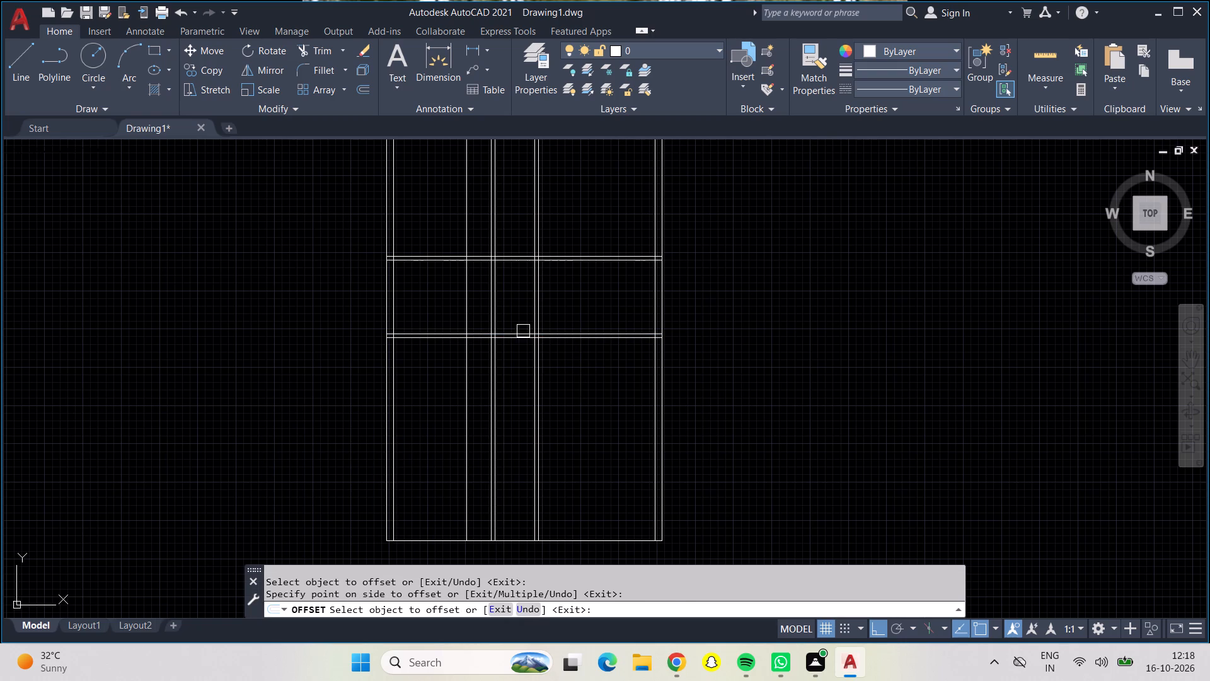
Trim away the single vertical line 8' from the left wall above, between and below the two horizontal partitions.
left_click(302, 48)
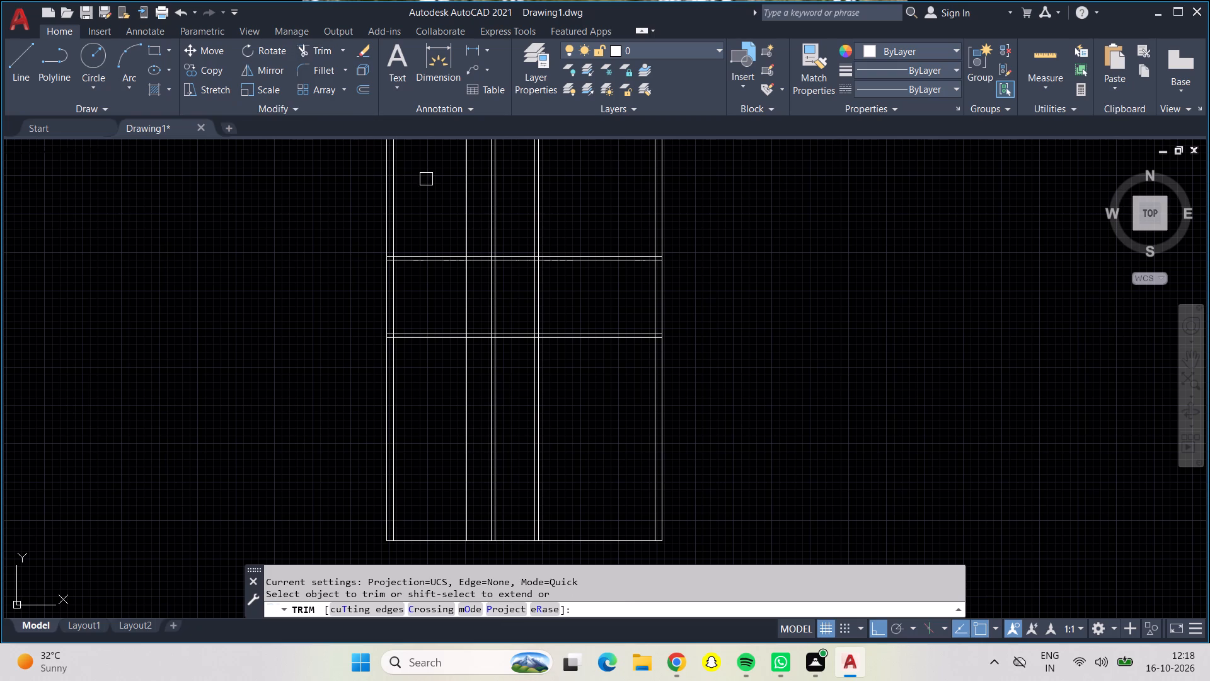
left_click(468, 225)
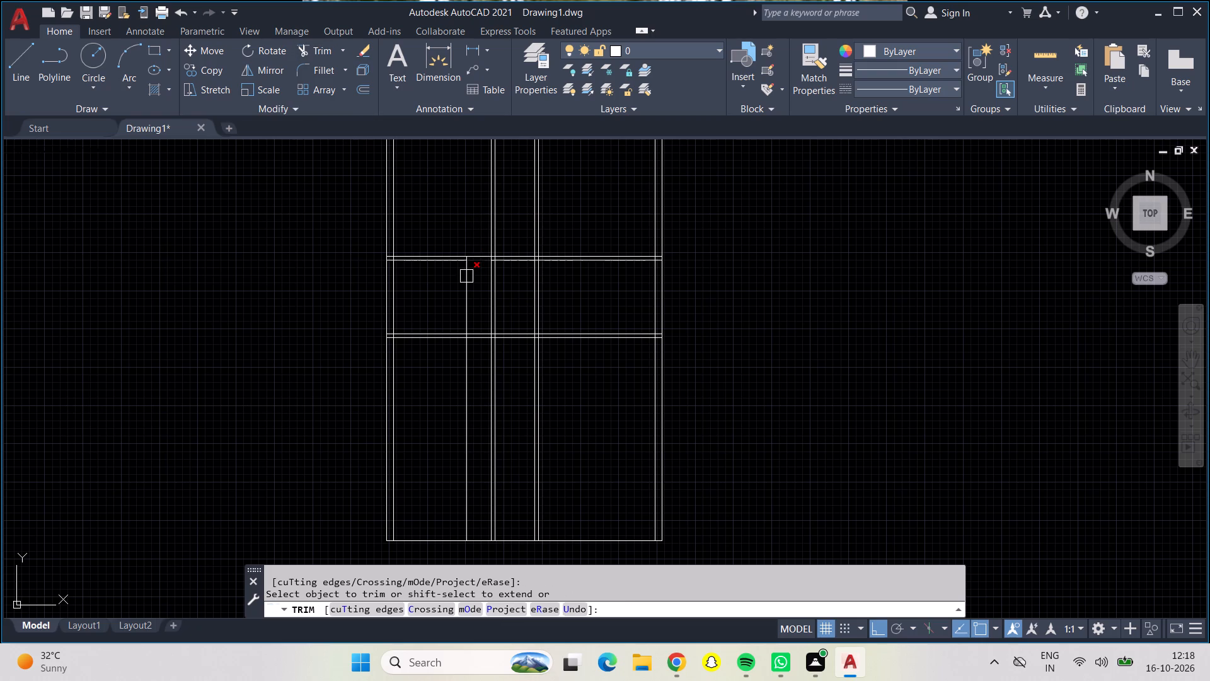
left_click(465, 277)
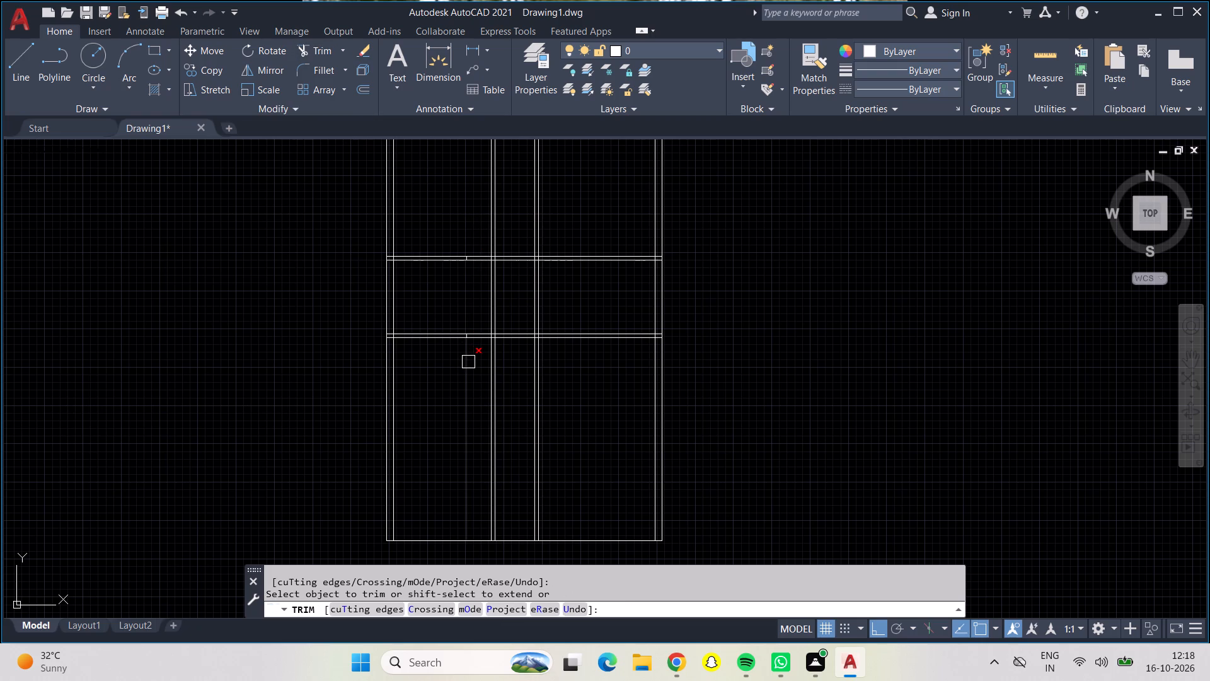
left_click(468, 362)
Trim both vertical partitions out of the space between the two horizontal partitions.
middle_click_drag(468, 373, 463, 354)
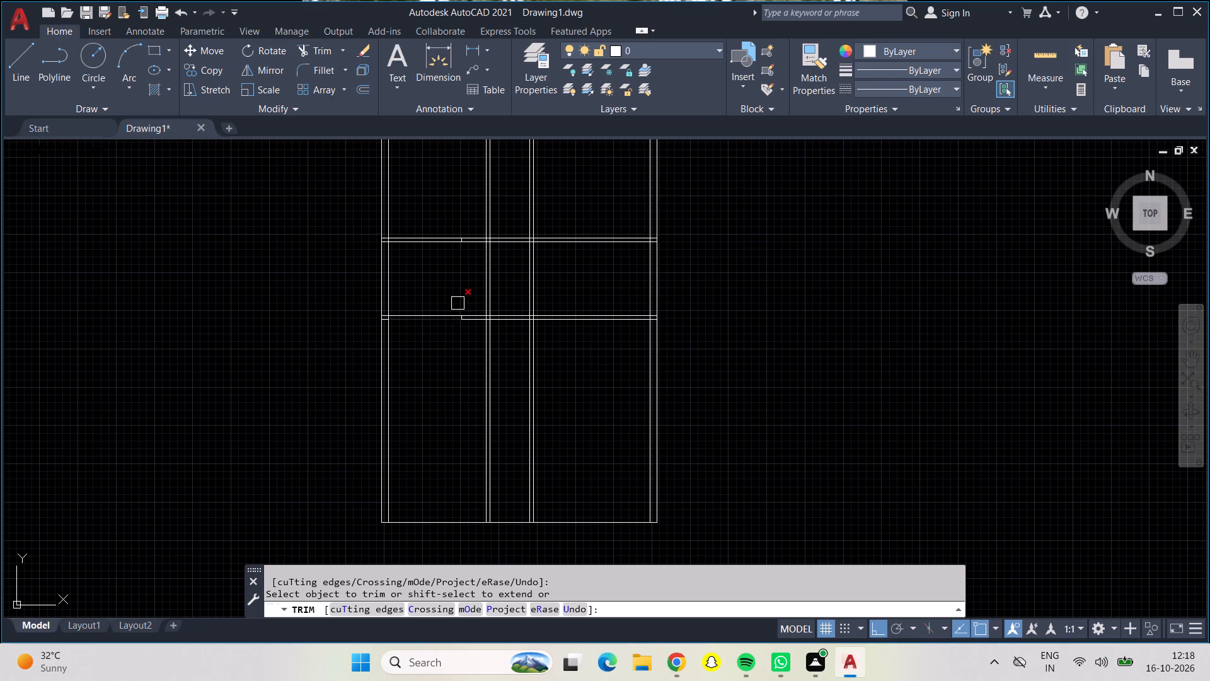
left_click_drag(463, 270, 546, 269)
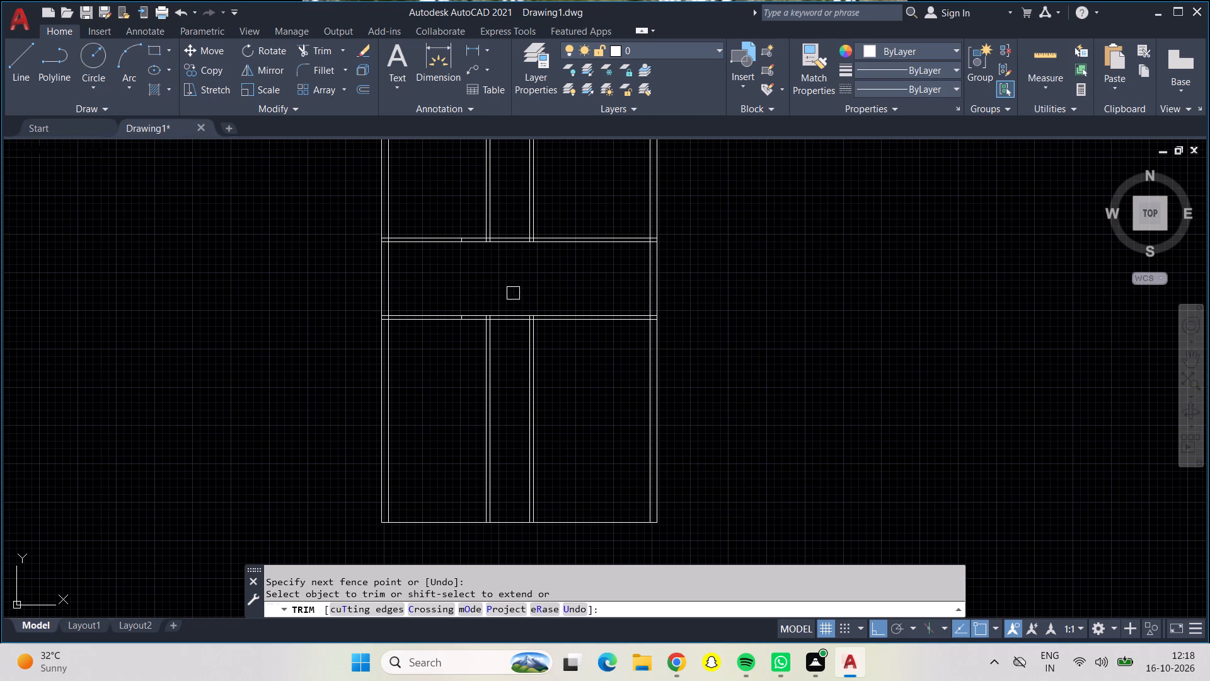
Trim away both vertical partitions below the lower horizontal partition.
double_click(486, 365)
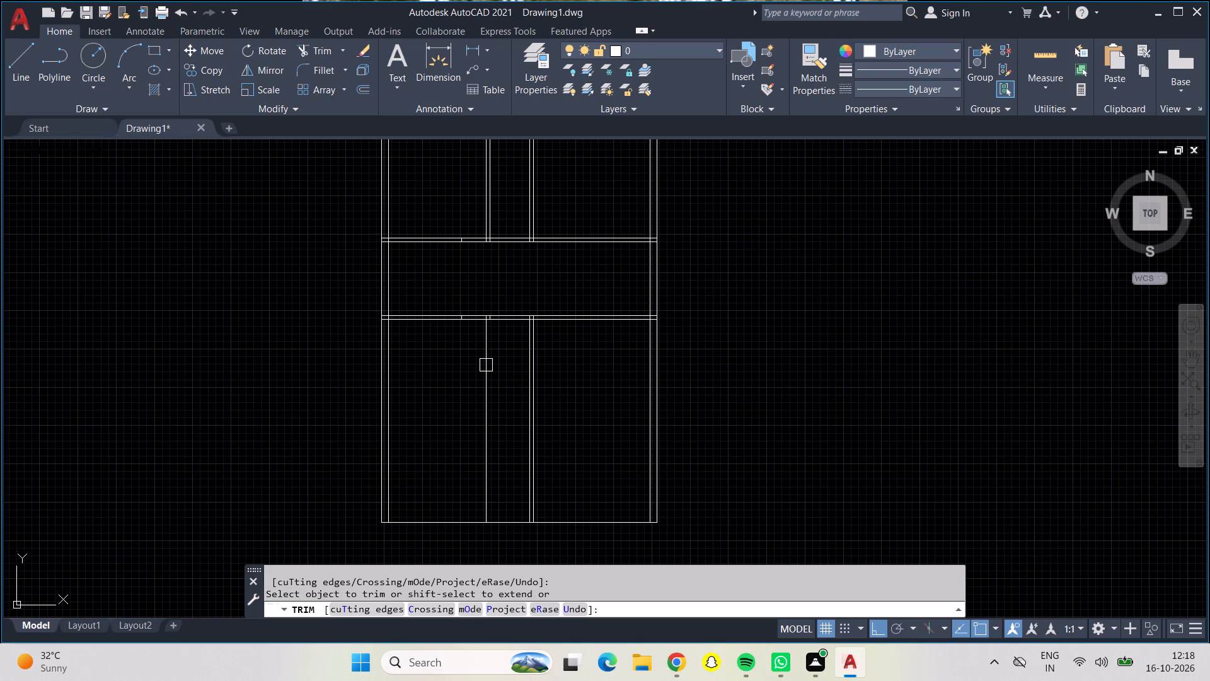
left_click(486, 365)
left_click_drag(486, 365, 526, 375)
left_click(508, 370)
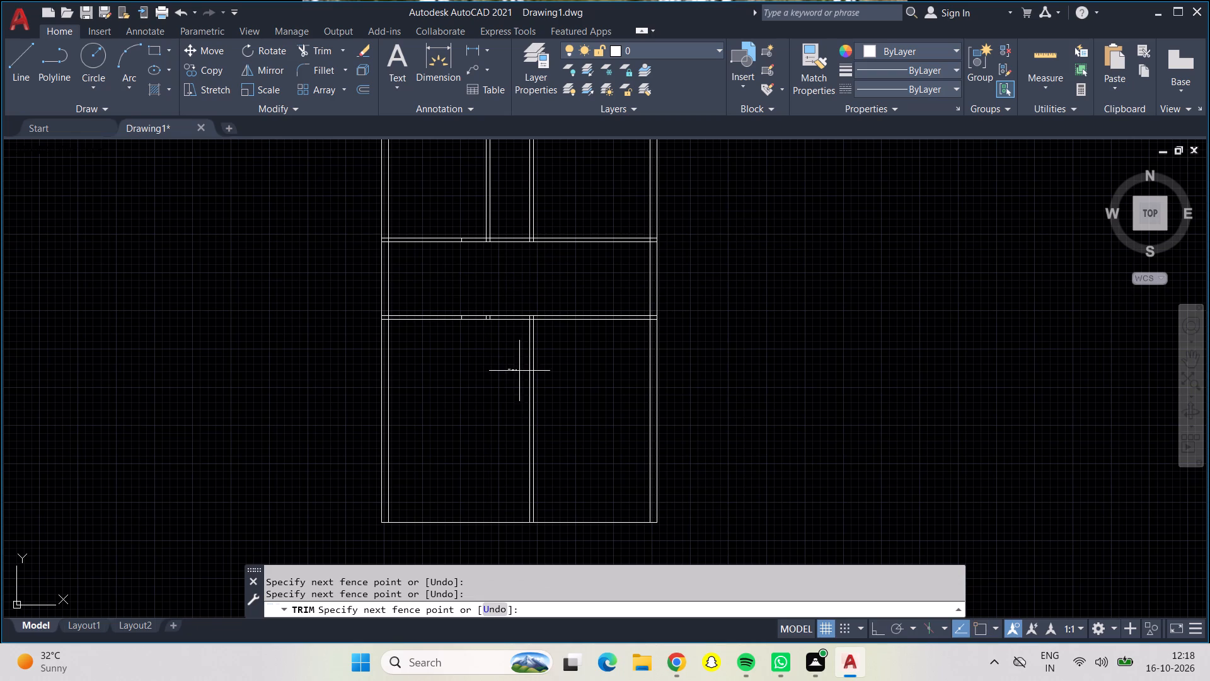
left_click(556, 381)
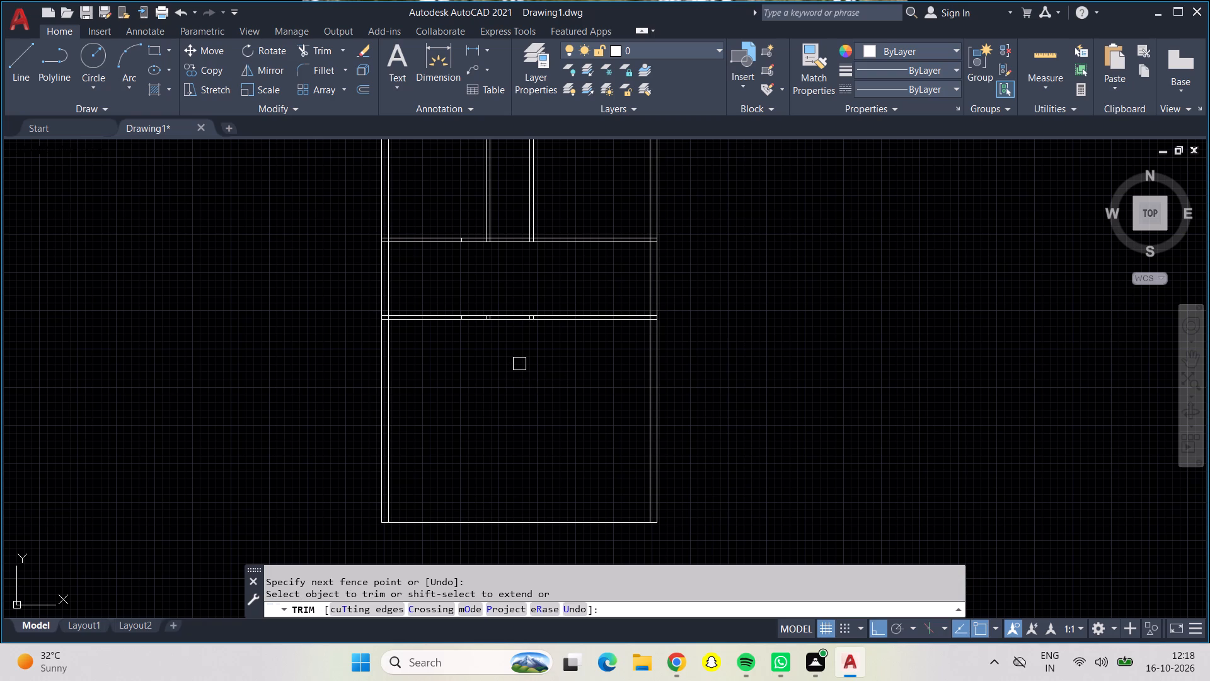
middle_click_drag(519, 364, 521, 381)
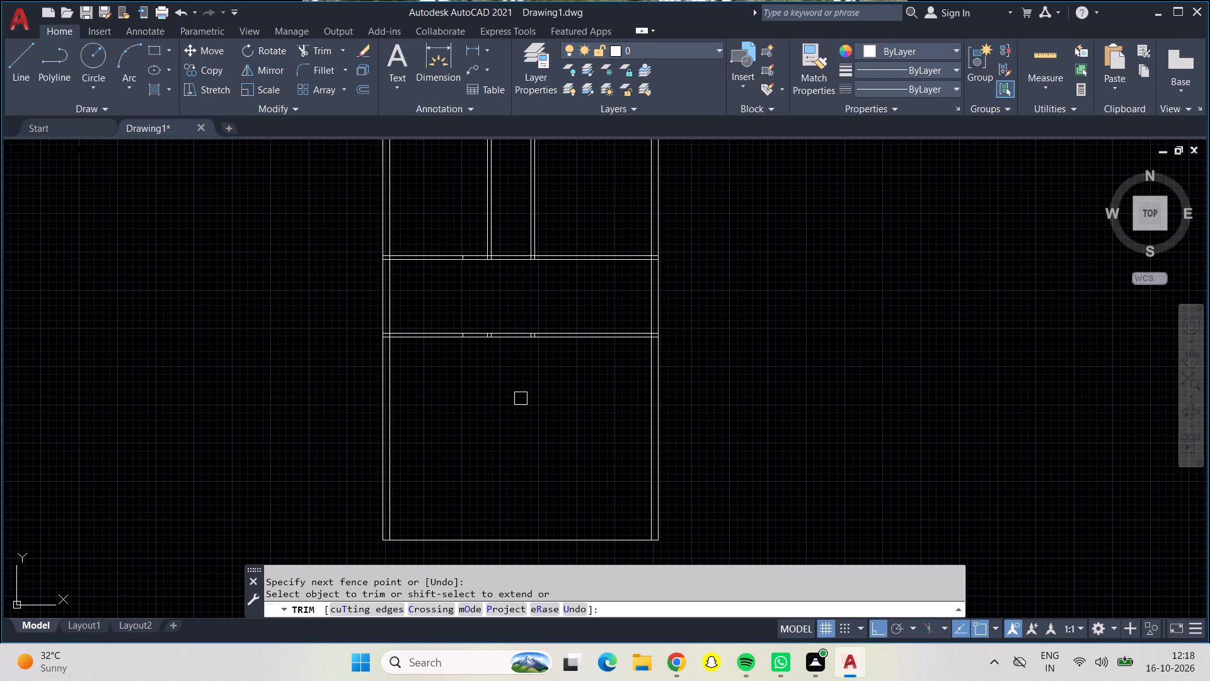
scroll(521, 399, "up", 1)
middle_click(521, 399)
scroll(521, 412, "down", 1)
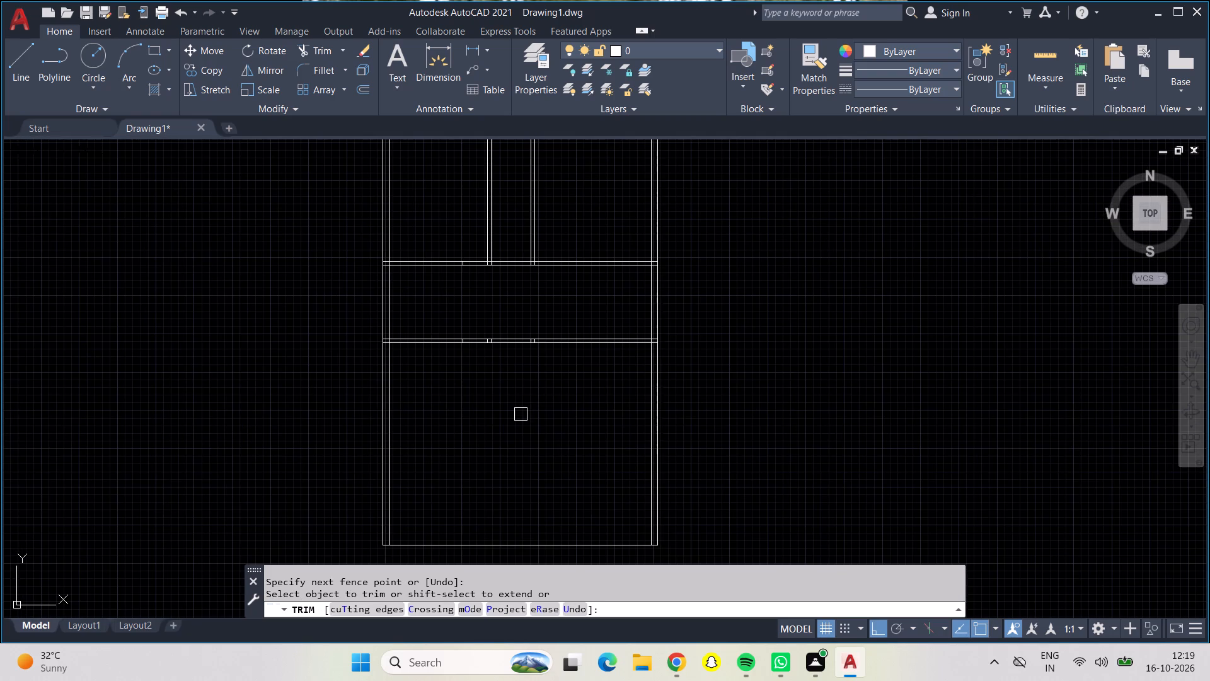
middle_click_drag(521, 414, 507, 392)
Offset the left outer wall's inner line 9'4" to the right, into the large area below the horizontal partitions.
scroll(507, 392, "up", 1)
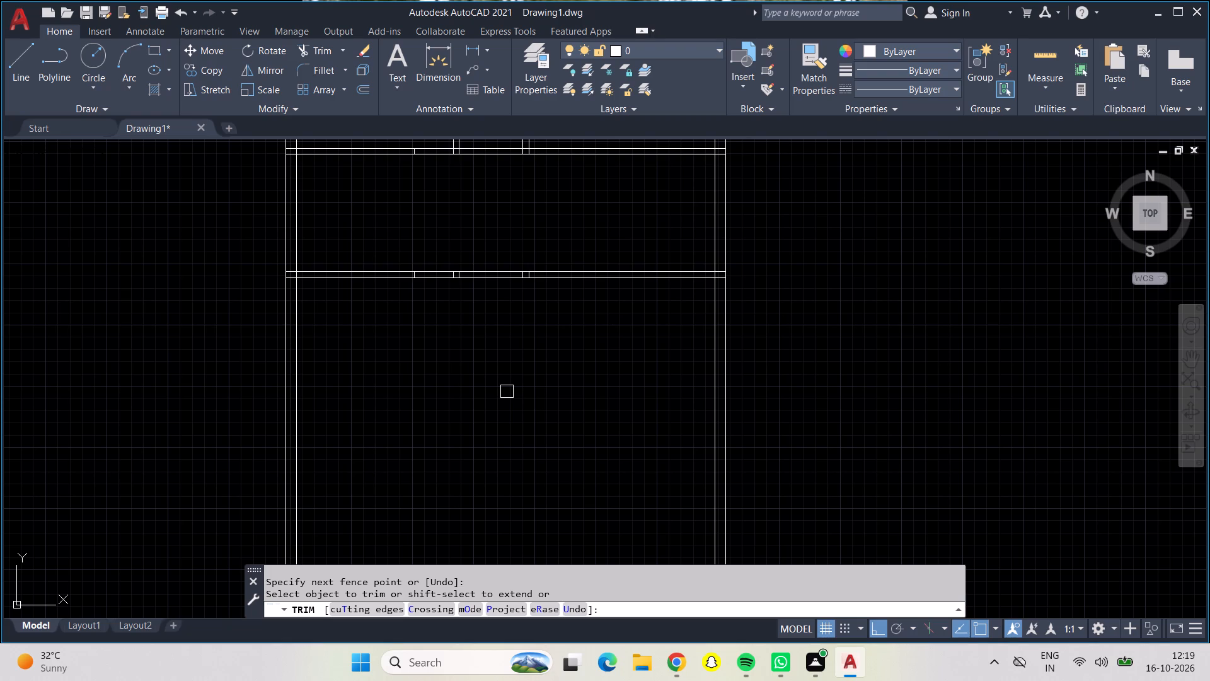
middle_click_drag(535, 424, 524, 346)
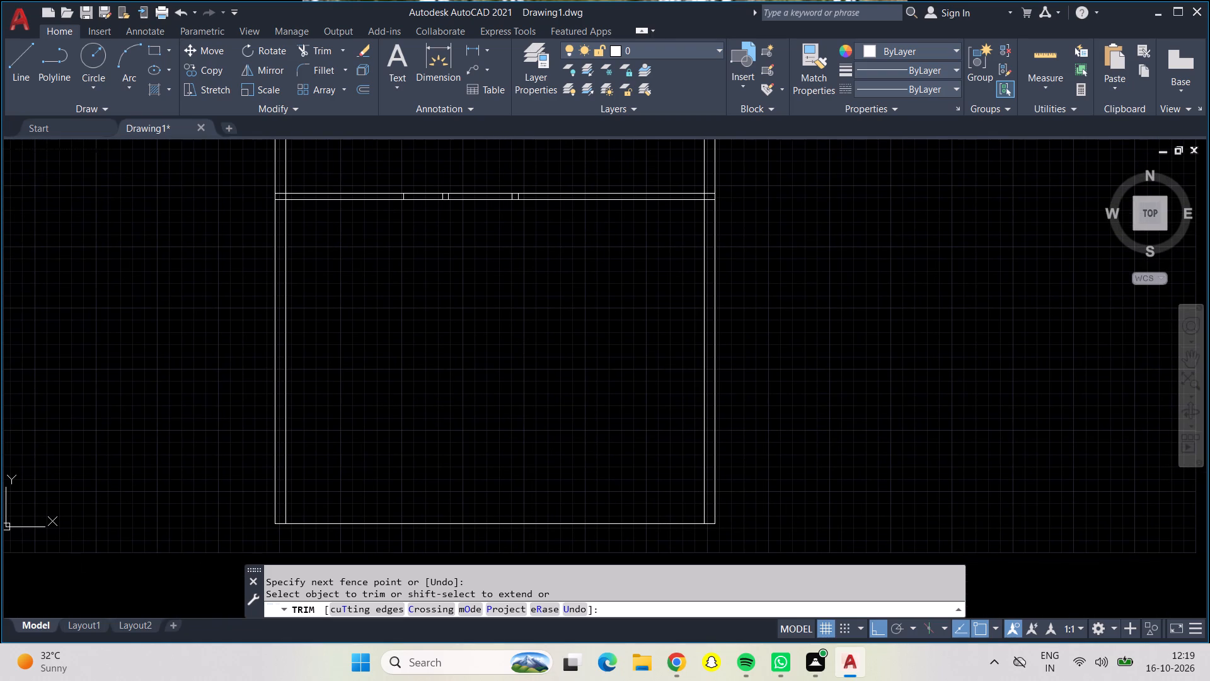
key("Escape")
key("Escape")
key("Escape")
key("Escape")
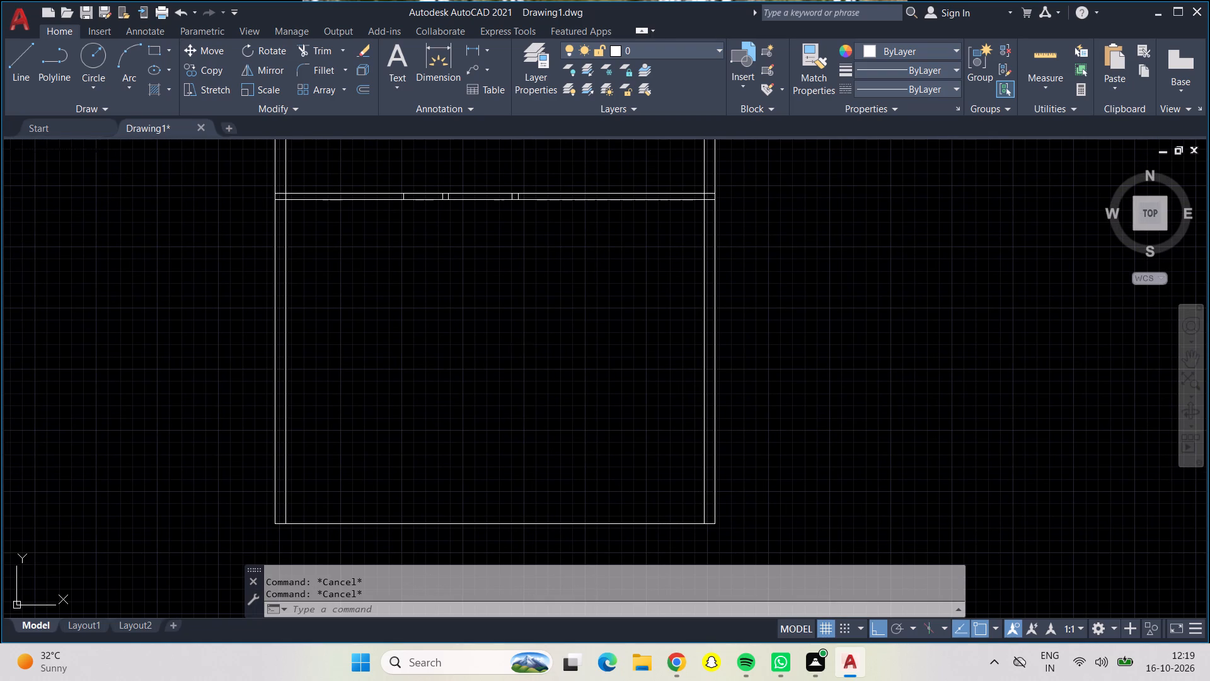
key("Escape")
key("Escape")
key("Escape")
key("o")
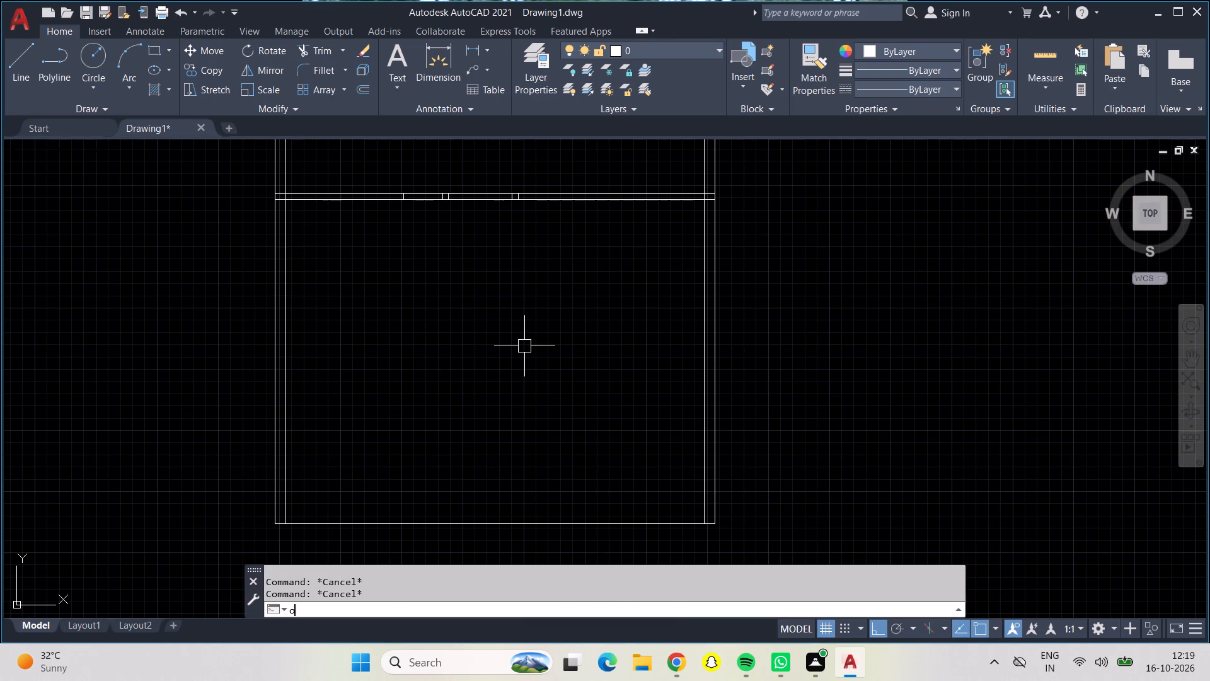
key("Return")
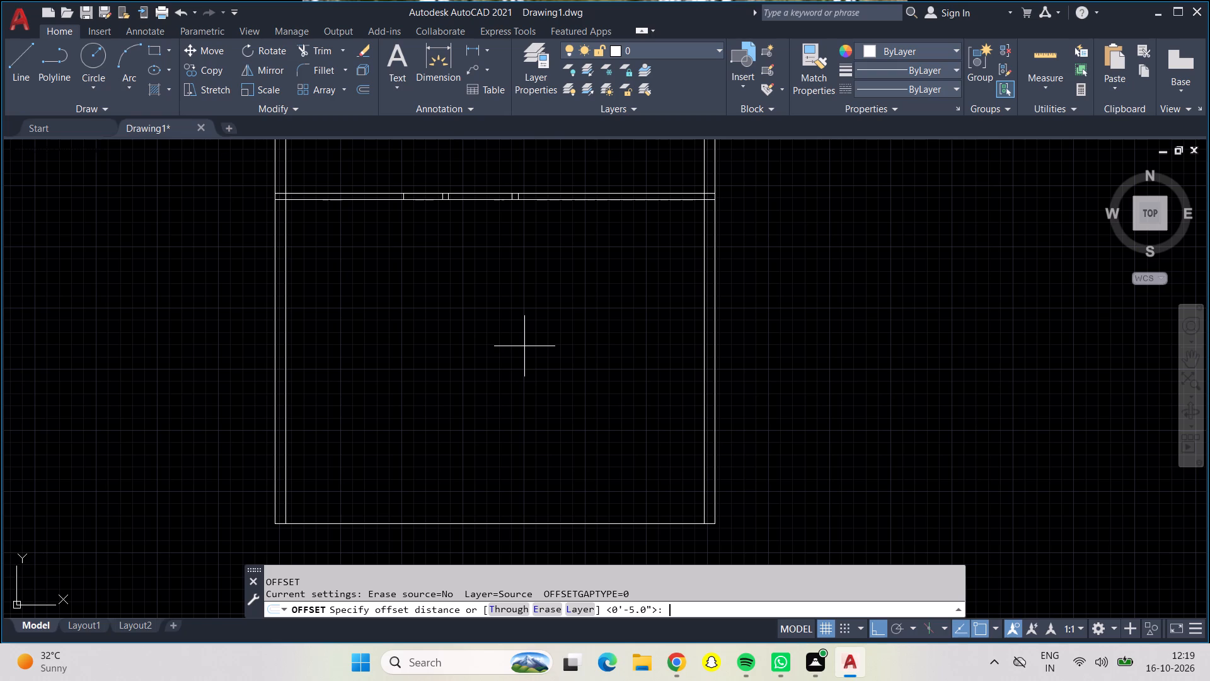
key("9")
type("'4")
key("shift+quotedbl")
key("Return")
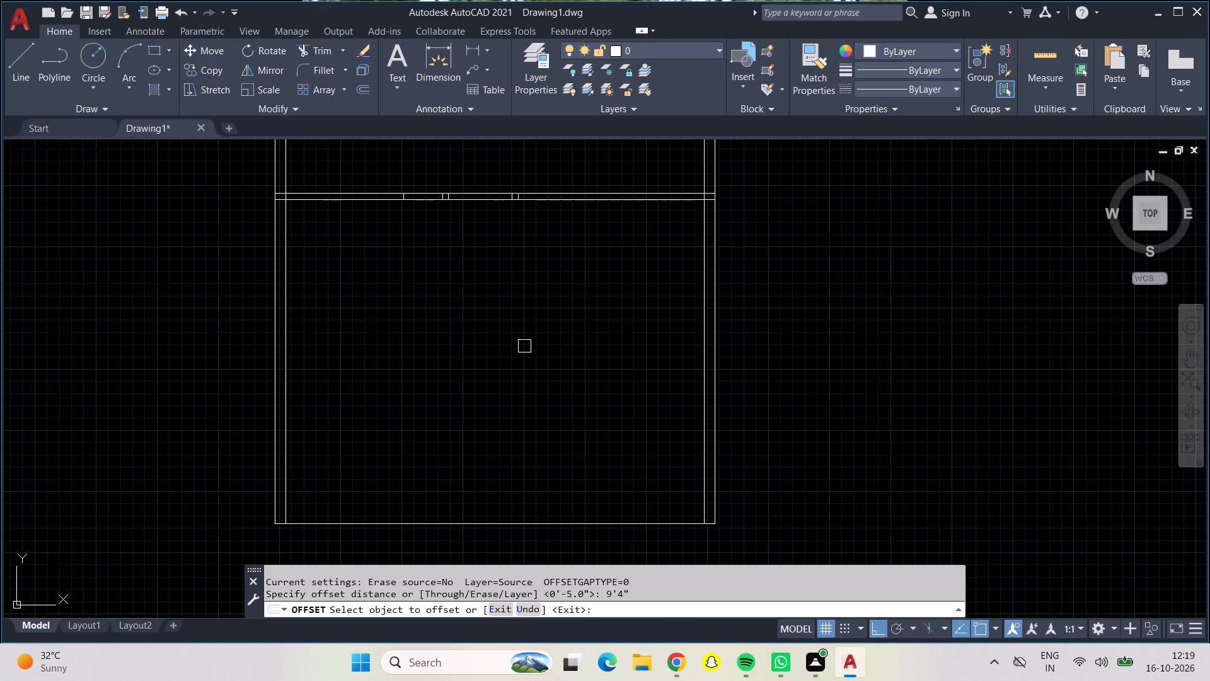
left_click(288, 236)
left_click(401, 251)
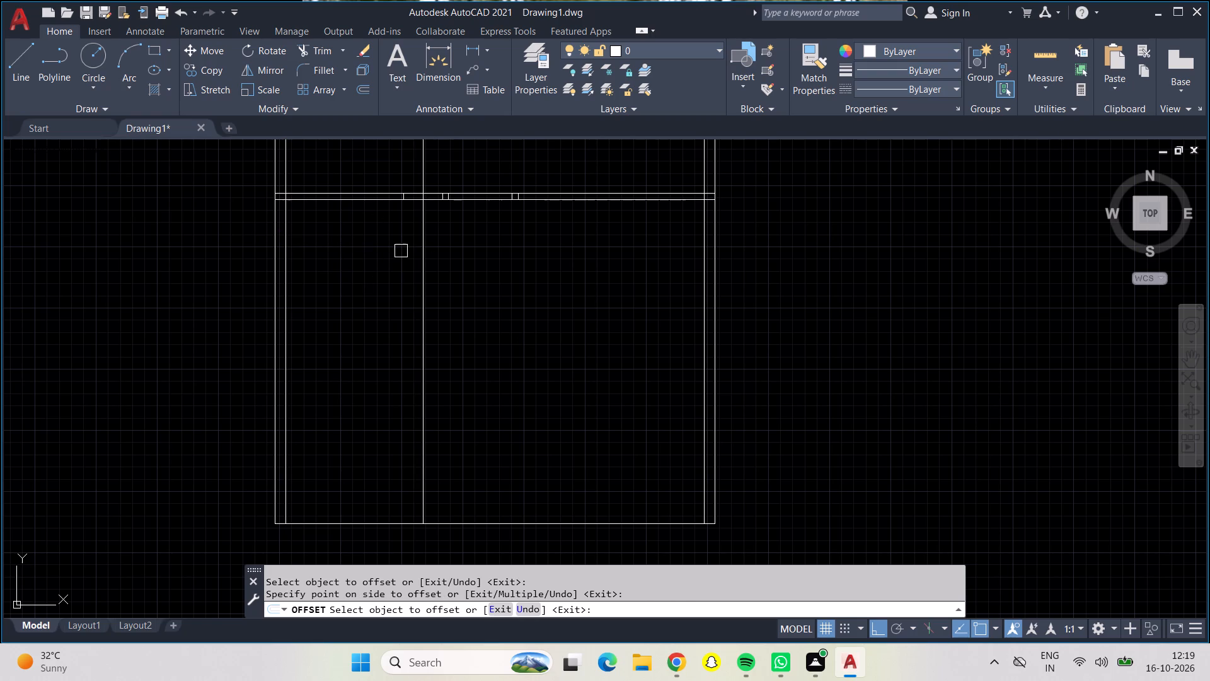
key("Escape")
Offset the new vertical line 5" to the right to form a vertical partition.
key("o")
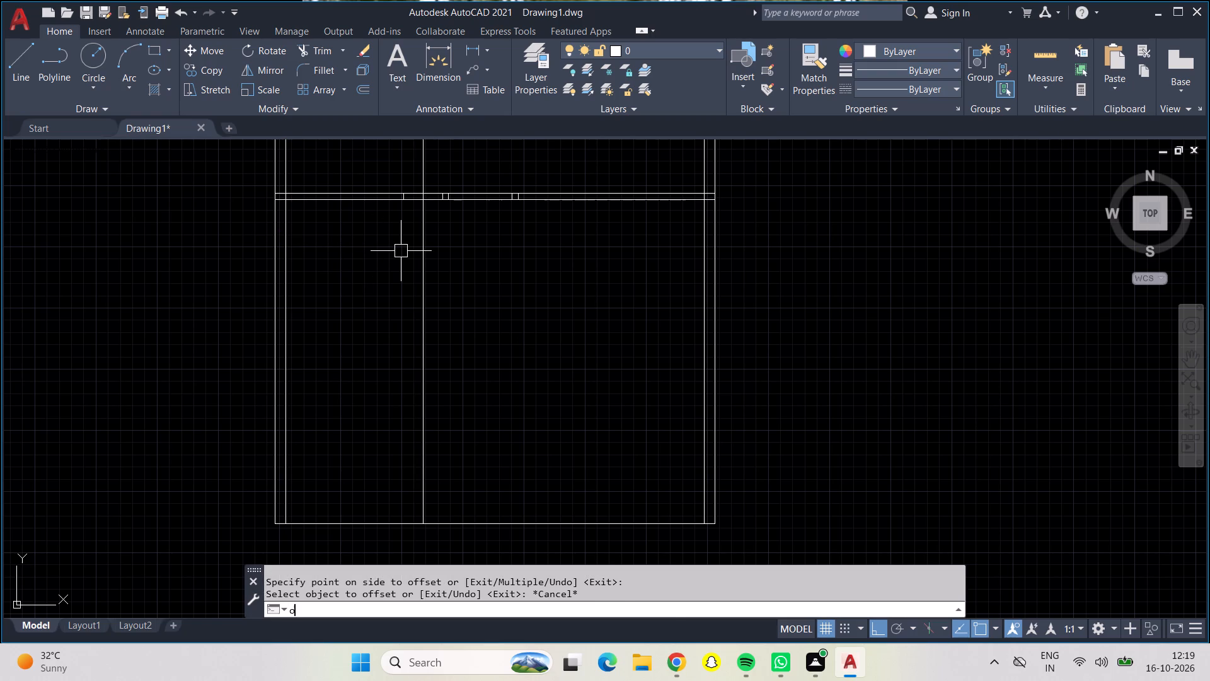
key("Return")
type("5\"")
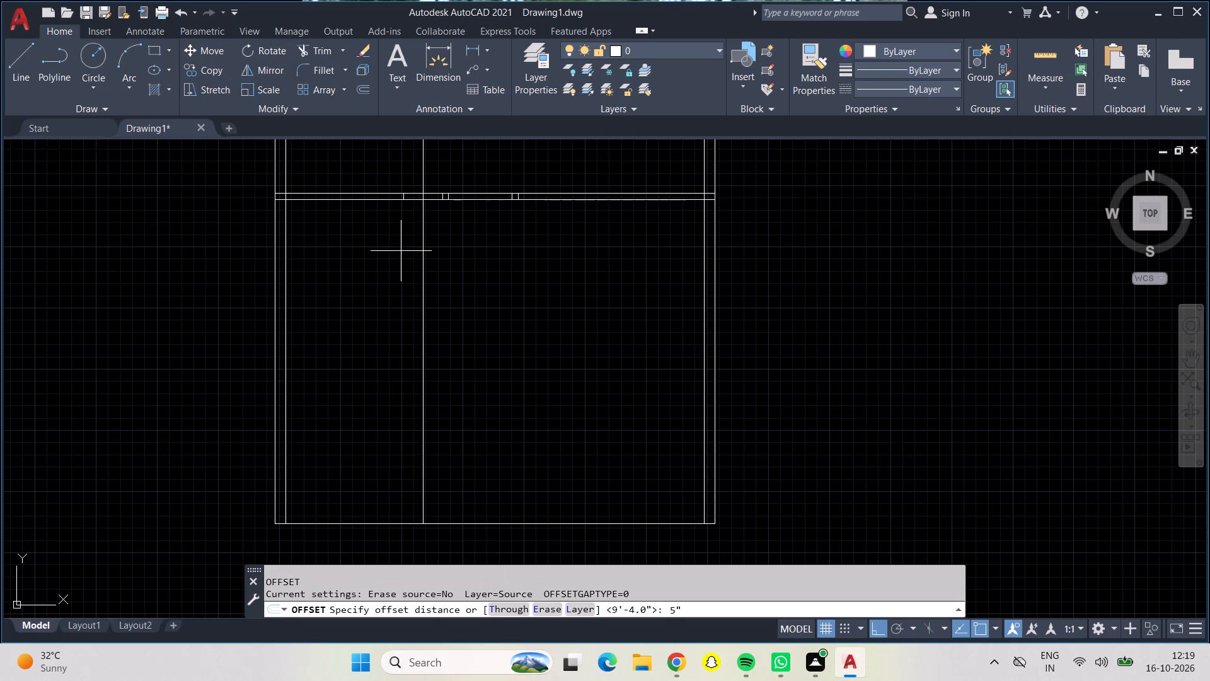
key("Return")
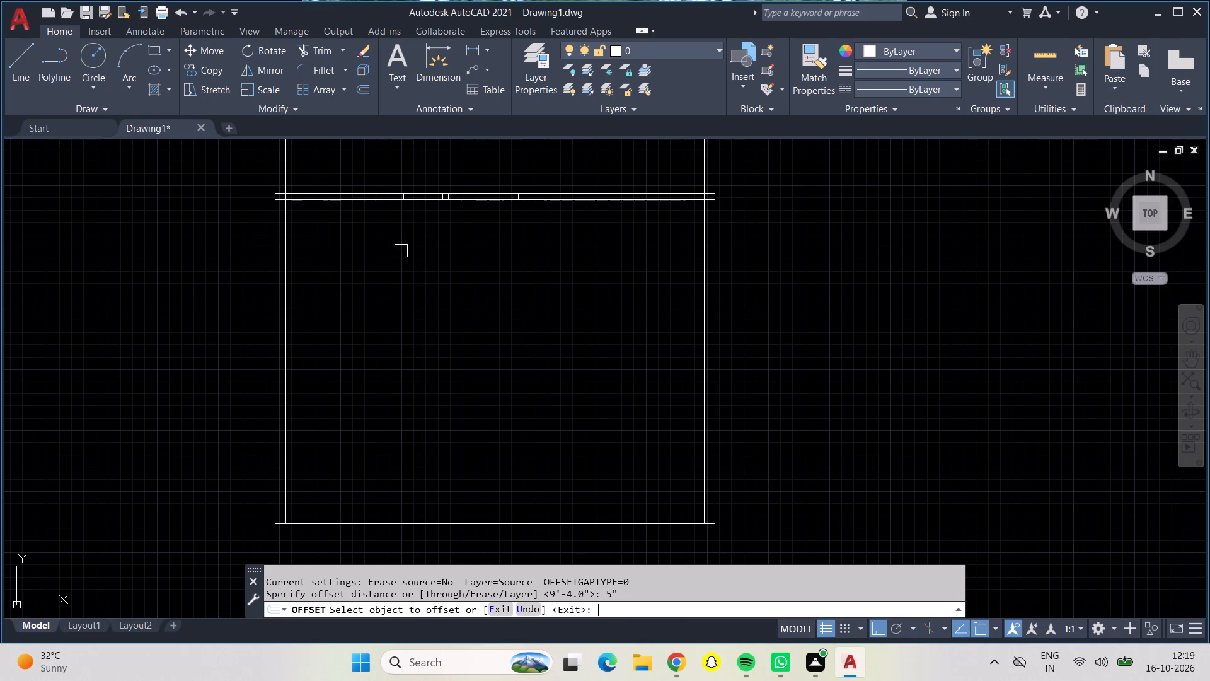
left_click(419, 267)
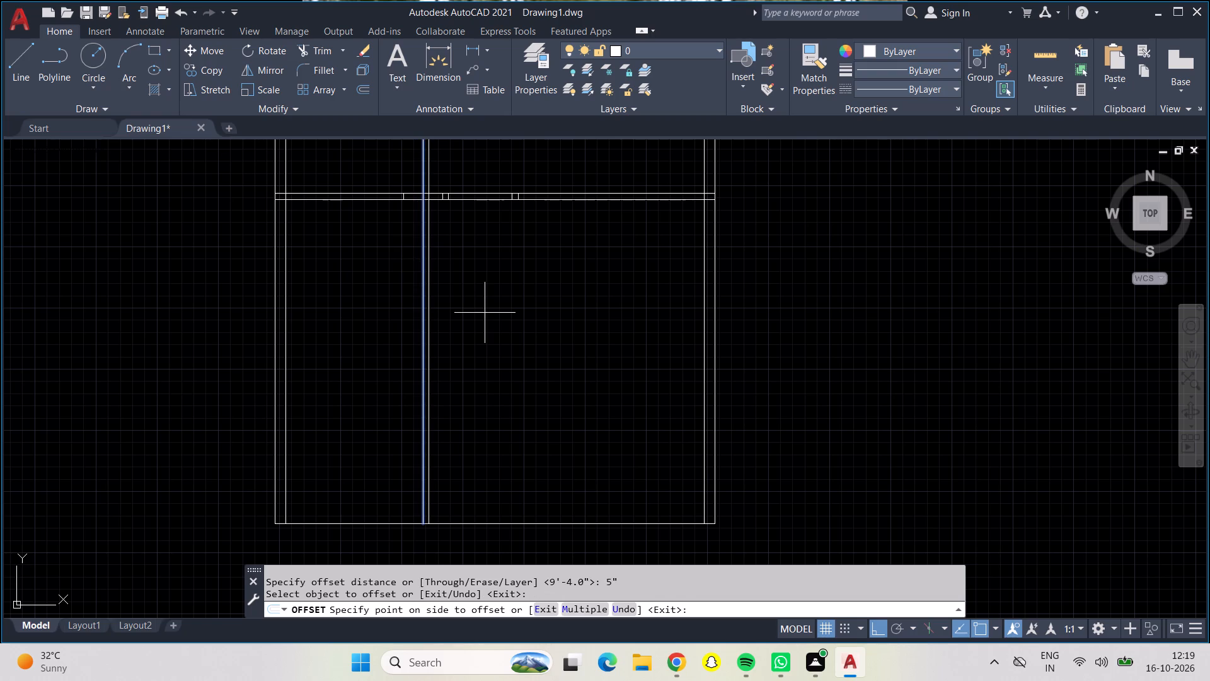
left_click(485, 313)
scroll(511, 263, "down", 2)
middle_click_drag(509, 261, 488, 316)
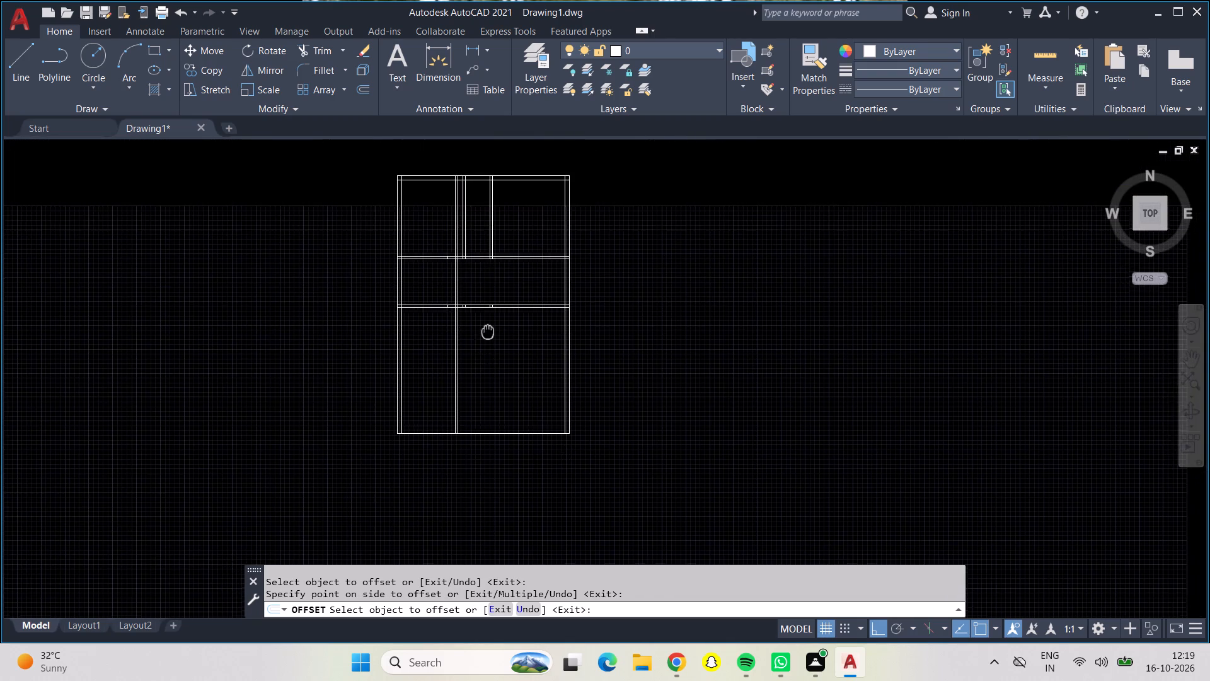
middle_click_drag(488, 316, 487, 313)
scroll(478, 310, "up", 2)
middle_click_drag(474, 357, 476, 298)
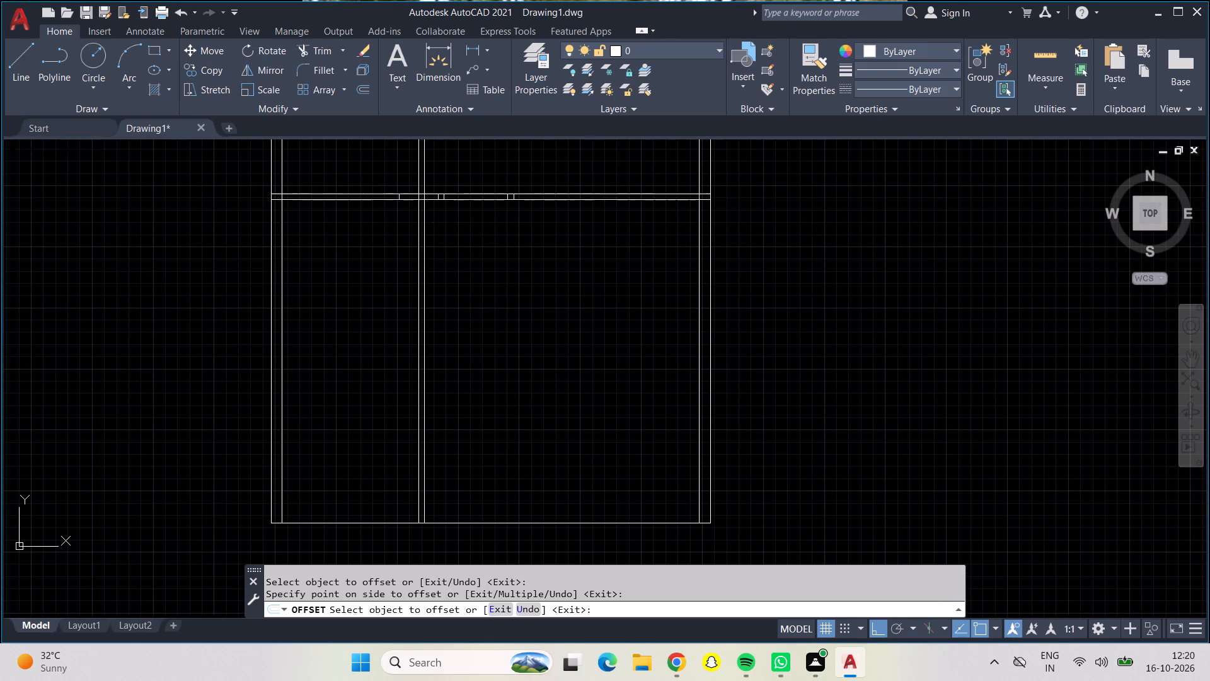
key("Escape")
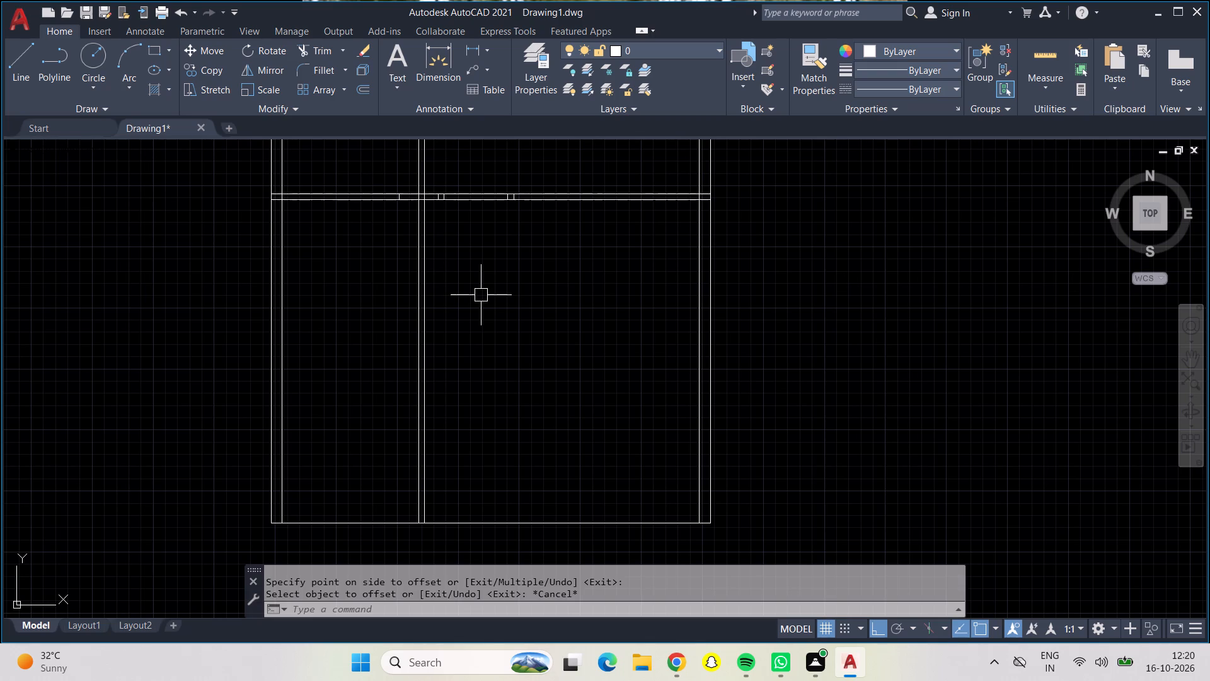
Offset the bottom line of the second horizontal partition 9' downward.
key("o")
key("Return")
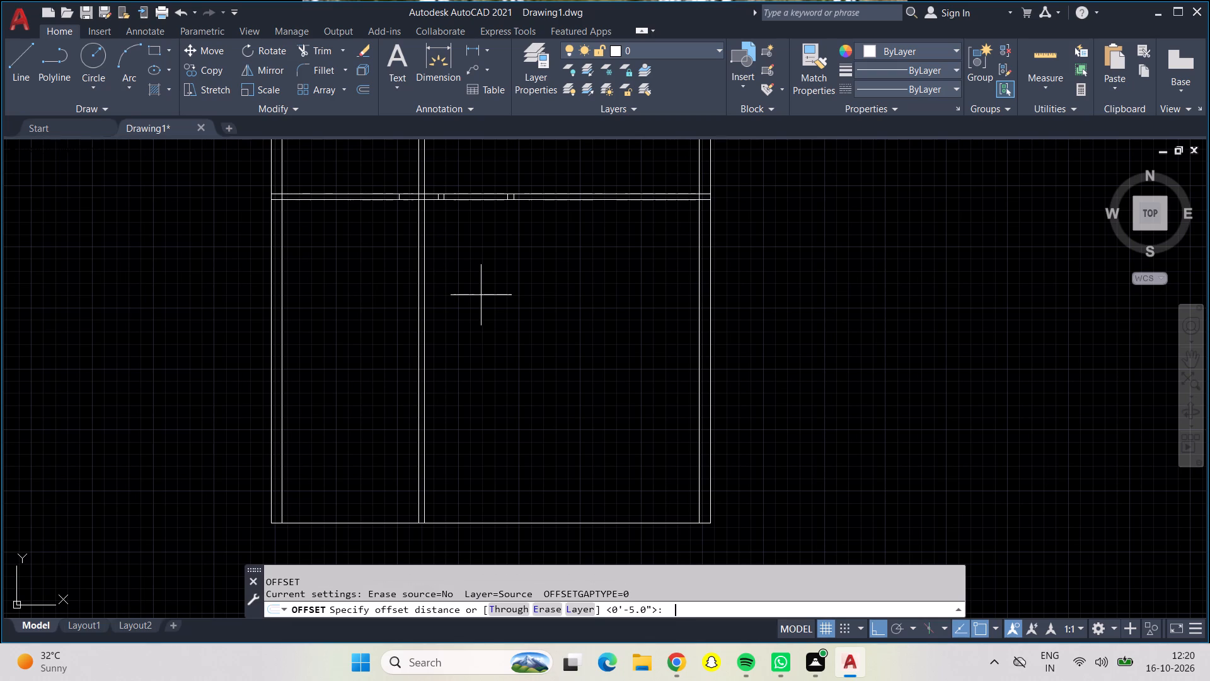
type("9'")
key("Return")
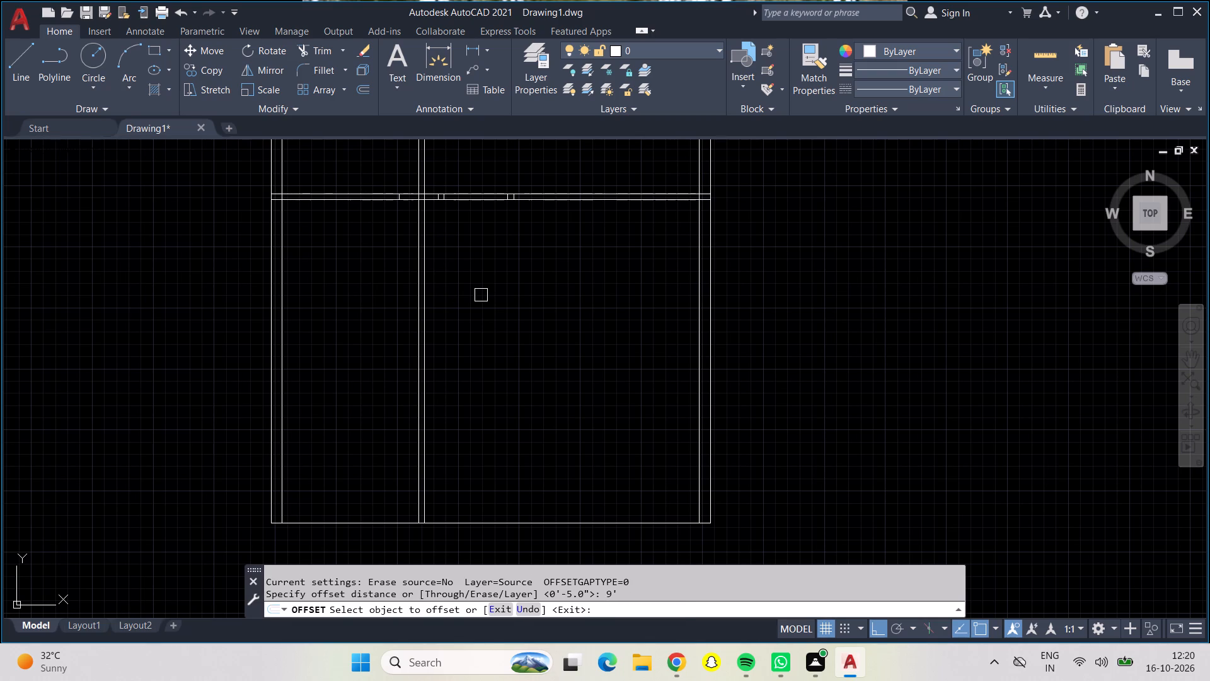
left_click(540, 199)
left_click(539, 254)
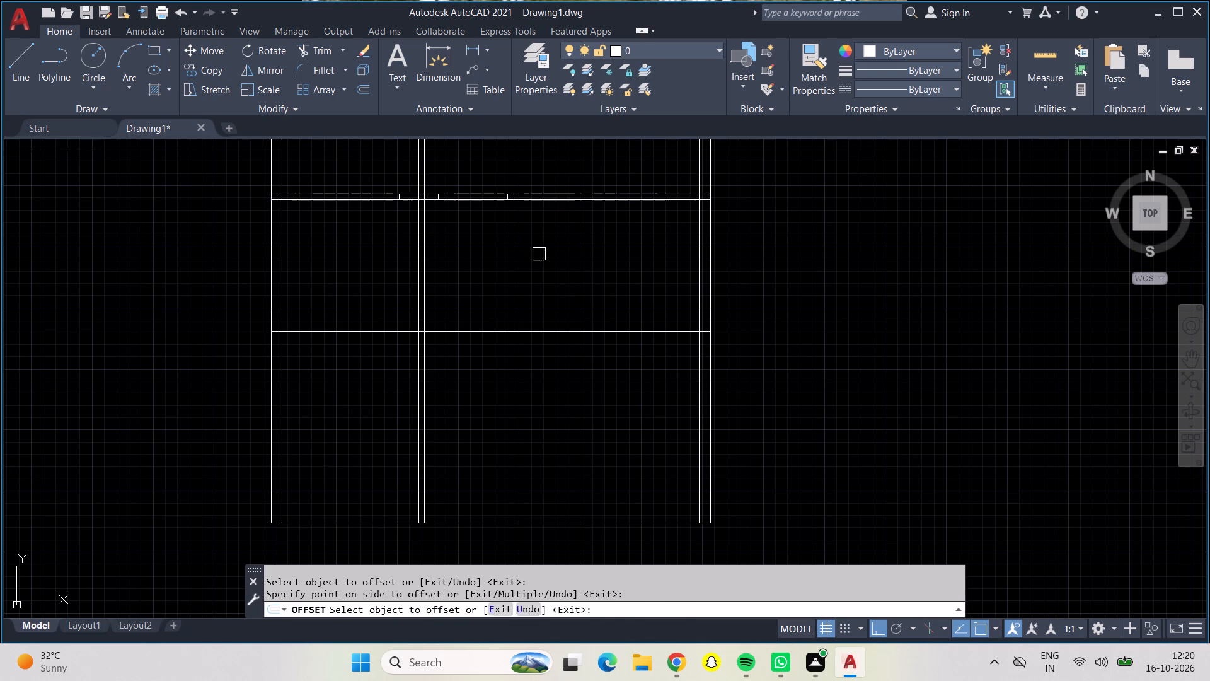
key("Escape")
Offset the new horizontal line 5" downward to form a third horizontal partition.
key("o")
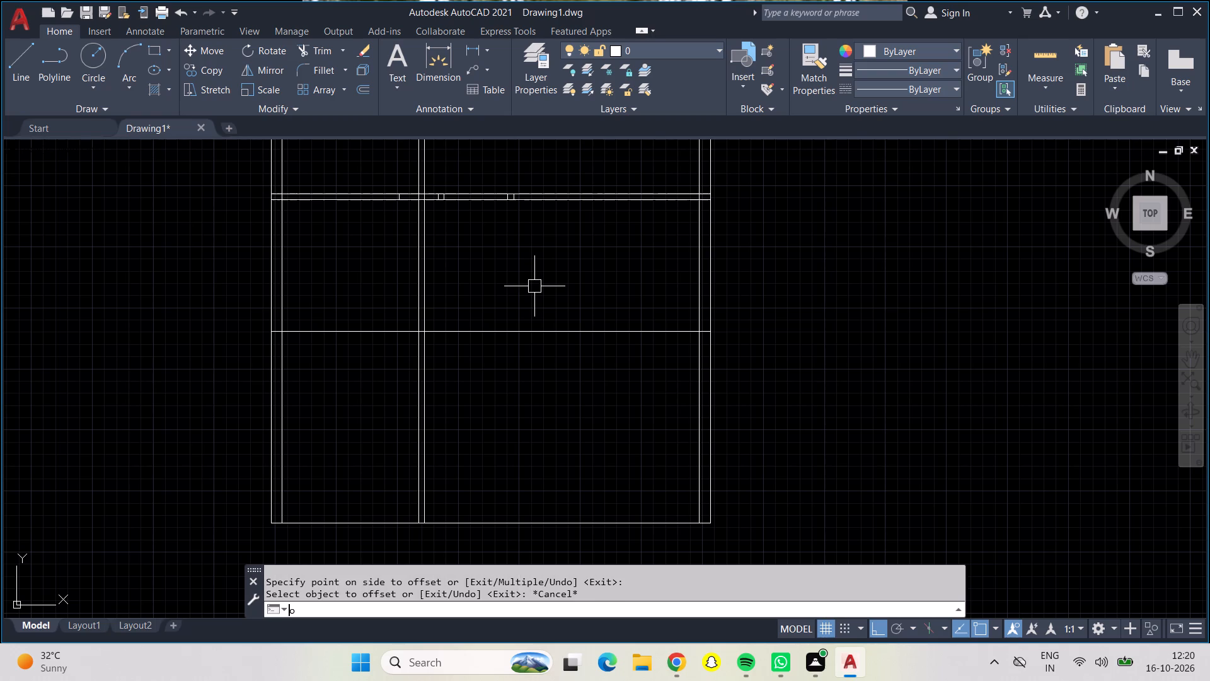
key("Return")
type("5\"")
key("Return")
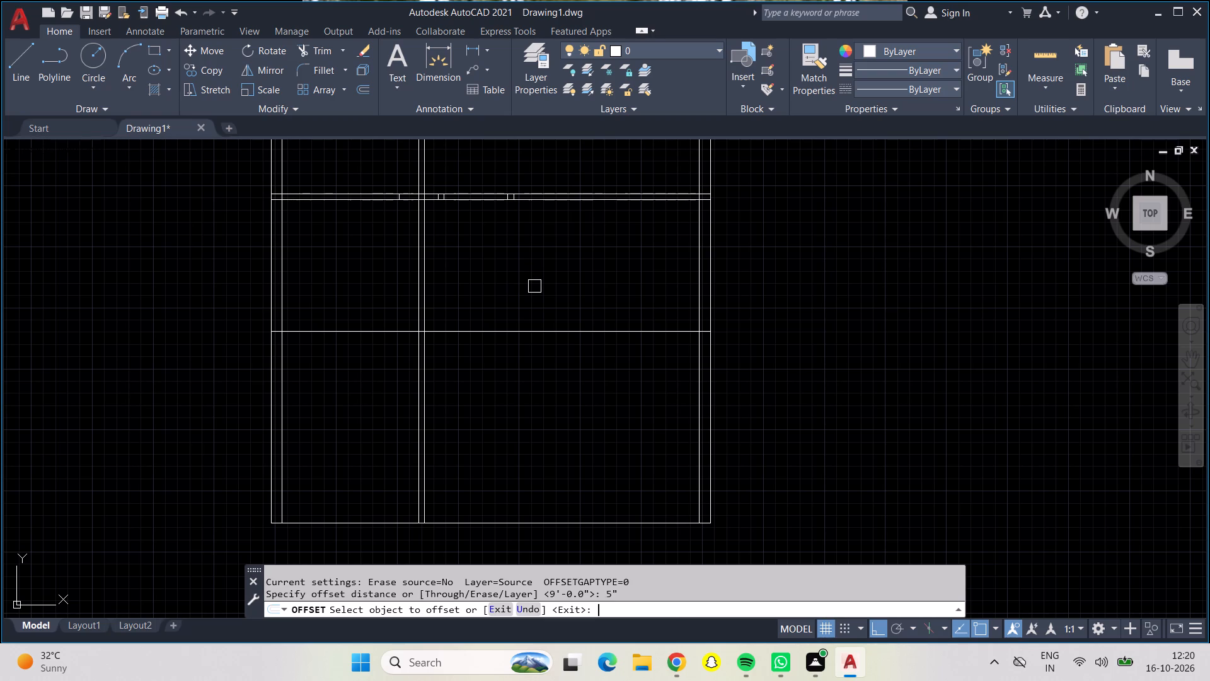
left_click(538, 327)
left_click(552, 378)
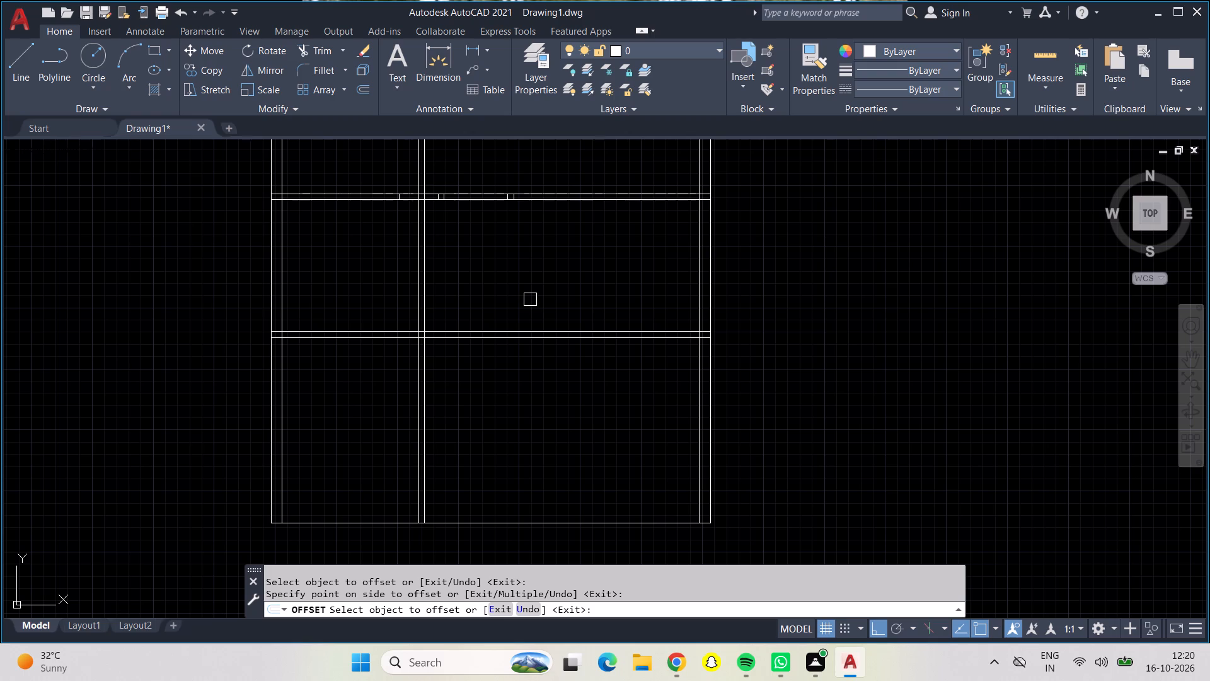
Trim away both lines of the new vertical partition above and between the upper two horizontal partitions.
middle_click_drag(561, 271, 585, 433)
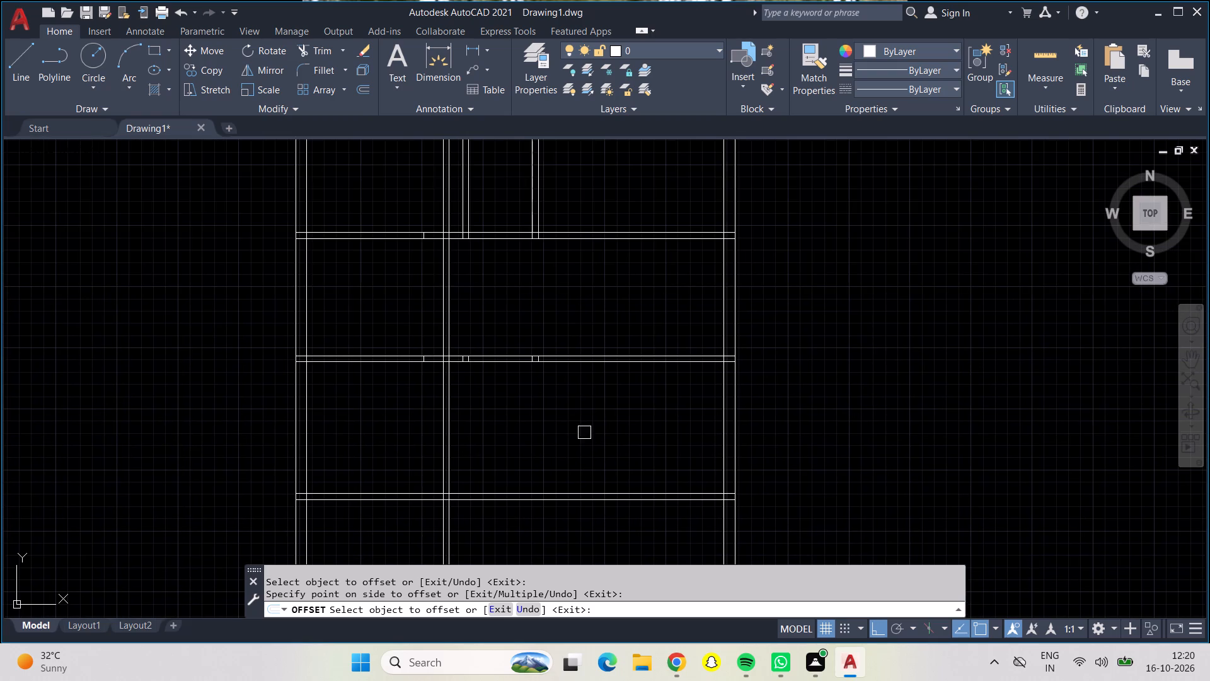
left_click(306, 52)
left_click(450, 195)
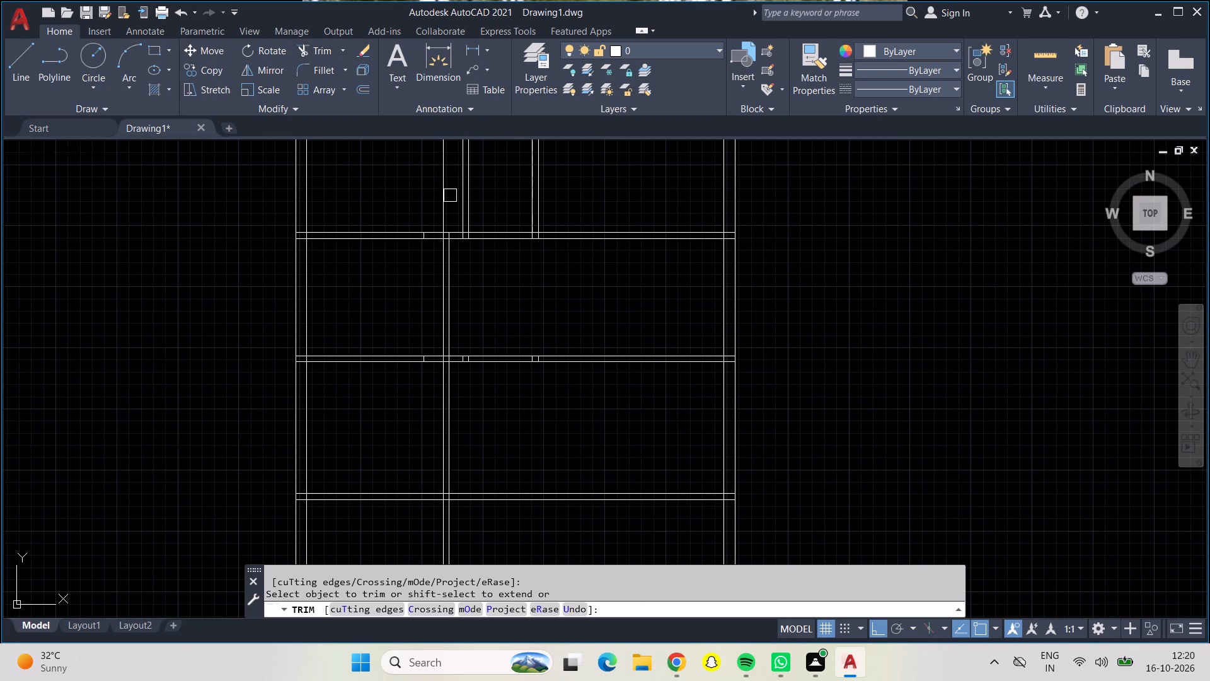
left_click(449, 195)
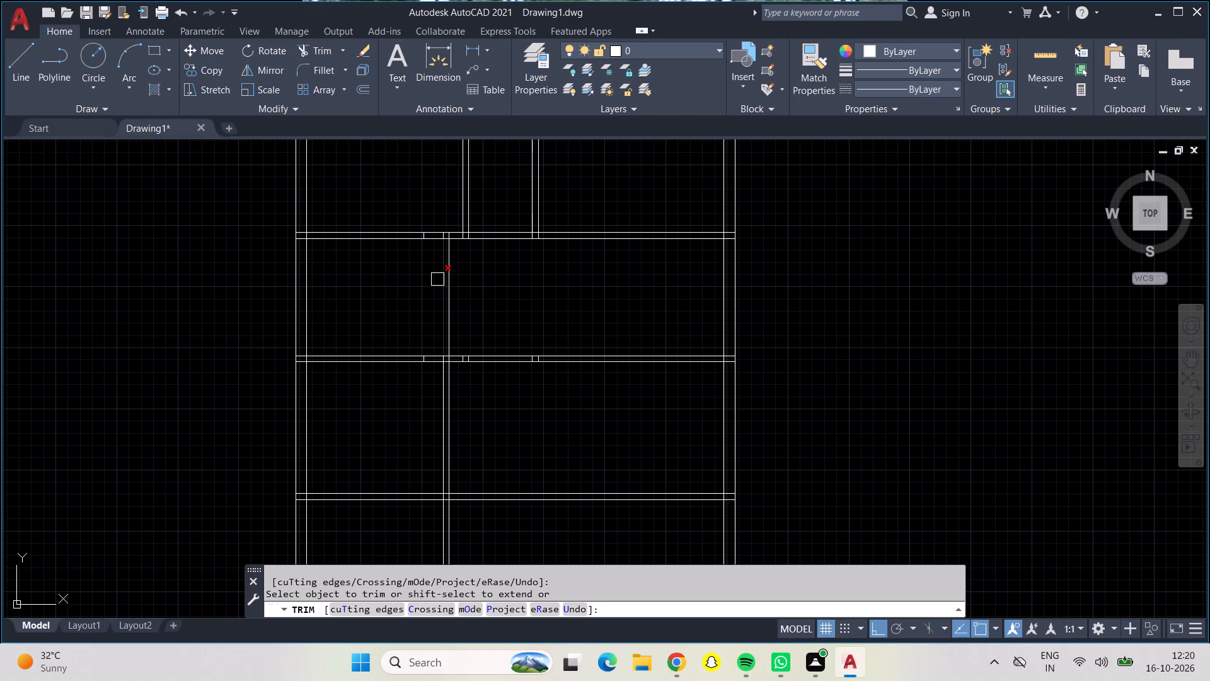
left_click_drag(449, 282, 442, 283)
left_click(442, 283)
middle_click_drag(504, 402, 458, 341)
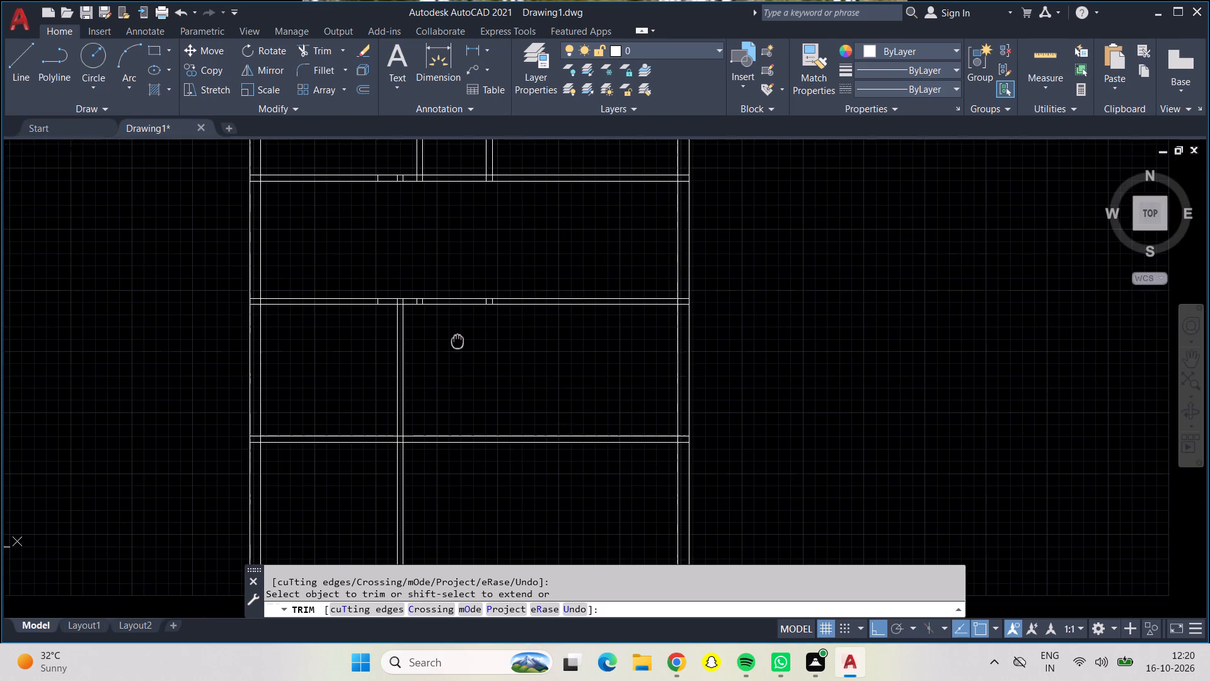
middle_click_drag(458, 341, 459, 329)
key("Escape")
Offset the right line of the lower vertical partition 6' to the right.
key("o")
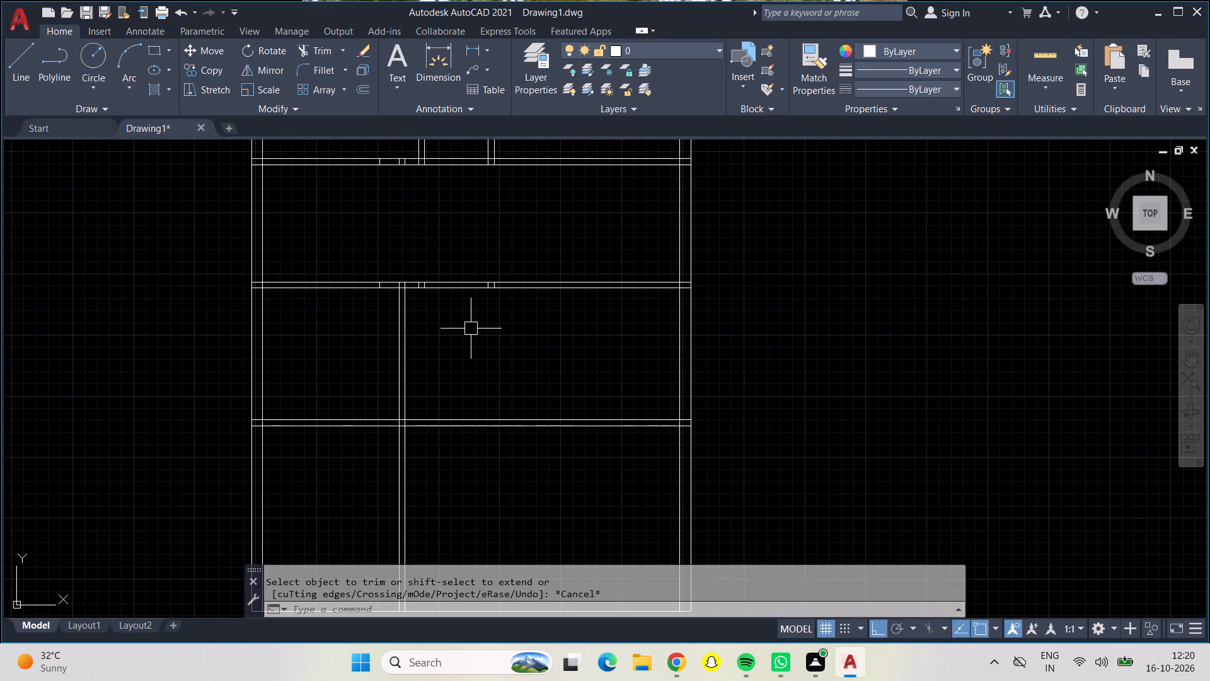
key("Return")
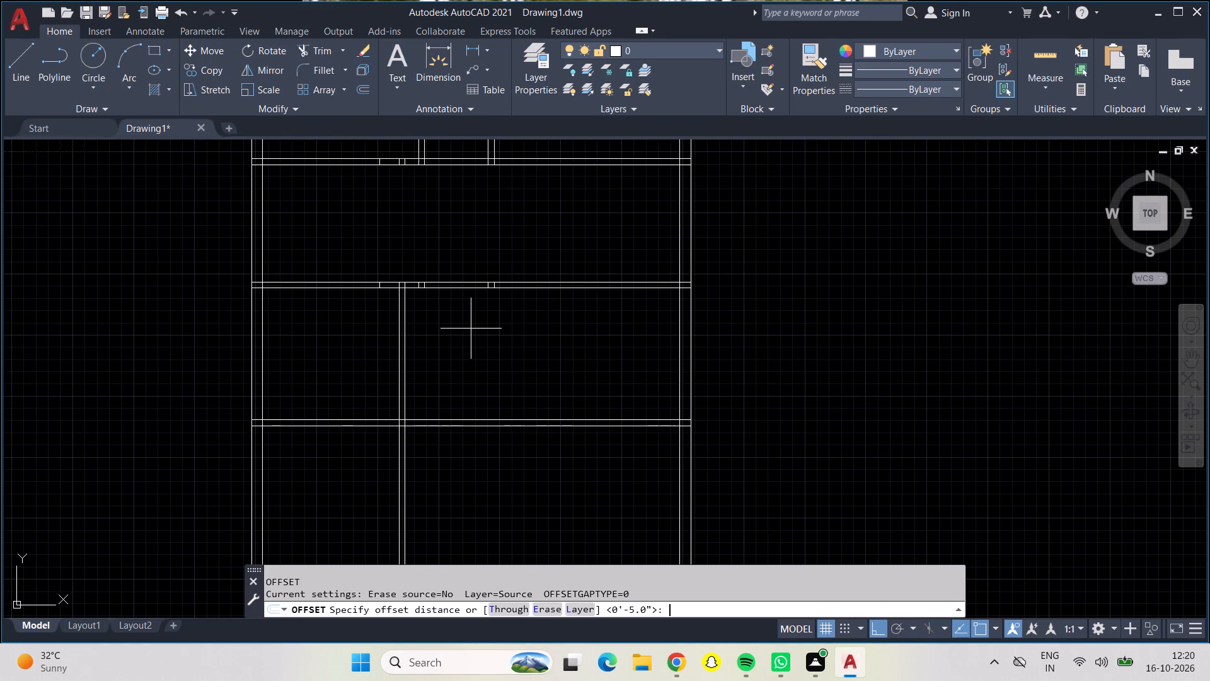
type("6'")
key("Return")
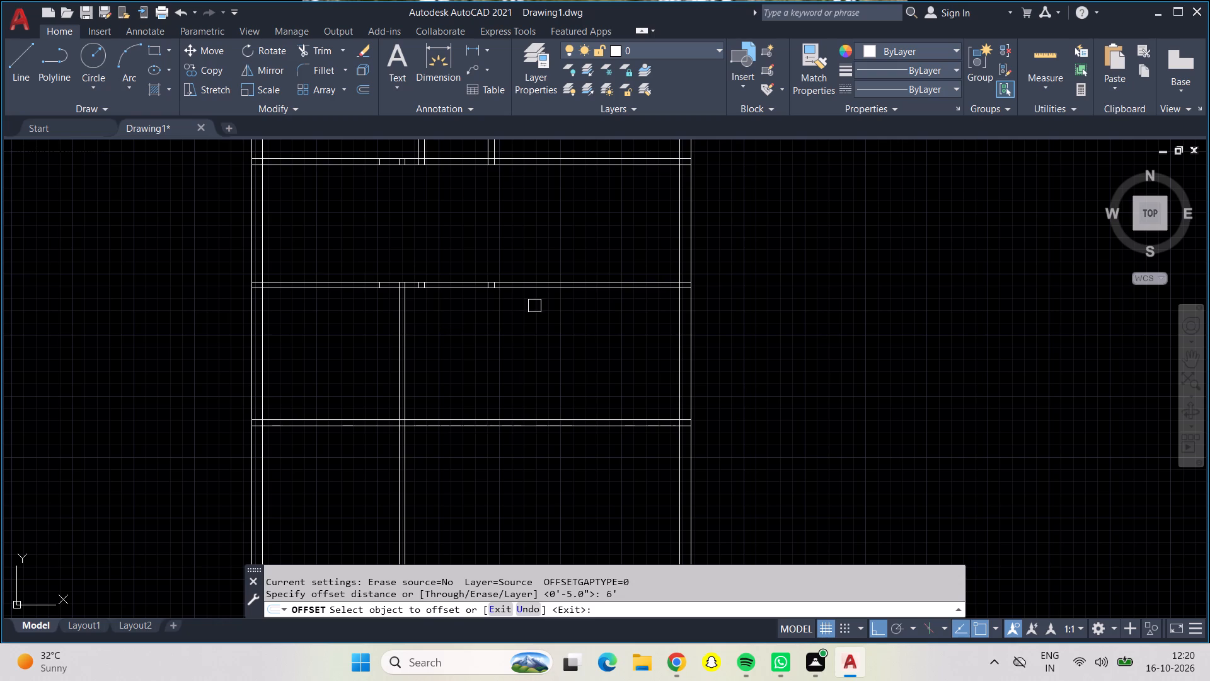
left_click(406, 339)
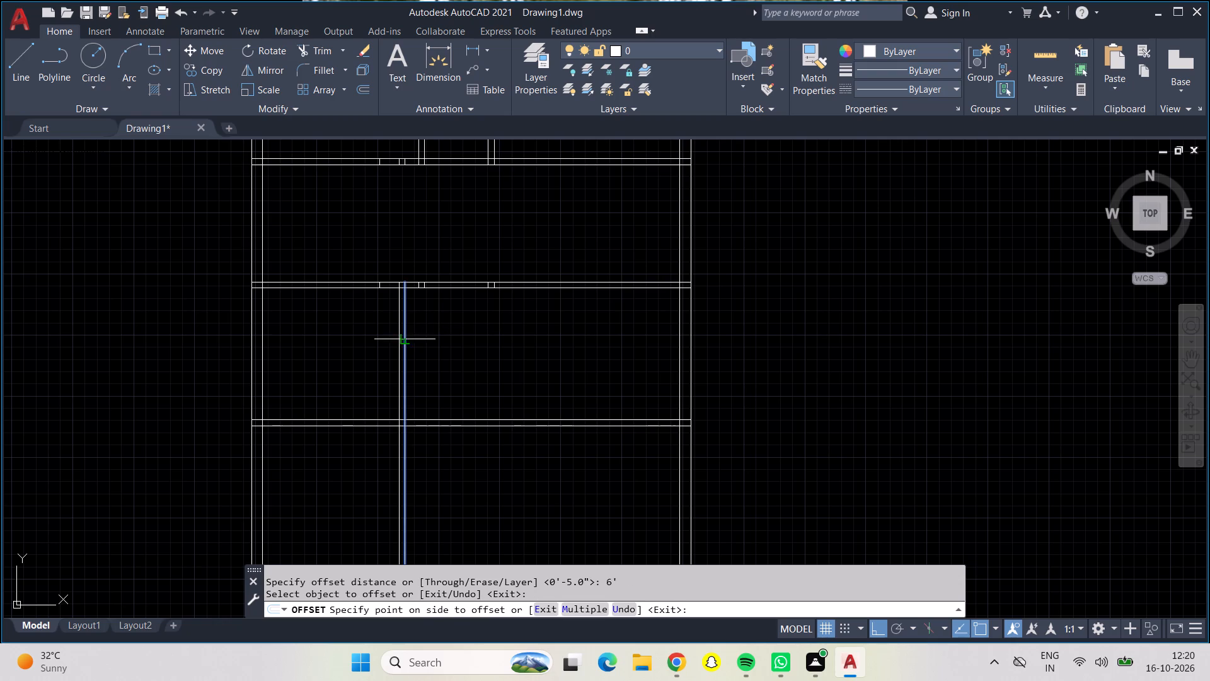
left_click(471, 364)
key("Escape")
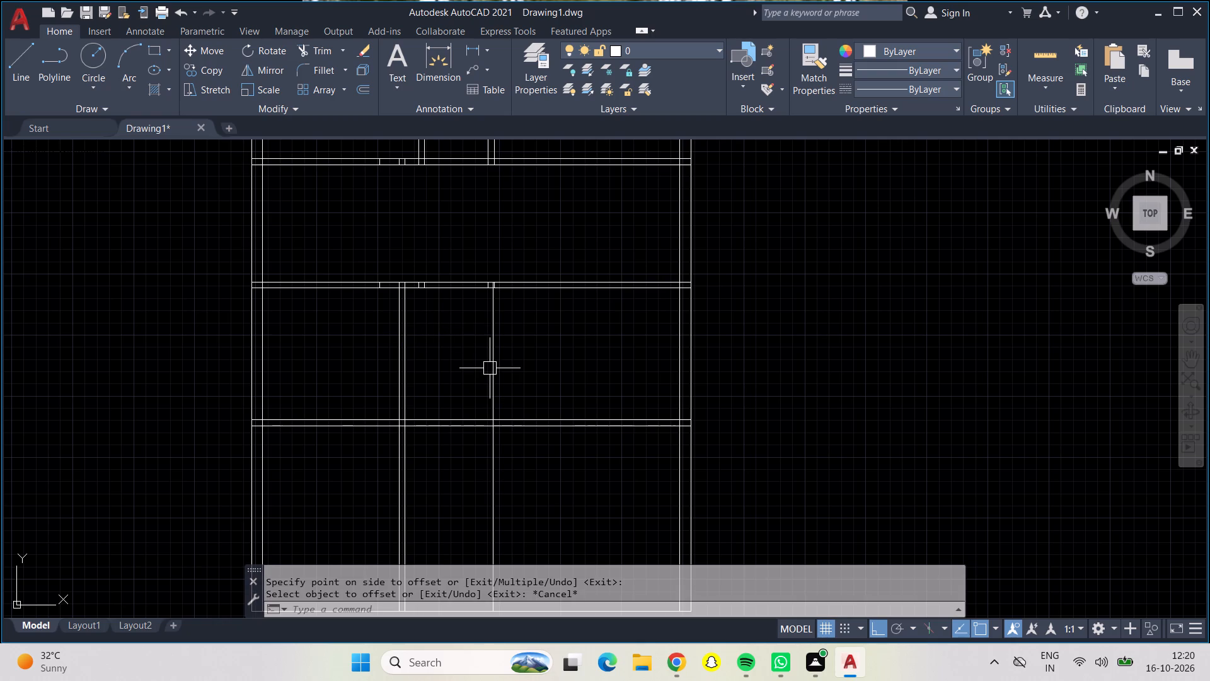
Offset the new vertical line 5" to the right to form a second lower vertical partition.
key("o")
key("Return")
key("6")
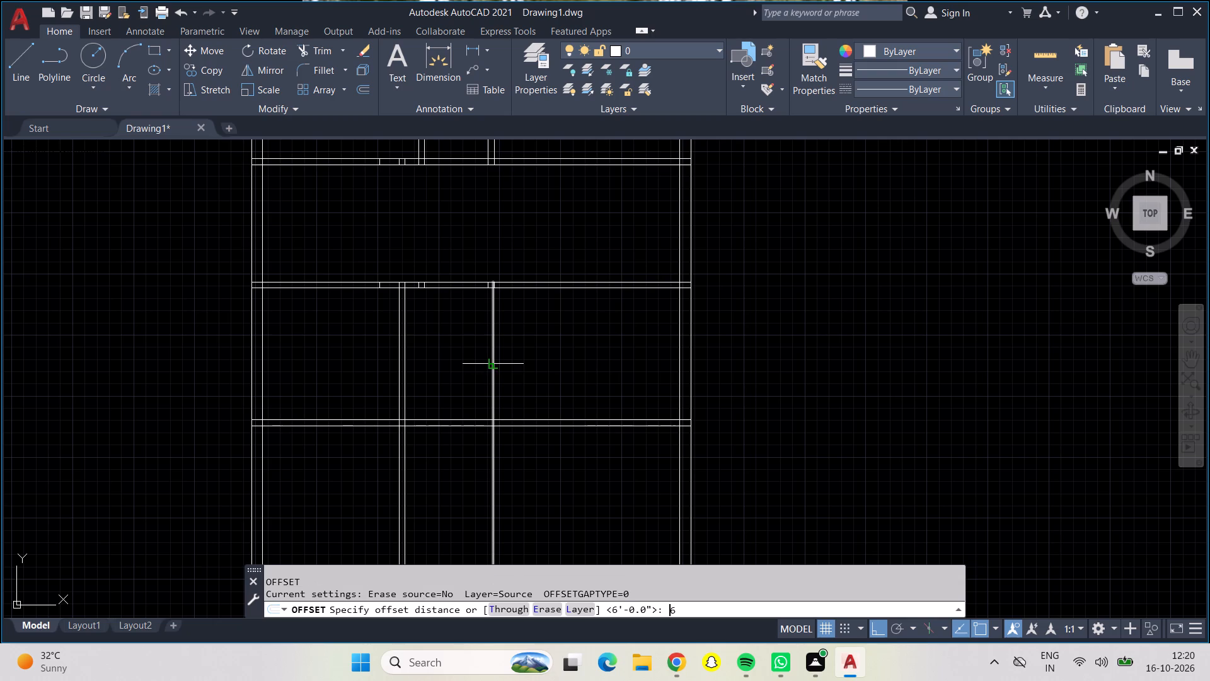
key("BackSpace")
type("5\"")
key("Return")
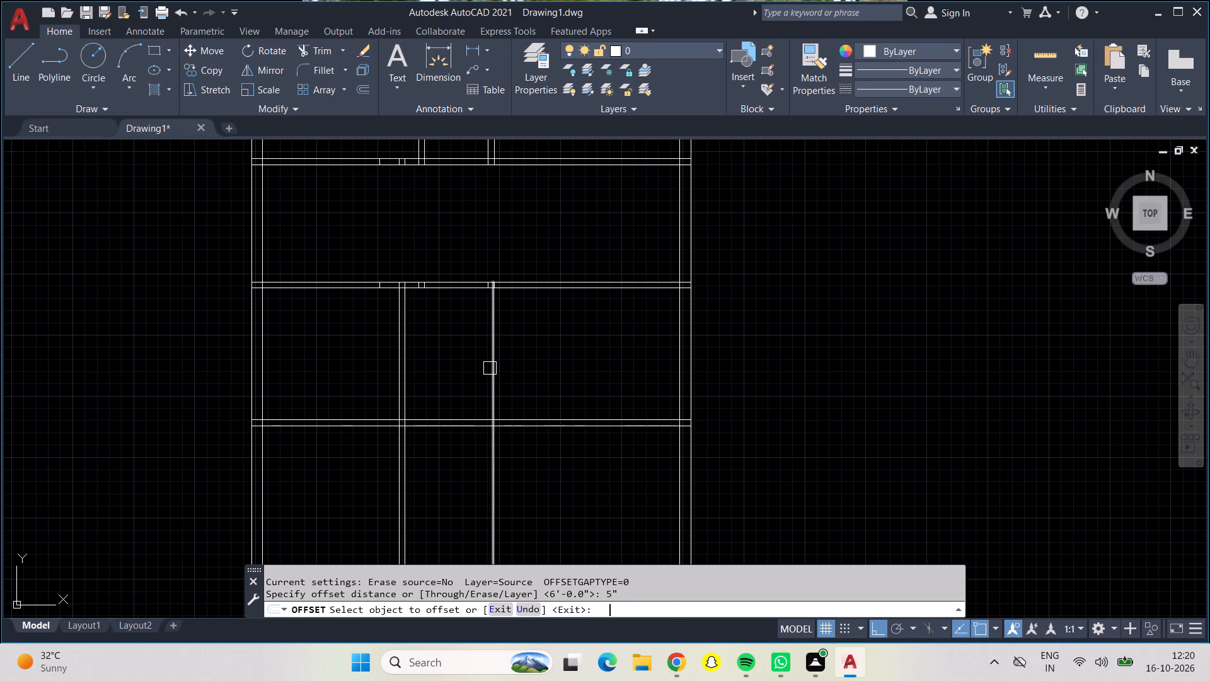
left_click(490, 368)
left_click(492, 379)
left_click(524, 386)
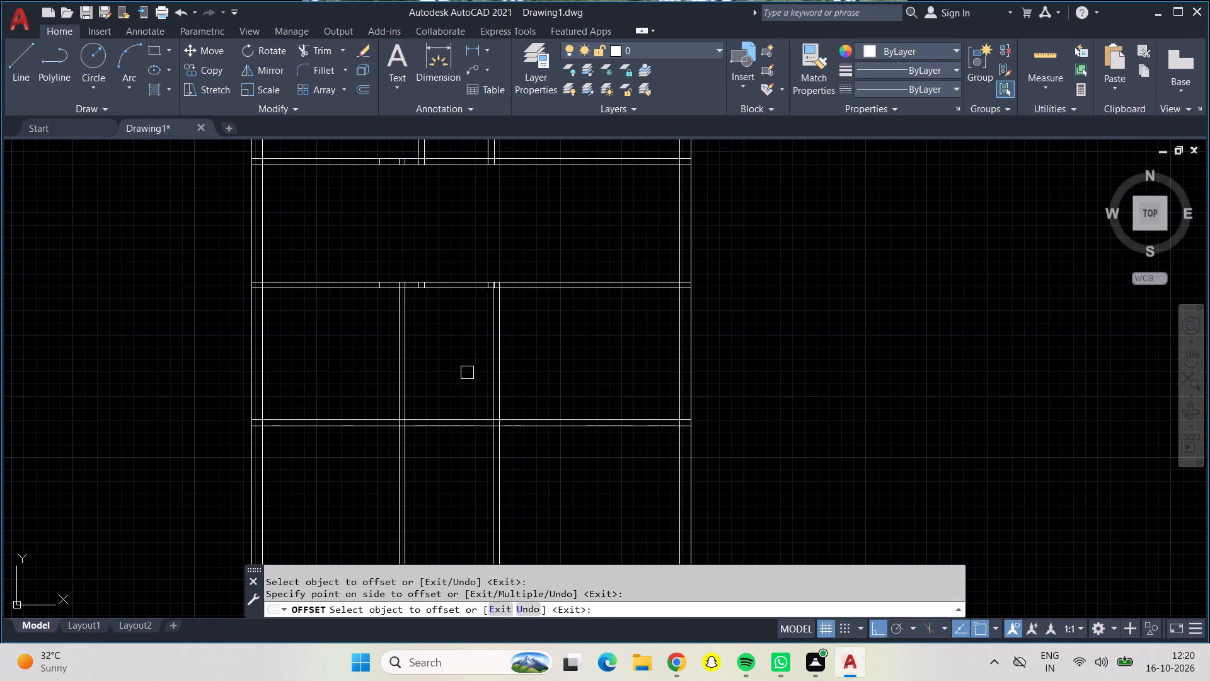
middle_click_drag(467, 373, 470, 311)
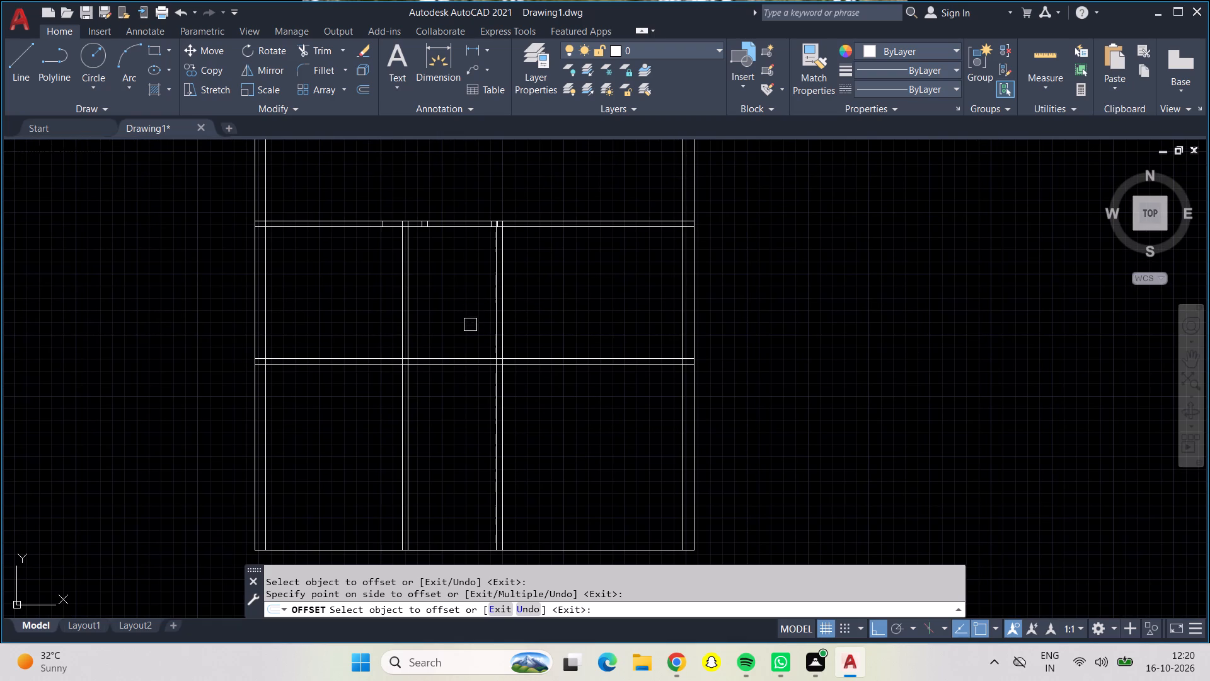
middle_click_drag(461, 289, 460, 329)
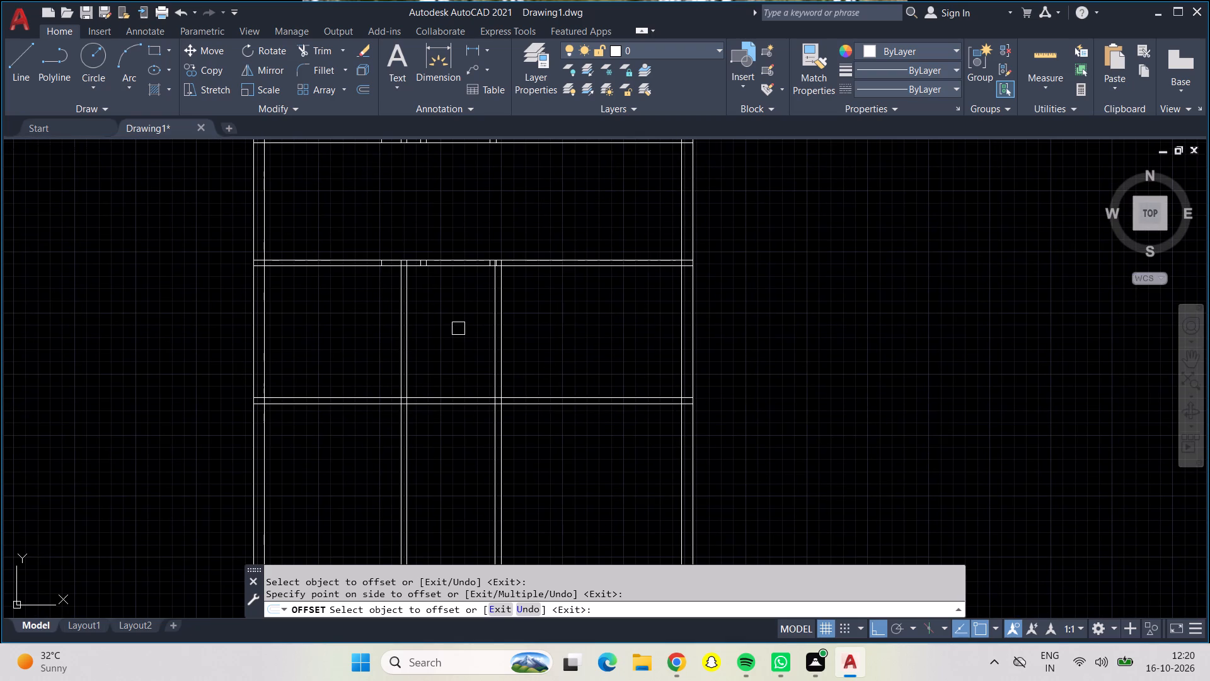
key("Escape")
Offset the bottom line of the second horizontal partition 6'4" downward.
key("o")
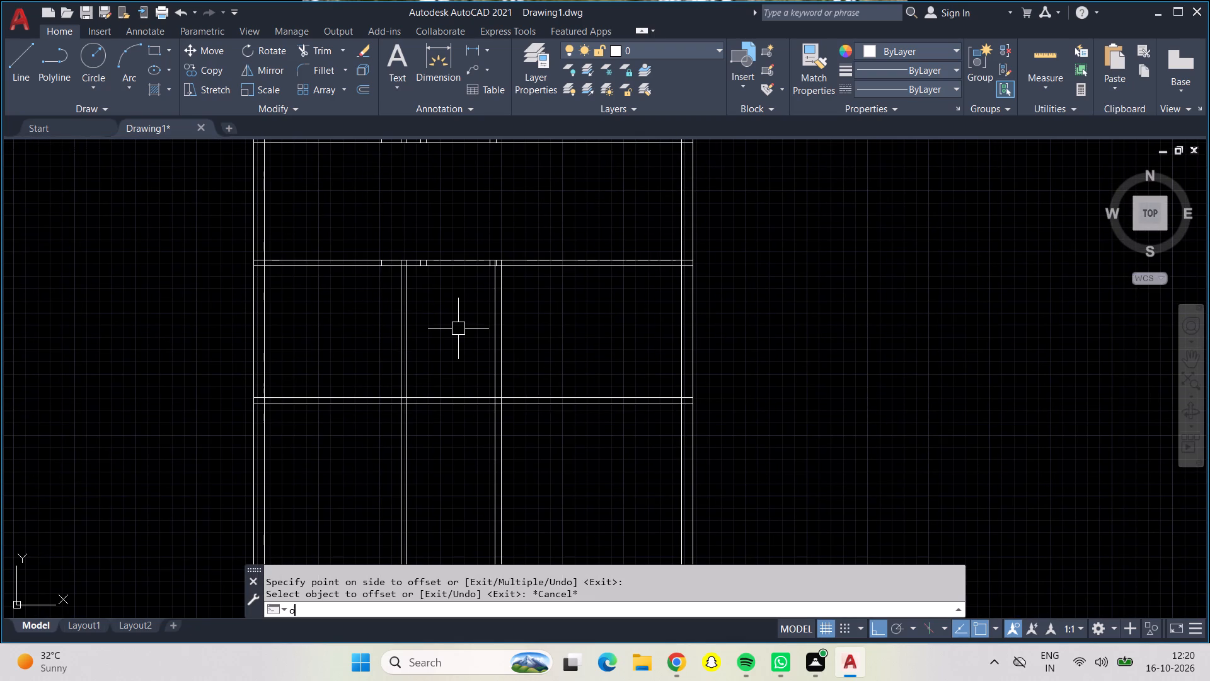
key("Return")
type("6'4\"")
key("Return")
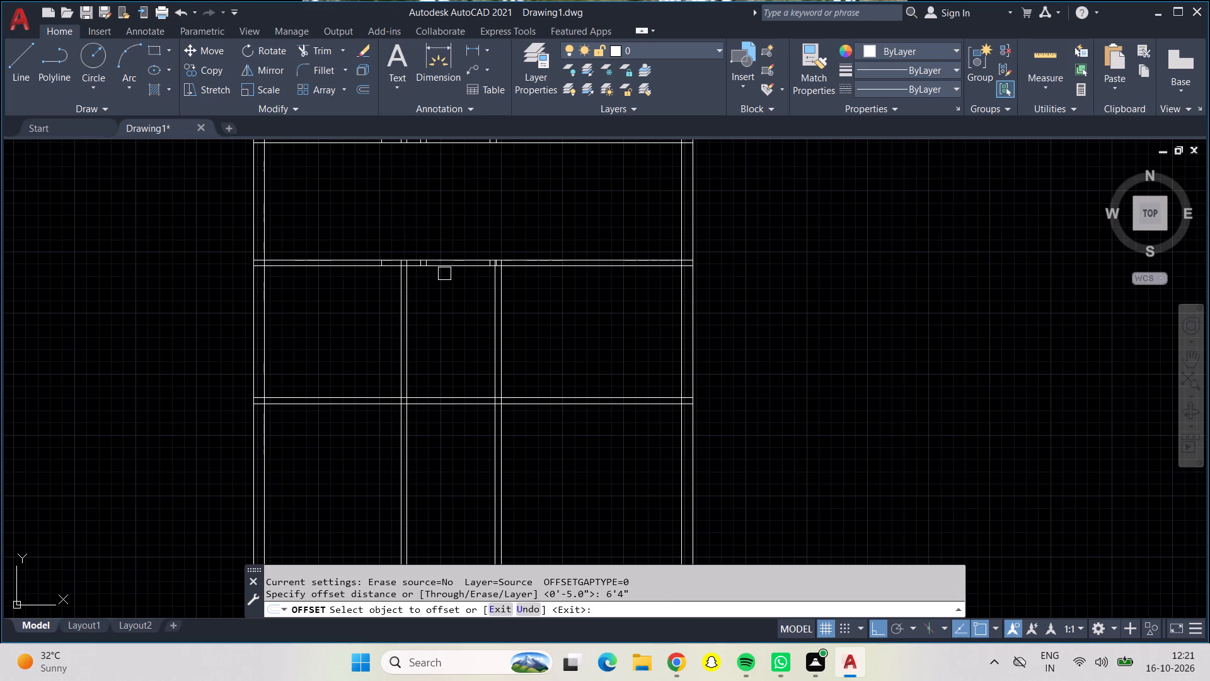
left_click(442, 269)
left_click(443, 303)
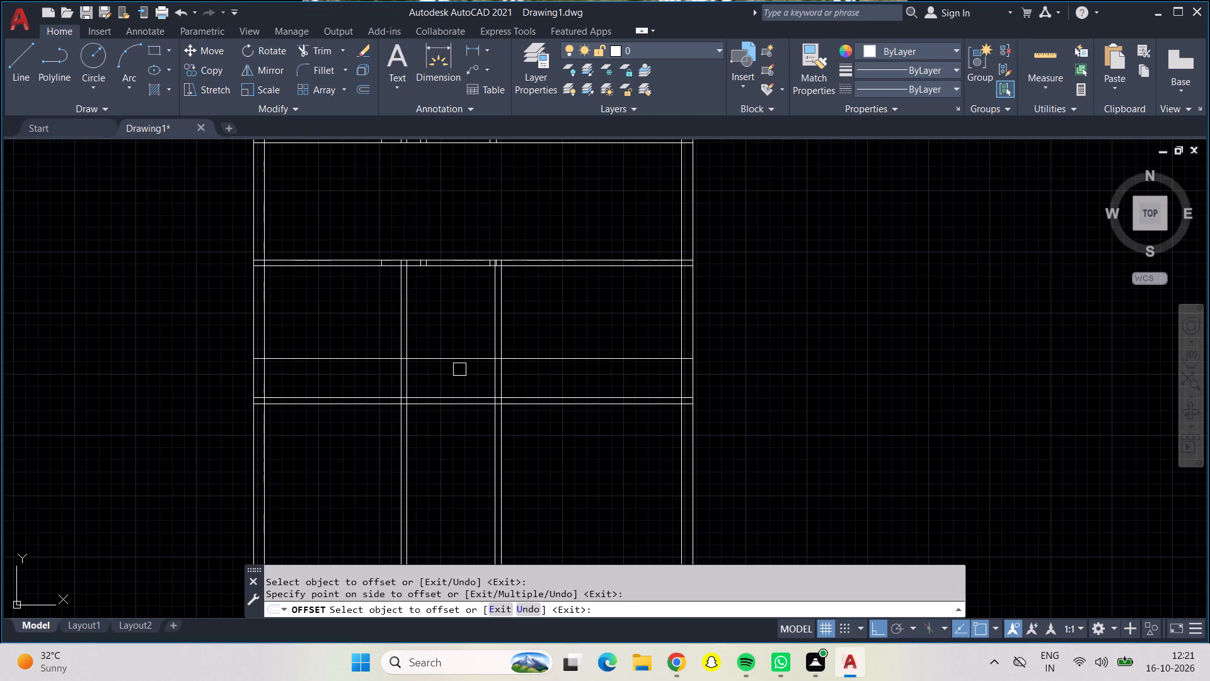
key("Escape")
Offset the new horizontal line 5" downward to form a partition between the second and third horizontal partitions.
key("o")
key("Return")
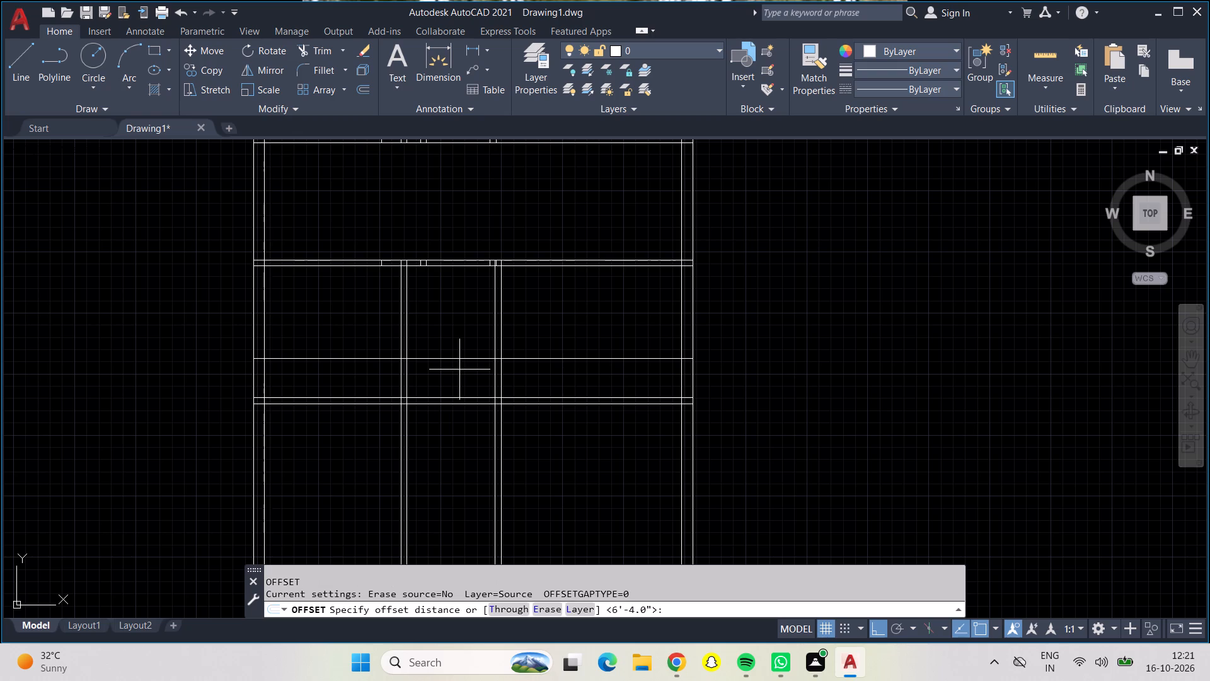
type("5\"")
key("Return")
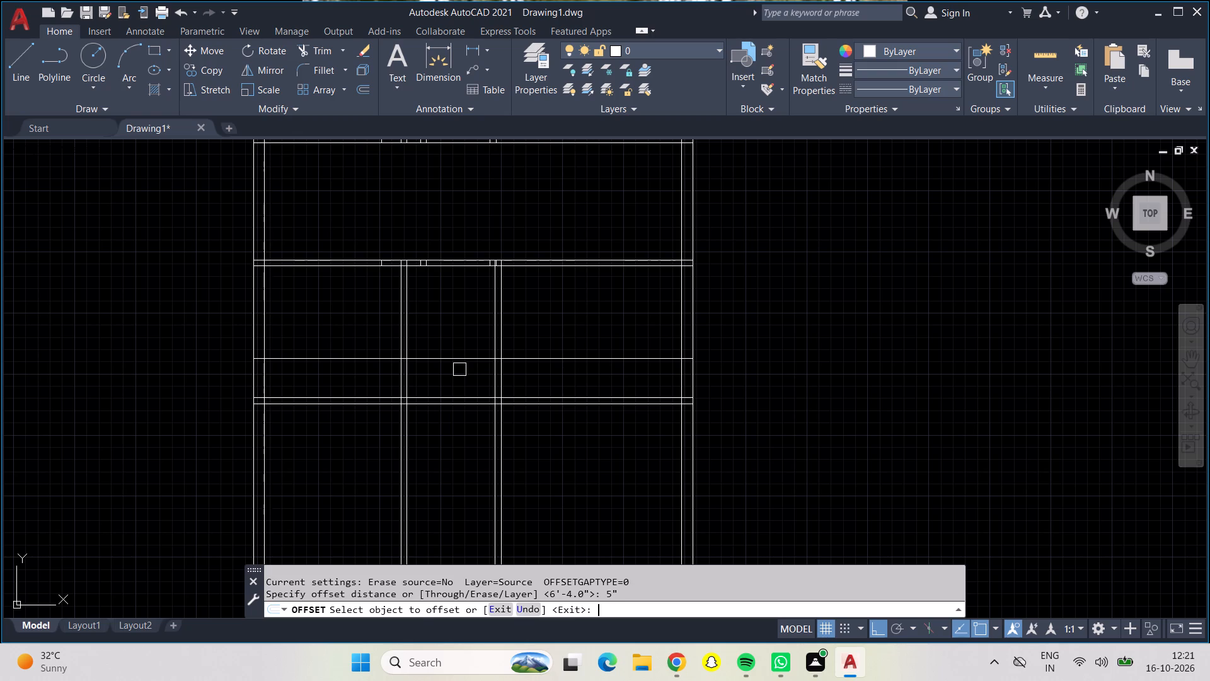
left_click(463, 360)
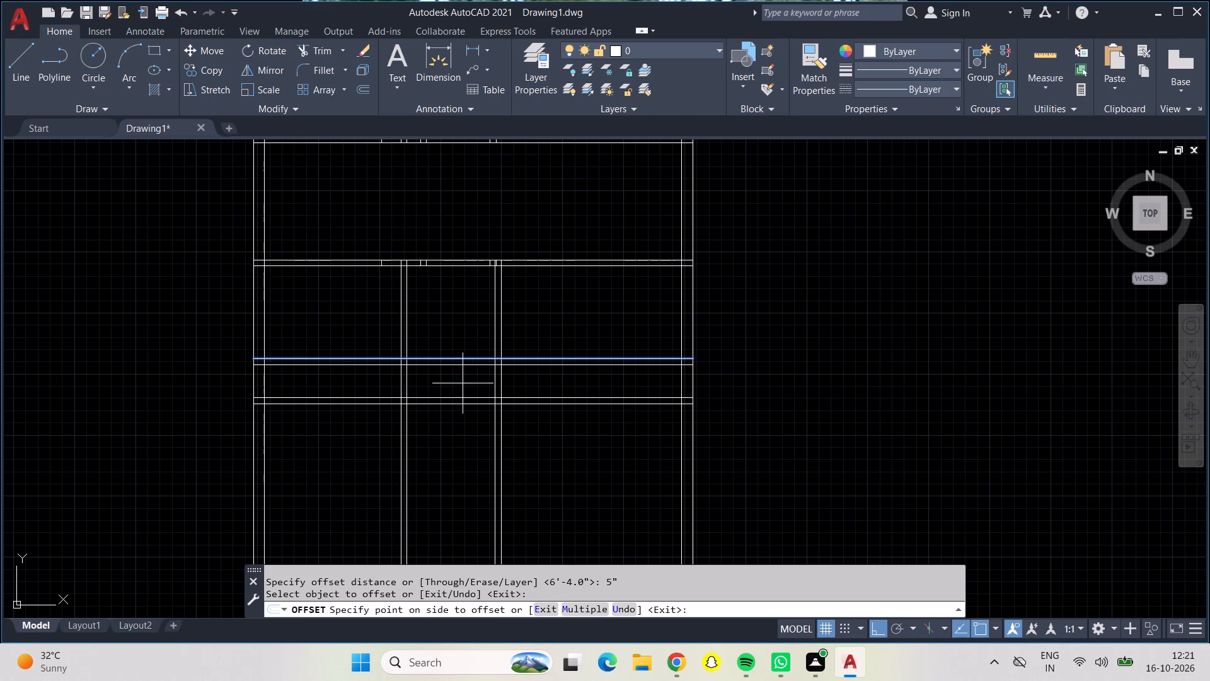
left_click(463, 383)
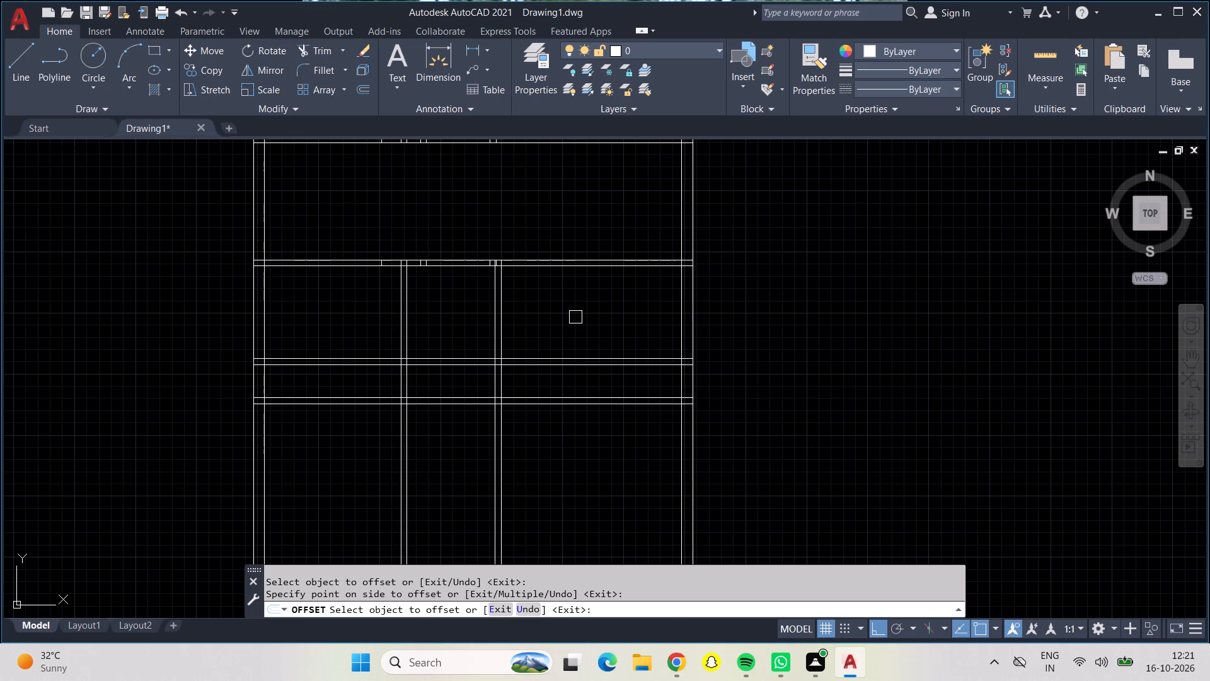
scroll(572, 317, "down", 1)
middle_click_drag(573, 318, 517, 324)
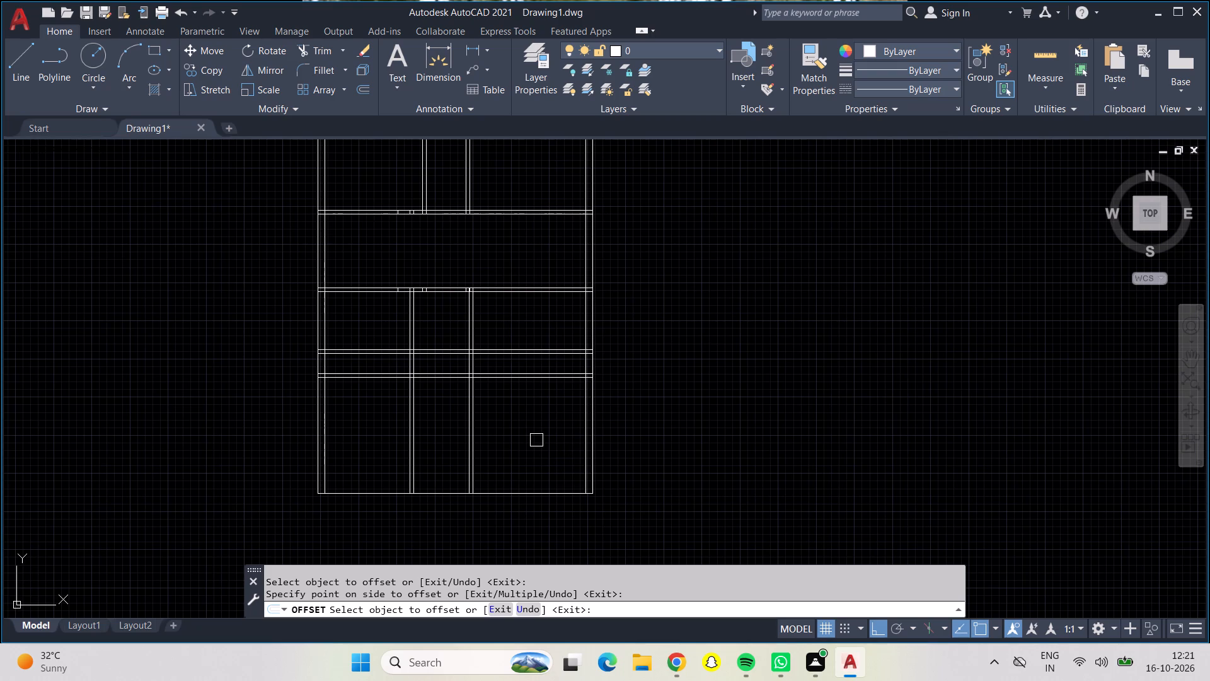
key("Escape")
Offset the bottom outer line of the plan 10' upward.
key("o")
key("Return")
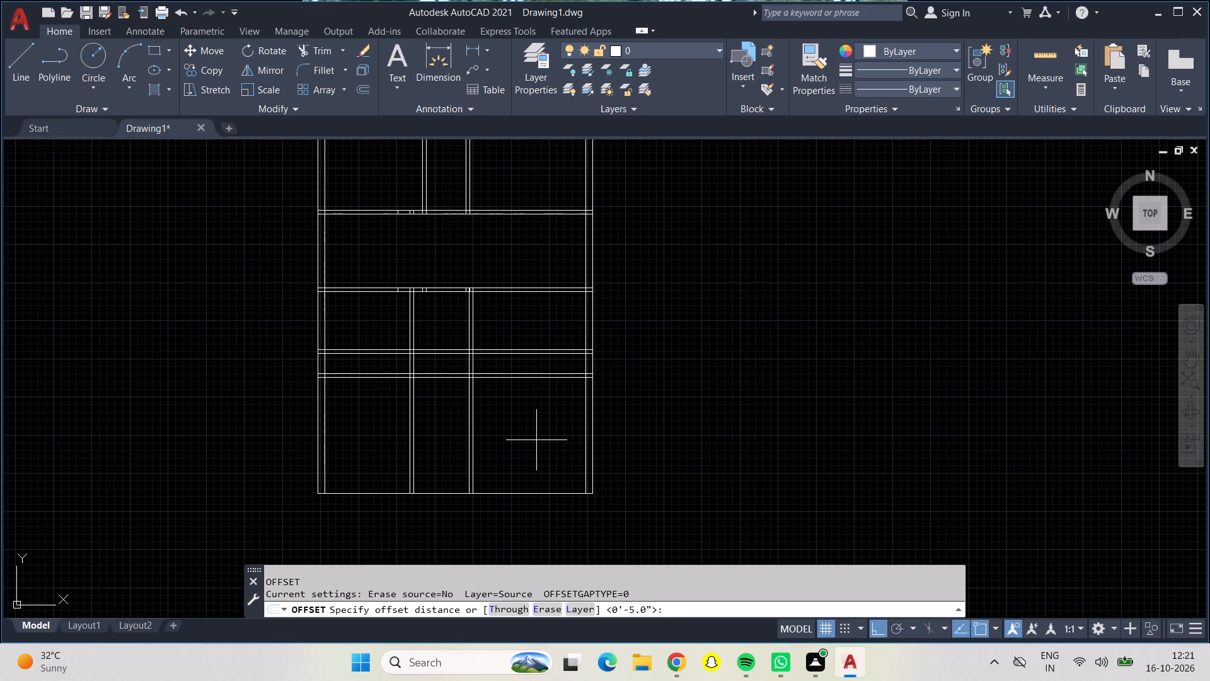
key("9")
key("BackSpace")
type("10'")
key("Return")
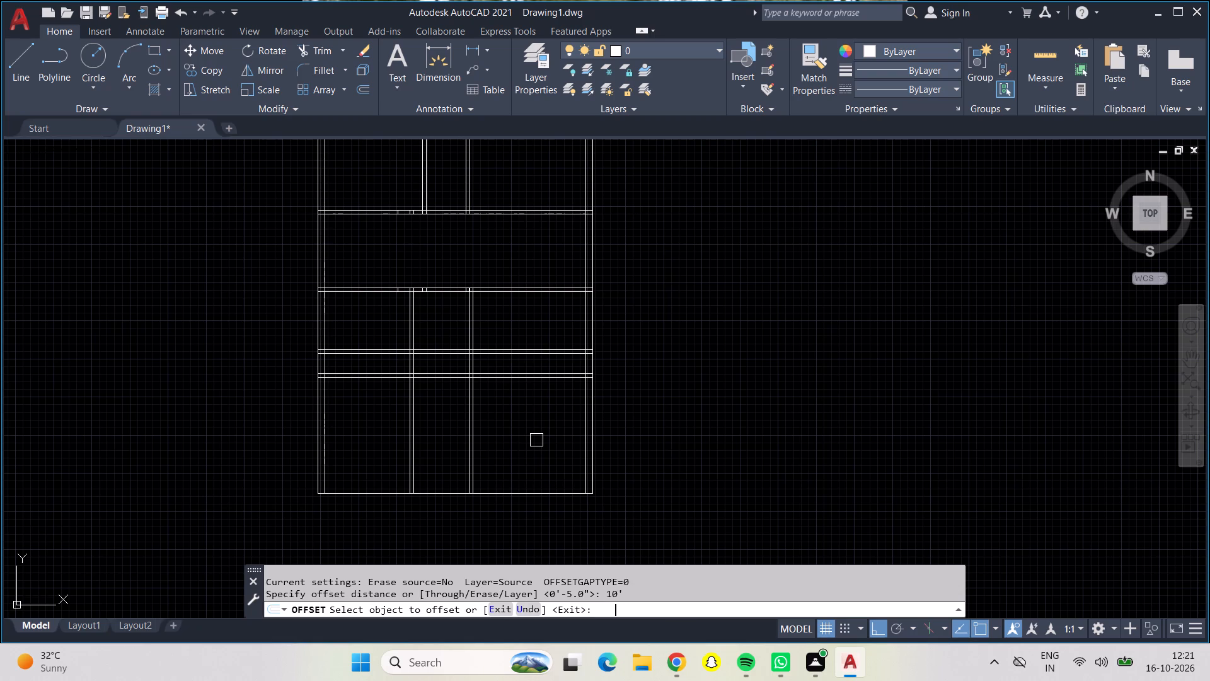
left_click(531, 490)
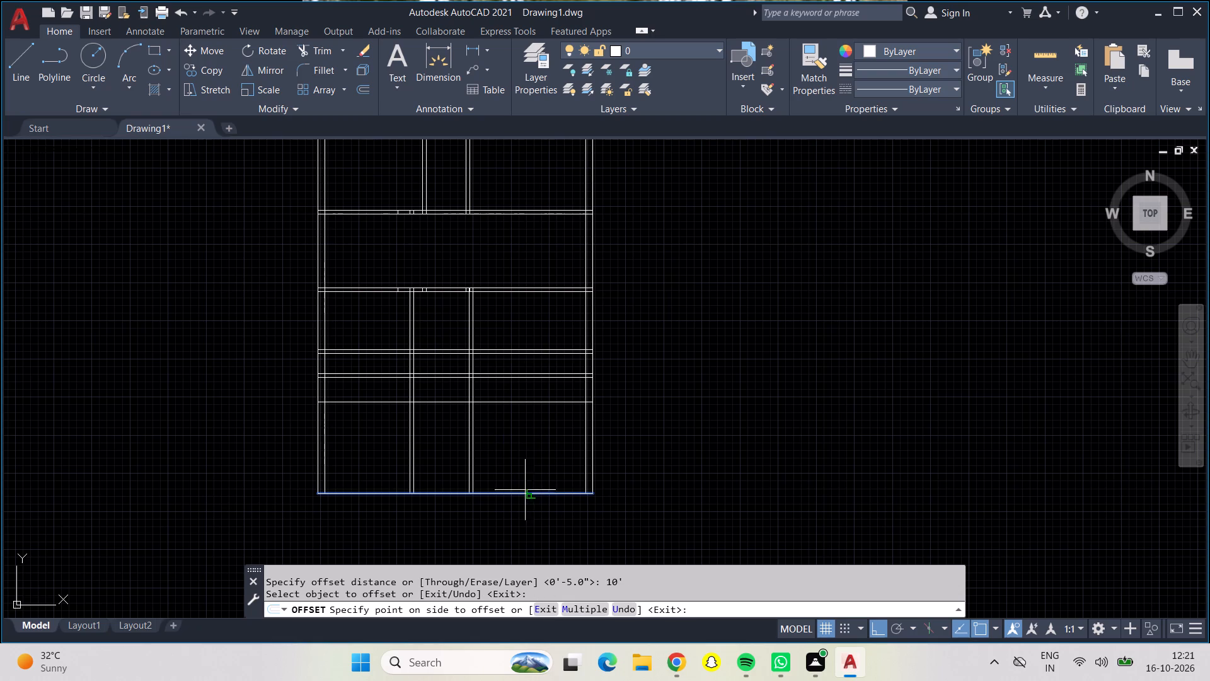
left_click(529, 412)
key("Escape")
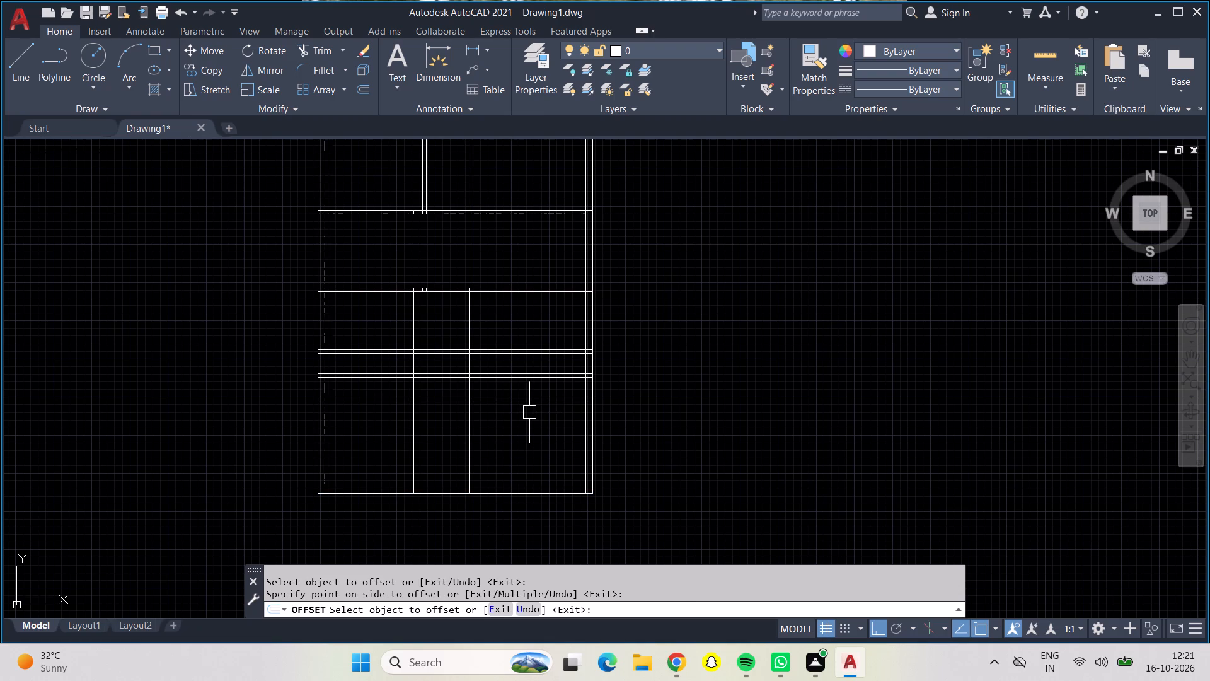
Offset the new horizontal line above the bottom wall 5" upward to form the lowest horizontal partition.
key("o")
key("Return")
key("9")
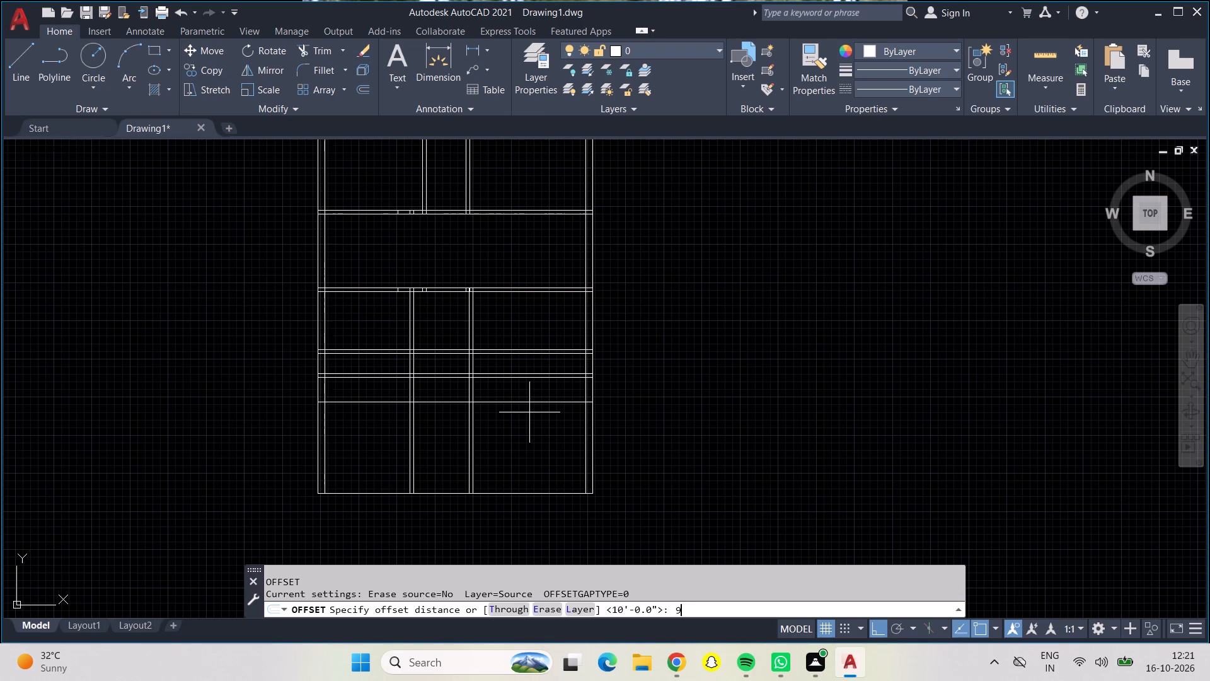
key("BackSpace")
type("5\"")
key("Return")
scroll(526, 412, "up", 1)
scroll(522, 411, "down", 1)
scroll(518, 410, "up", 1)
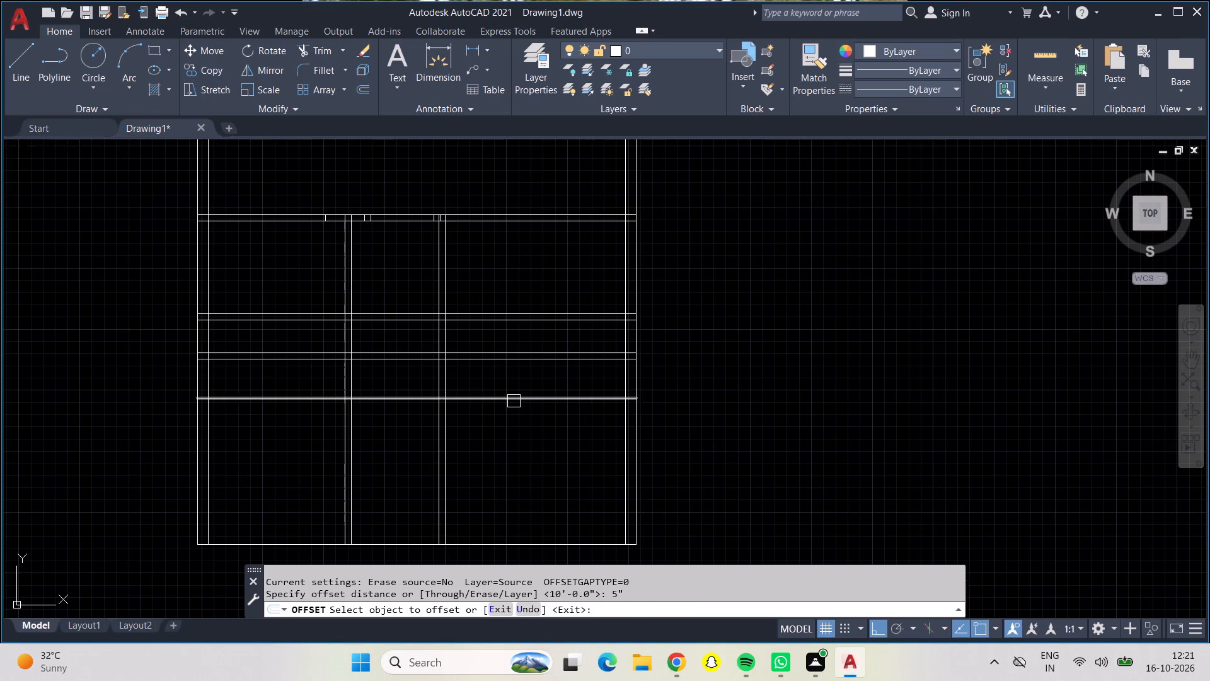
left_click(514, 401)
left_click(514, 390)
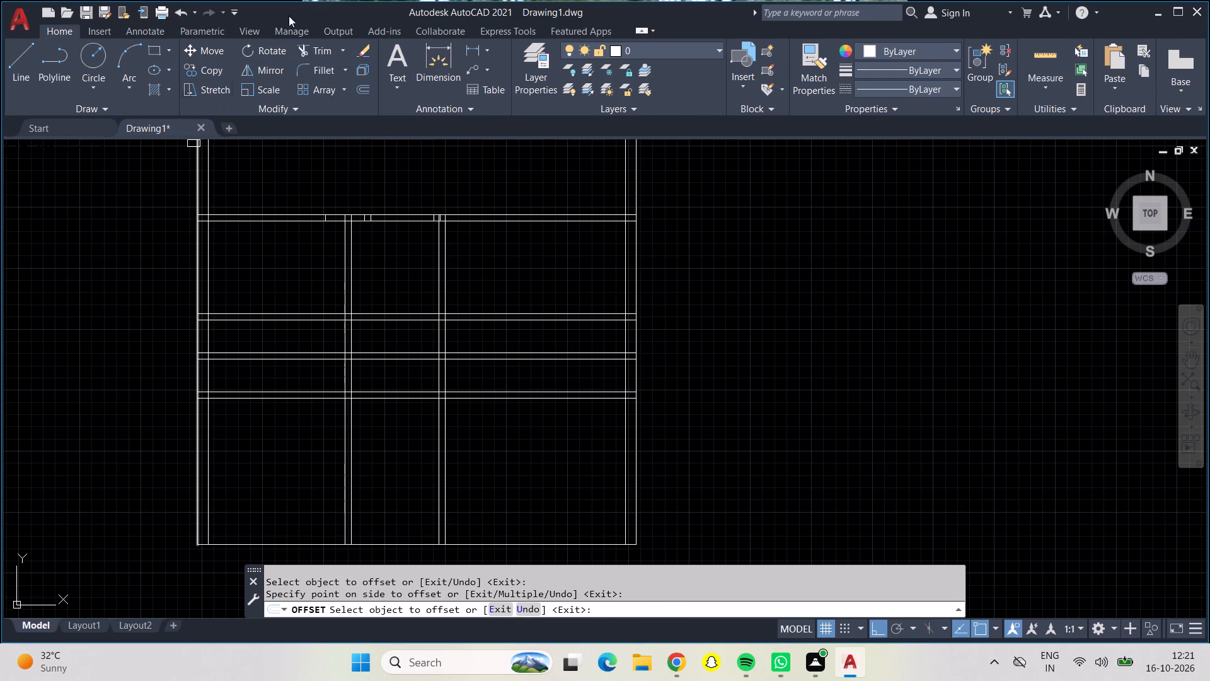
Trim the 6'4" offset partition outside the two lower vertical partitions, and the partition below it to the right of them.
left_click(316, 47)
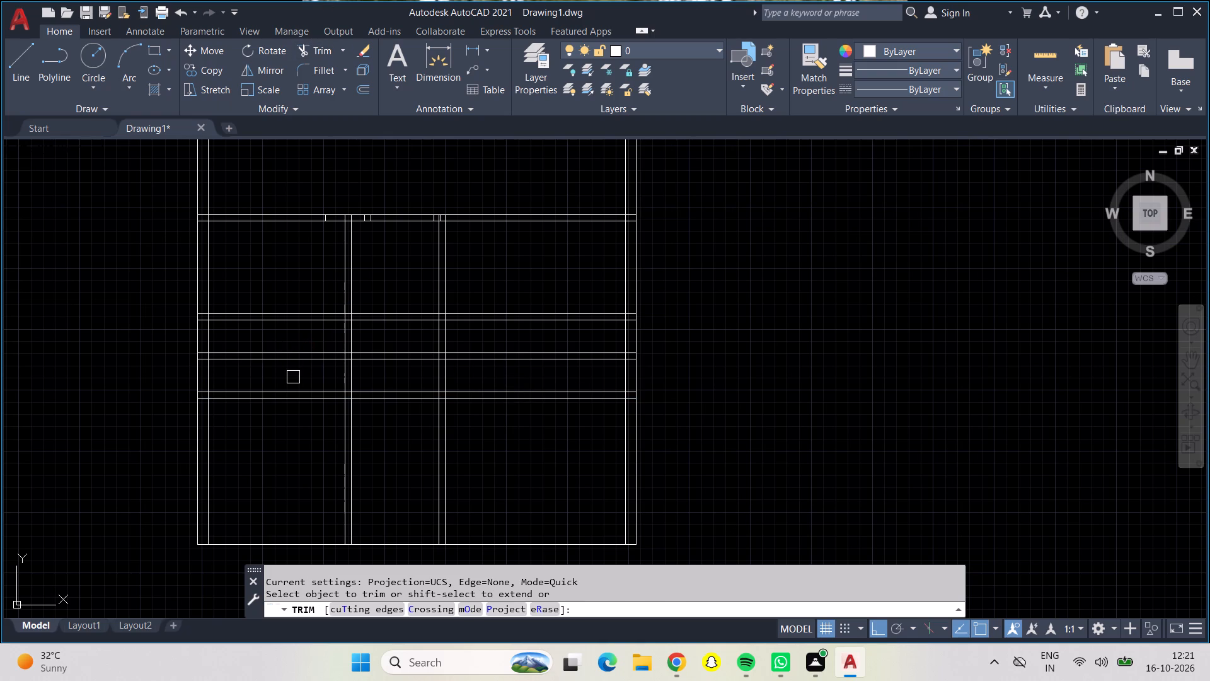
triple_click(291, 317)
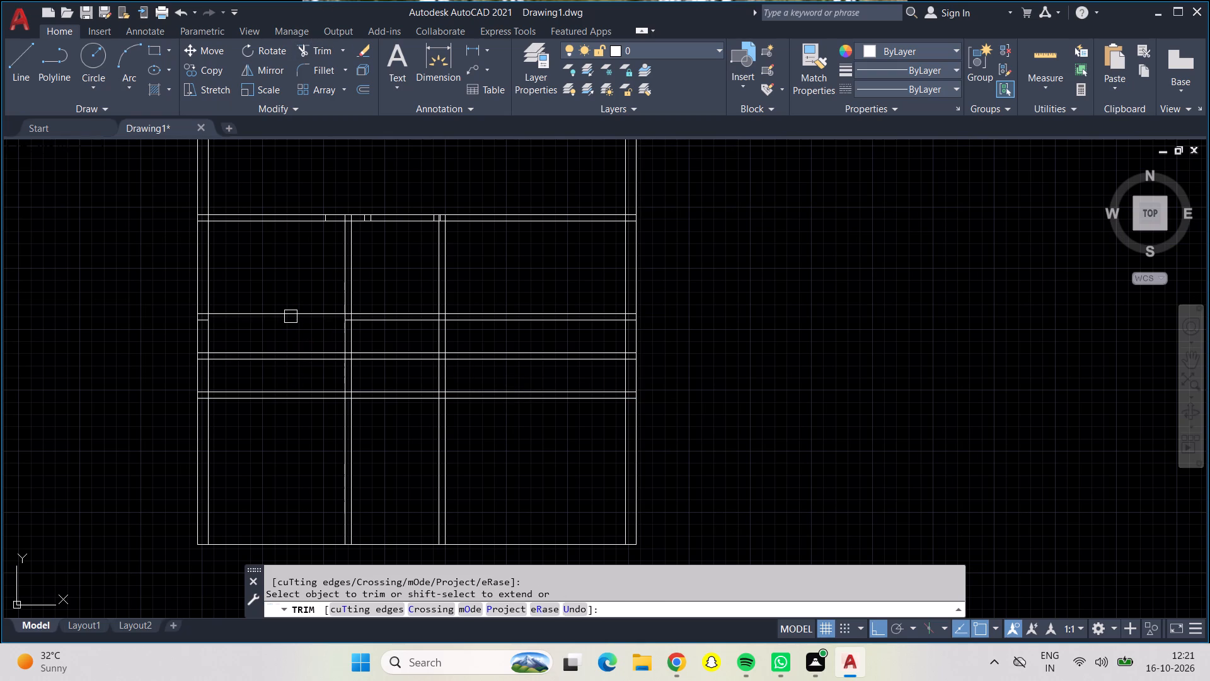
left_click(462, 315)
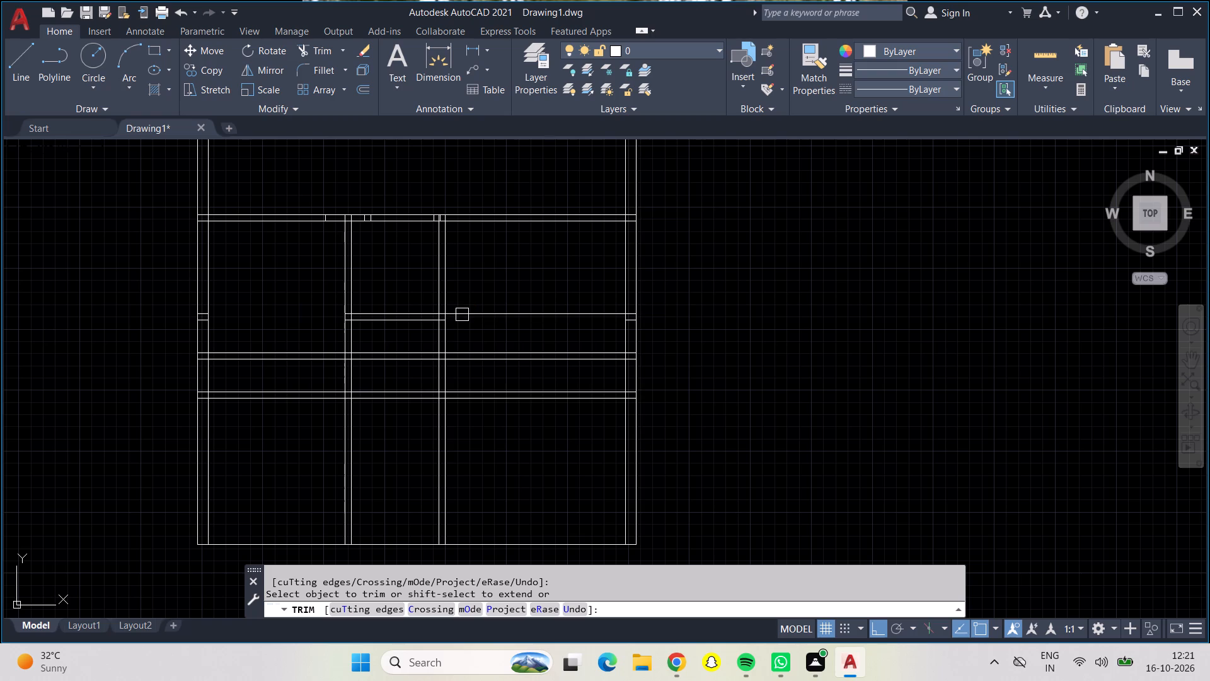
left_click(464, 315)
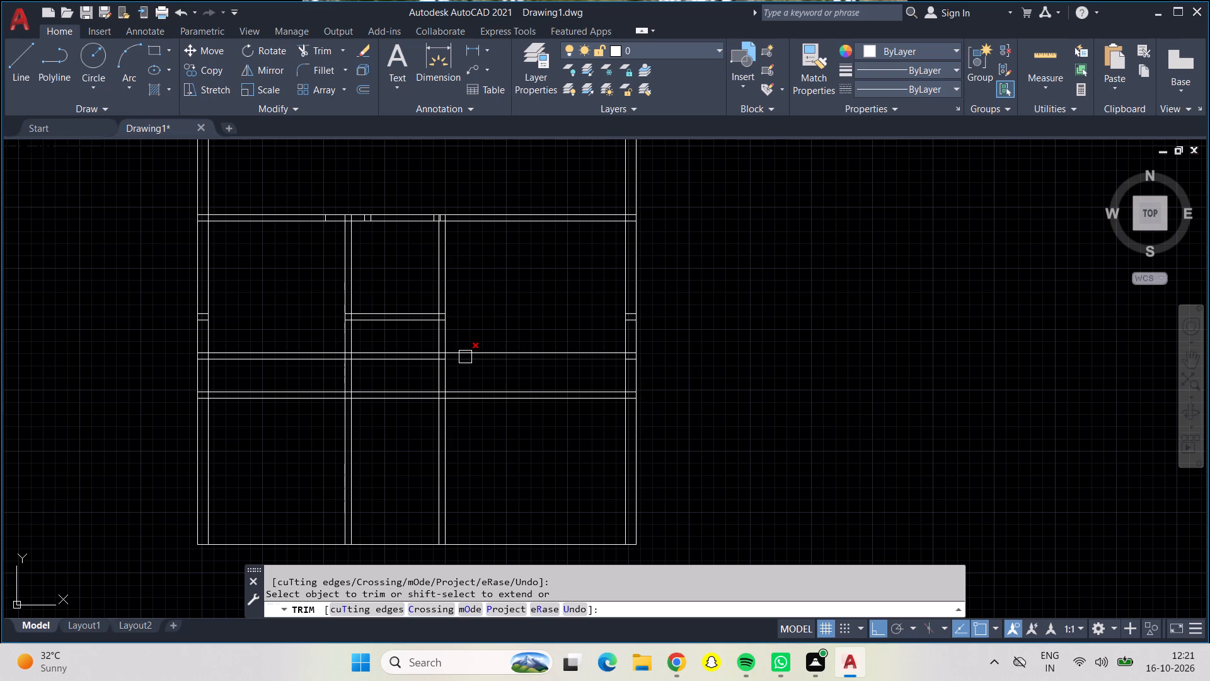
triple_click(469, 353)
left_click(469, 353)
Trim the lowest horizontal partition left of the right vertical partition, and the left vertical partition below it.
left_click(391, 378)
left_click(395, 416)
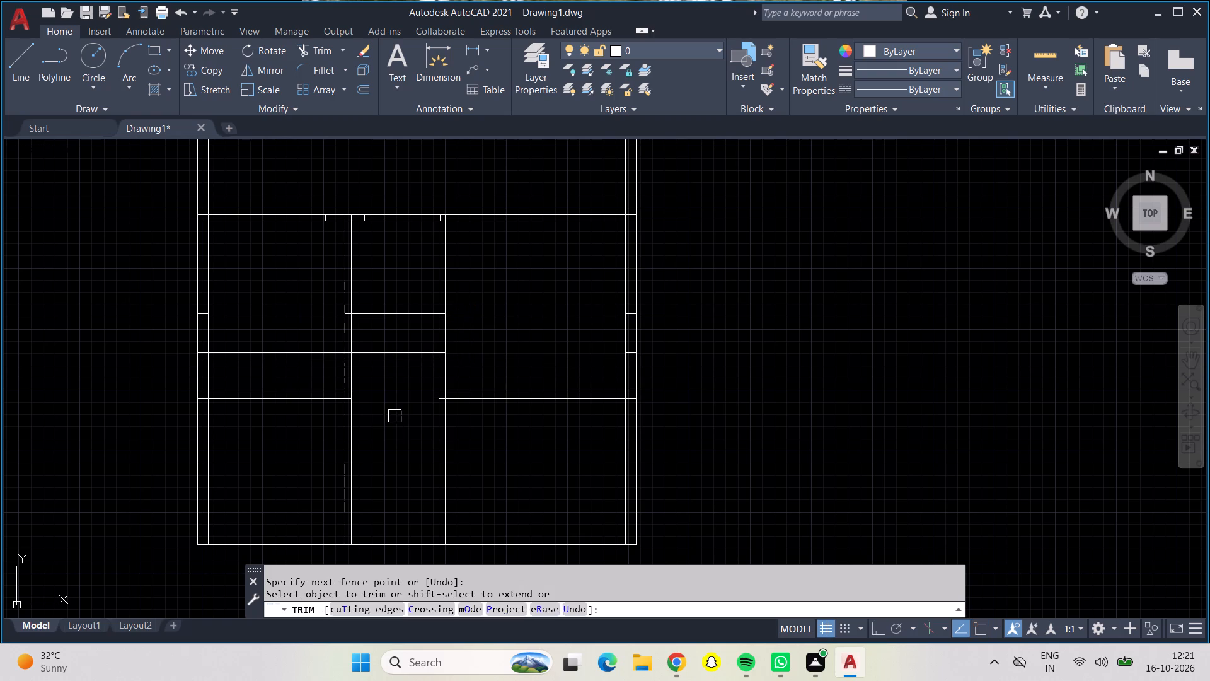
left_click(367, 414)
left_click(308, 405)
left_click_drag(299, 375, 325, 426)
Trim the left vertical partition's remaining stretch below the third horizontal partition and clear the leftover stub at its lower end.
left_click(320, 377)
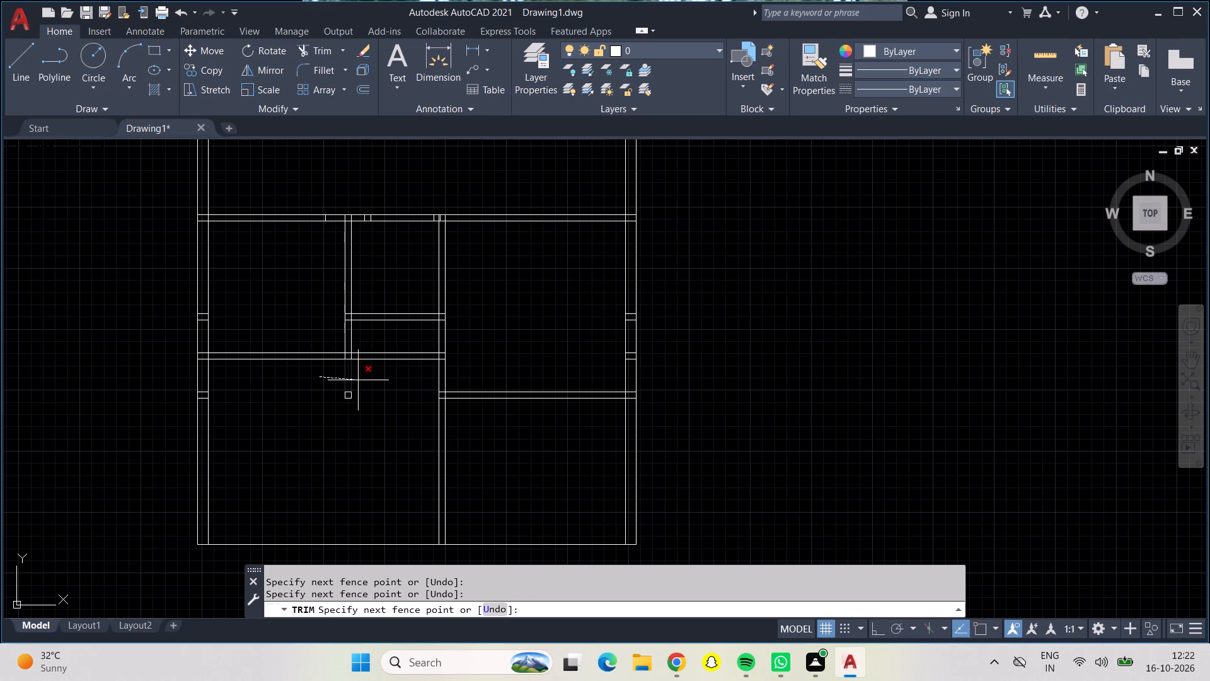
left_click(359, 380)
triple_click(350, 395)
double_click(346, 393)
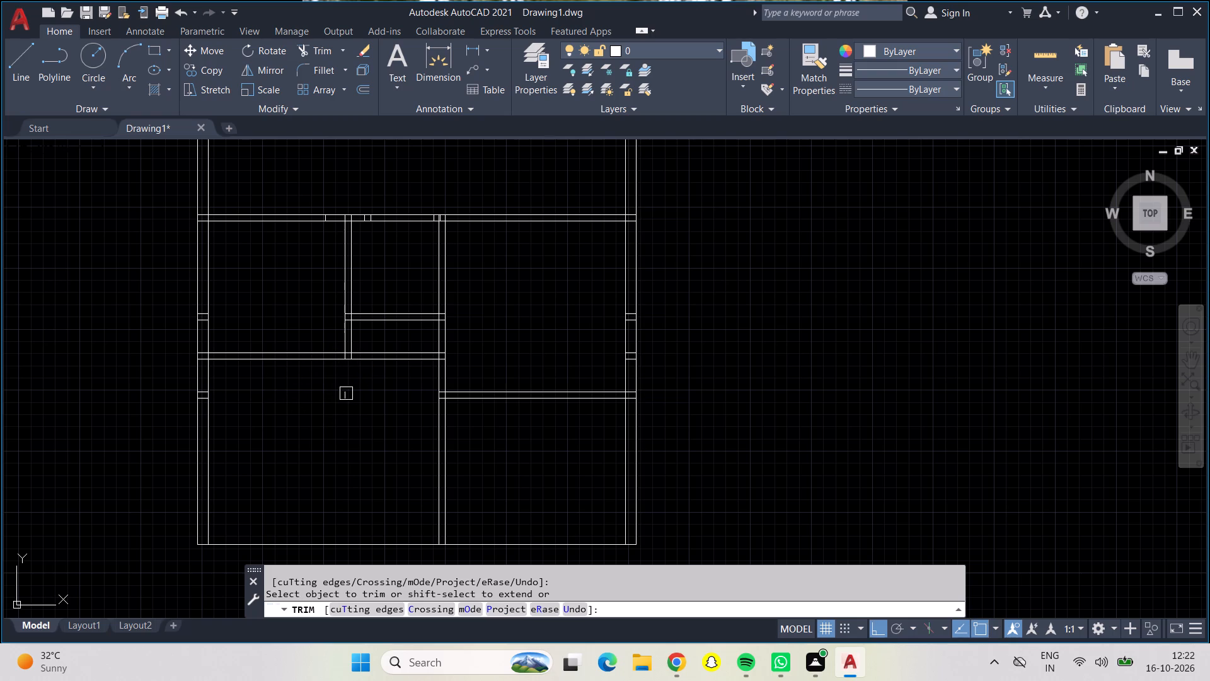
left_click(363, 398)
left_click(342, 395)
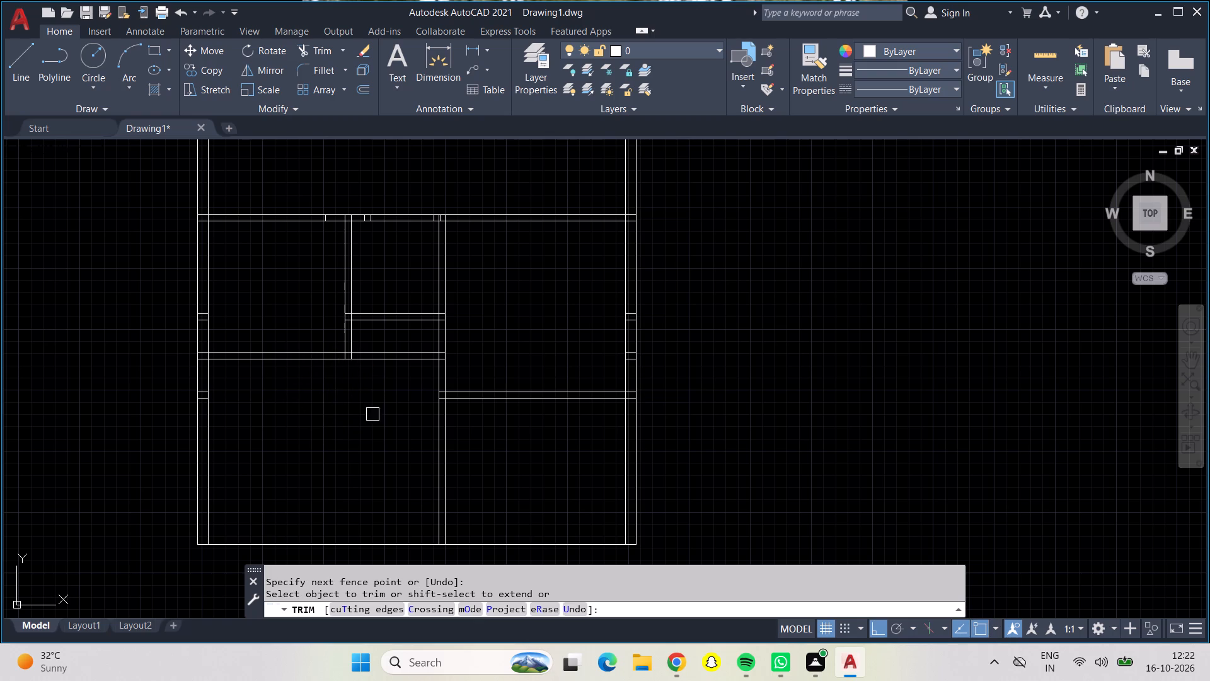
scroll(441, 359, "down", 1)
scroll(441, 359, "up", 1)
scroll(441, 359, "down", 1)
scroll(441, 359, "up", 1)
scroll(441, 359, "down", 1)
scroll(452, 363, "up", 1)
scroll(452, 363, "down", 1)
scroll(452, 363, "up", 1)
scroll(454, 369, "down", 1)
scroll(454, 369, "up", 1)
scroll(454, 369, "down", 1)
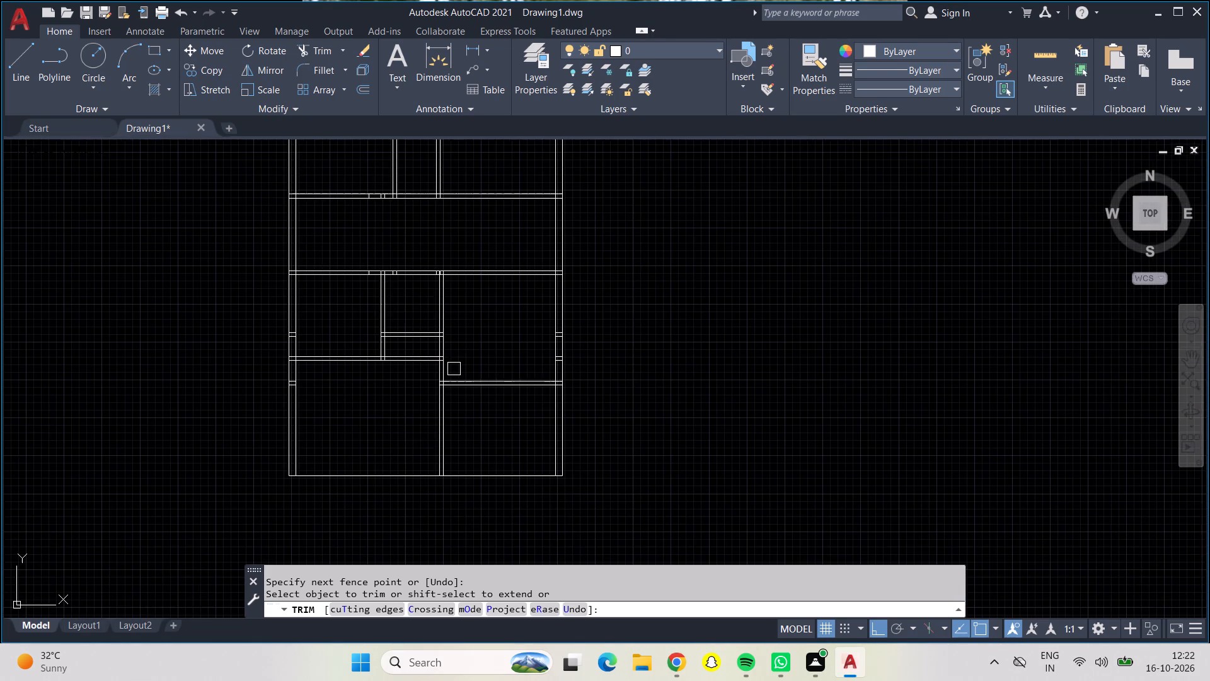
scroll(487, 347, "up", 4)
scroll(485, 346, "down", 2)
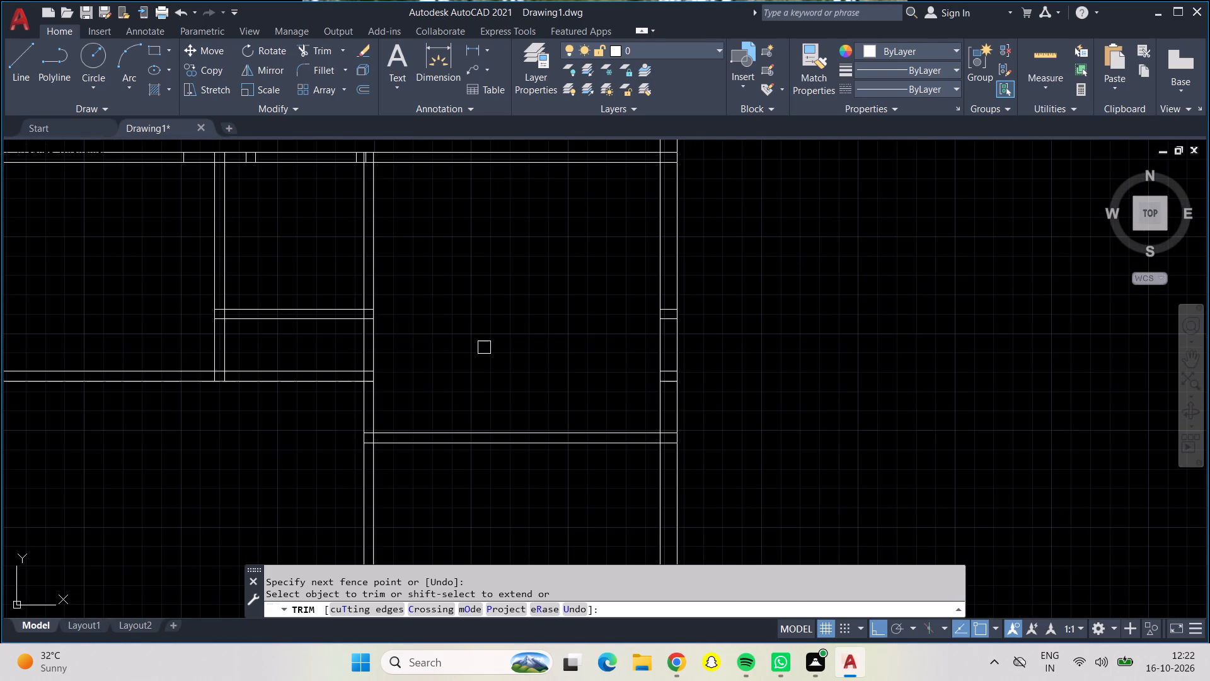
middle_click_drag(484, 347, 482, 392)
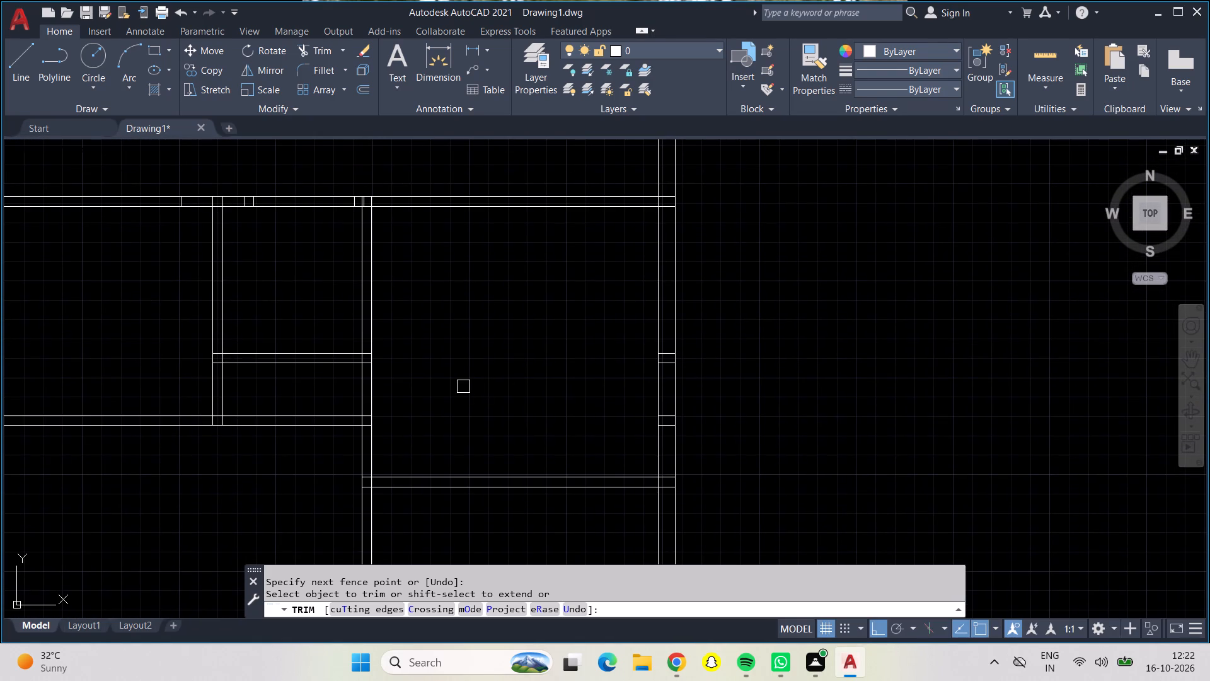
Quick-measure the spacing around the lowest horizontal partition and the room above it beside the right outer wall.
scroll(461, 377, "down", 1)
middle_click_drag(463, 381, 463, 358)
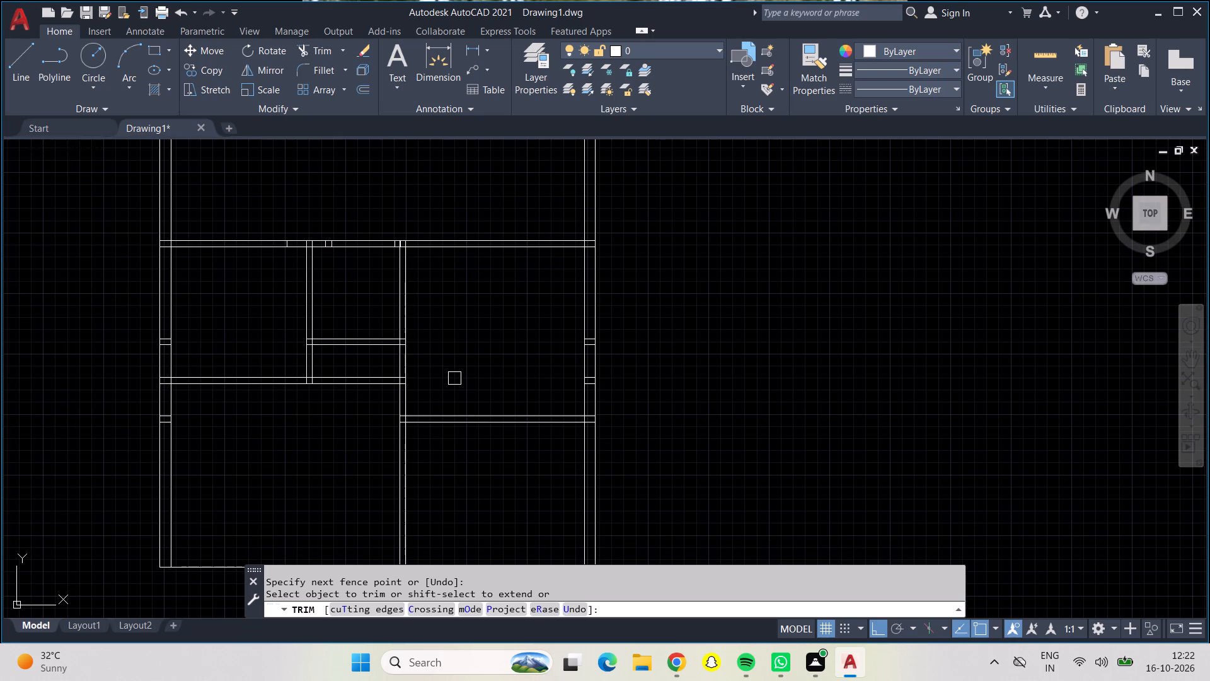
scroll(406, 402, "up", 6)
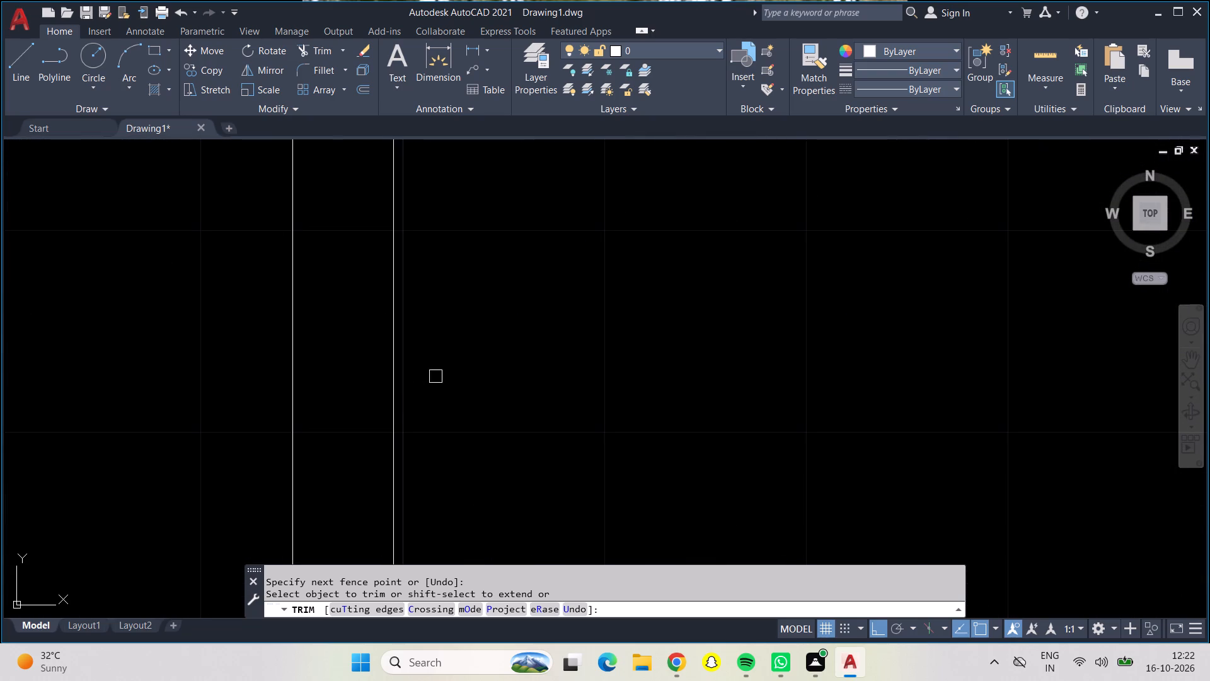
scroll(447, 371, "down", 1)
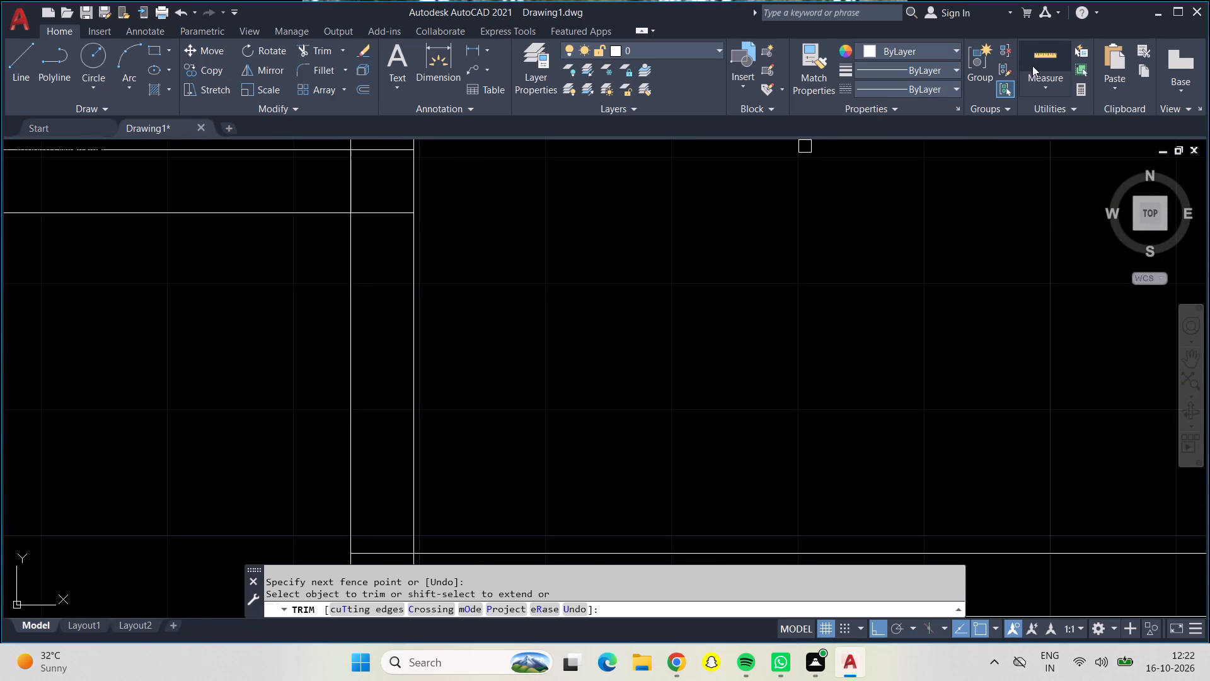
left_click(1040, 59)
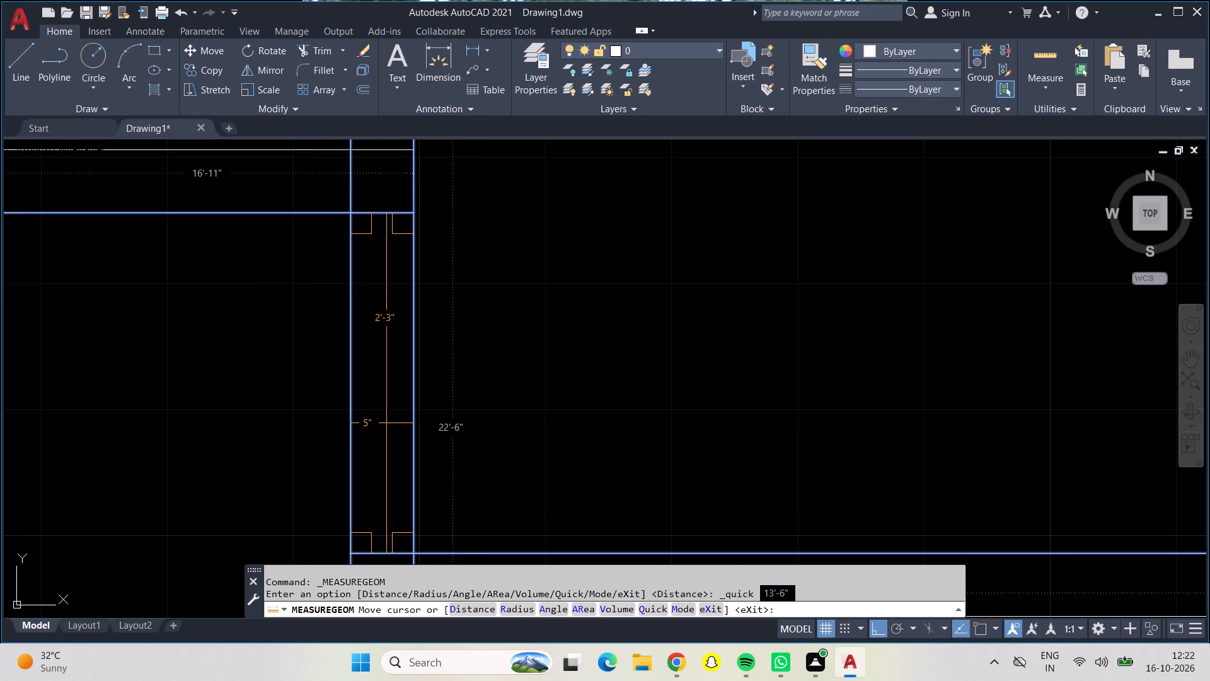
scroll(421, 422, "down", 1)
scroll(514, 400, "down", 1)
middle_click_drag(513, 398, 504, 326)
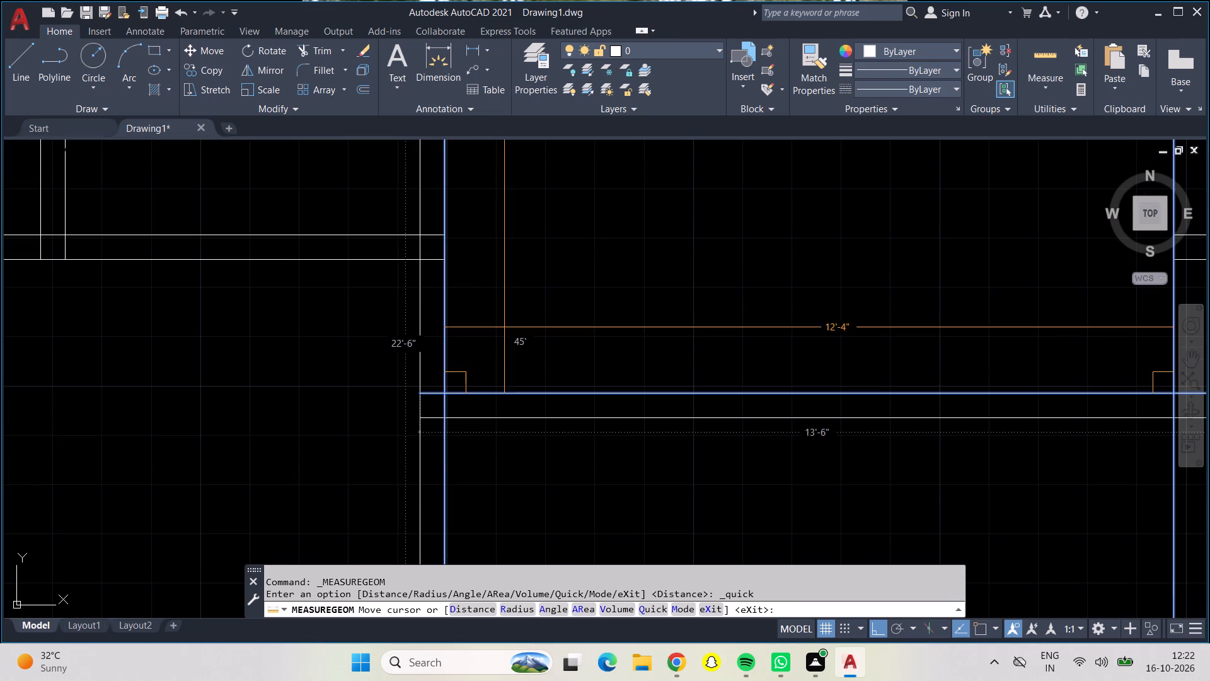
key("Escape")
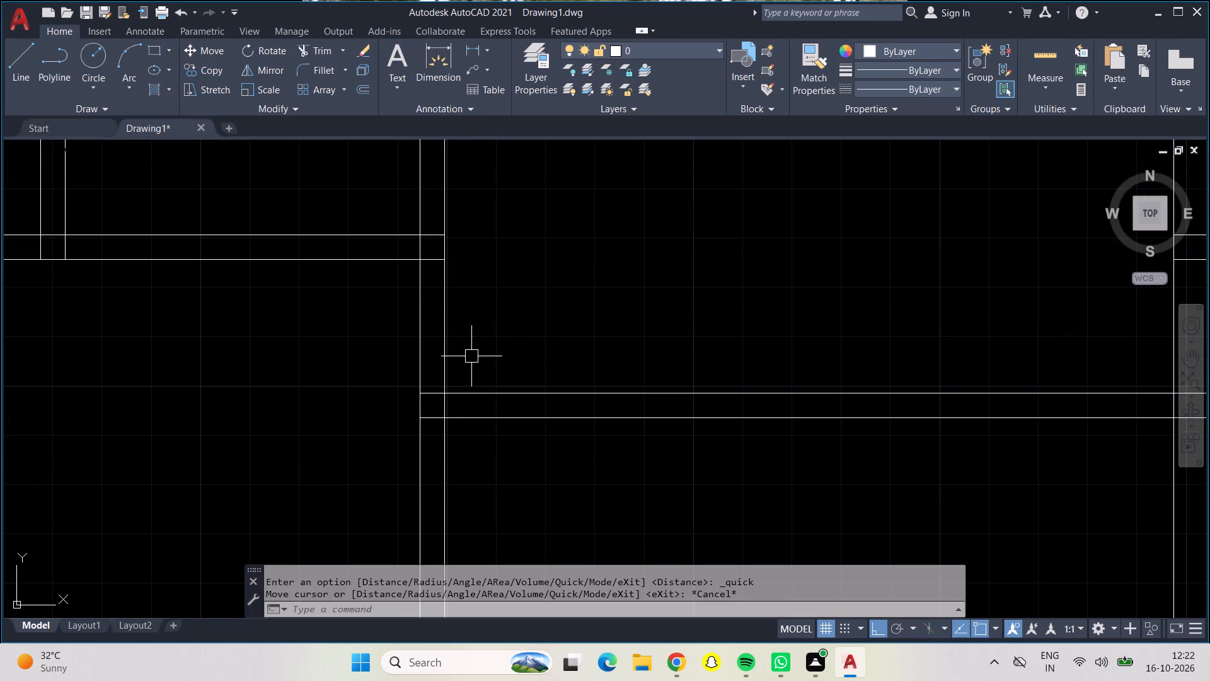
Delete both lines of the lowest horizontal partition between the right vertical partition and the right outer wall.
left_click(693, 395)
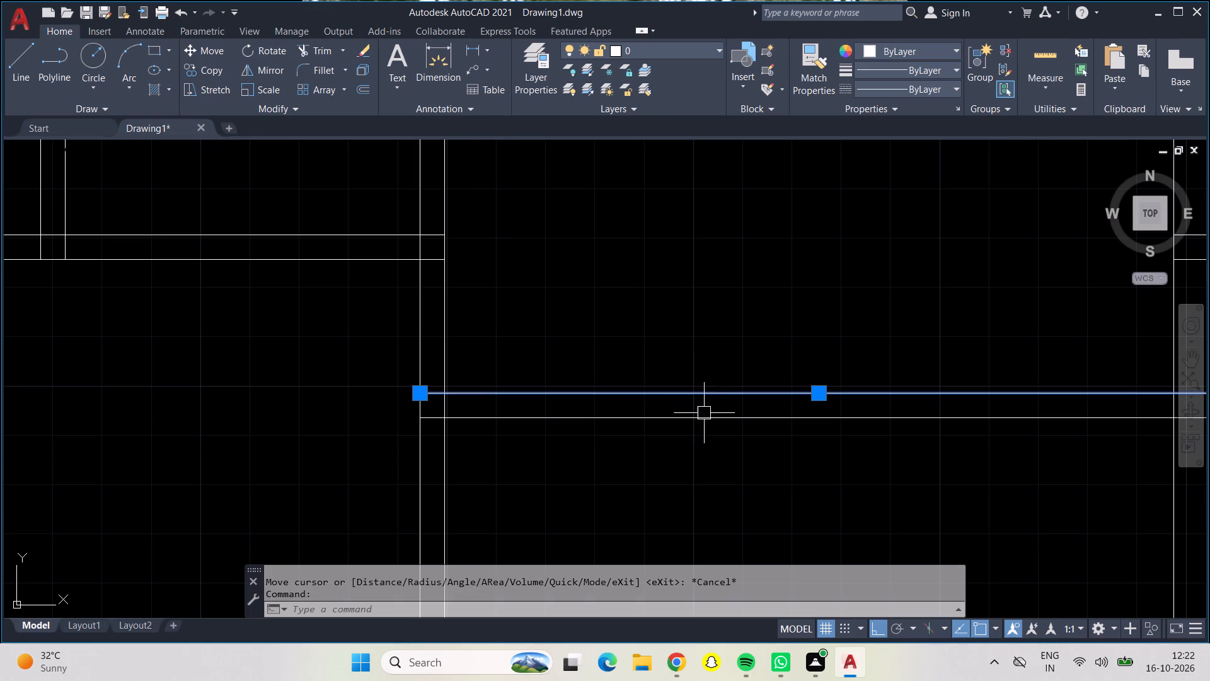
left_click(706, 422)
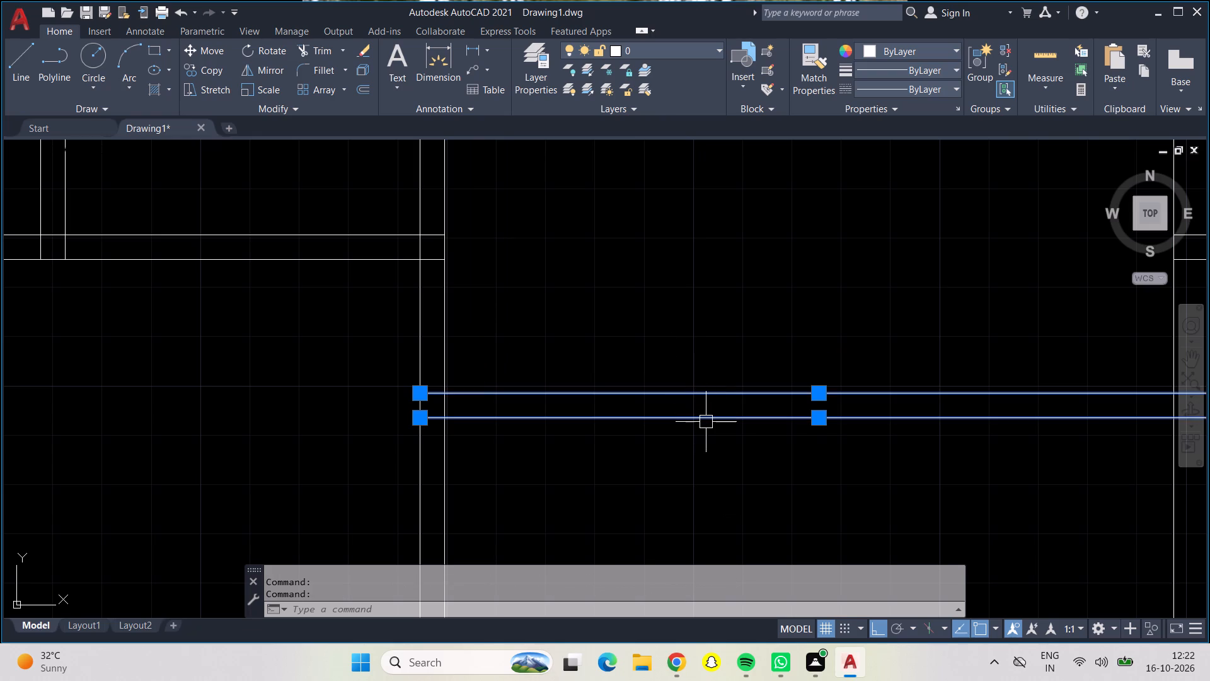
key("Delete")
Offset the building's bottom wall line 9' upward.
scroll(706, 422, "down", 2)
scroll(706, 422, "up", 1)
middle_click_drag(712, 426, 653, 404)
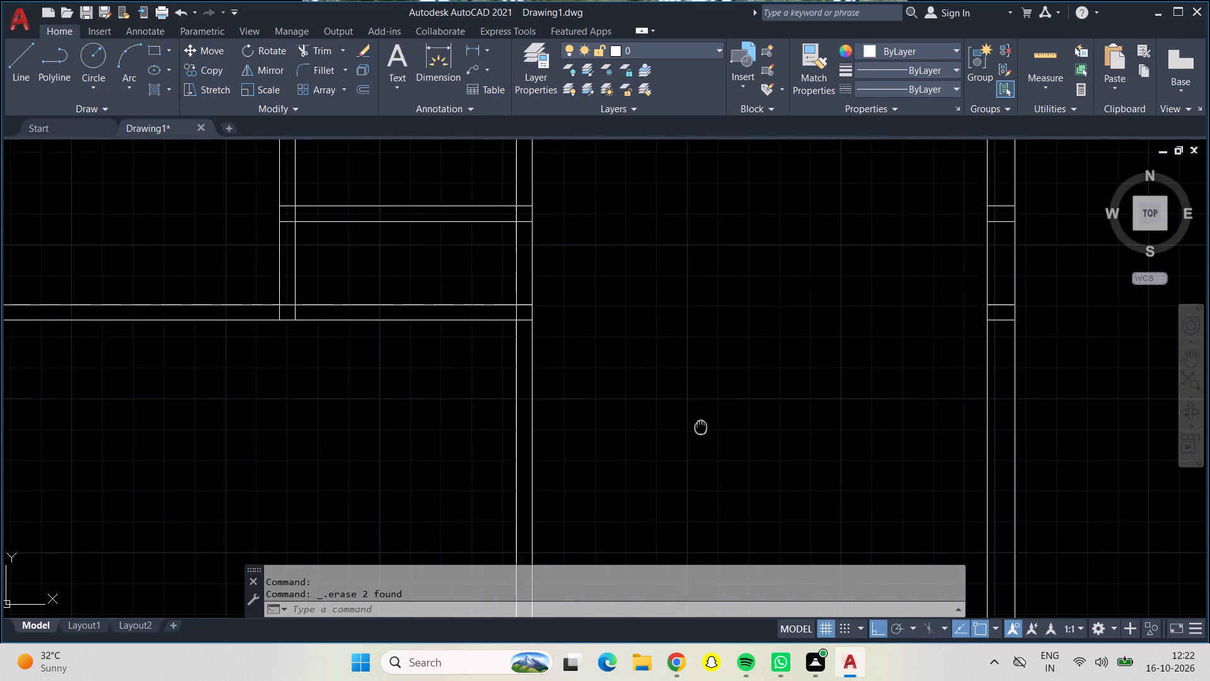
middle_click_drag(653, 404, 475, 158)
key("Escape")
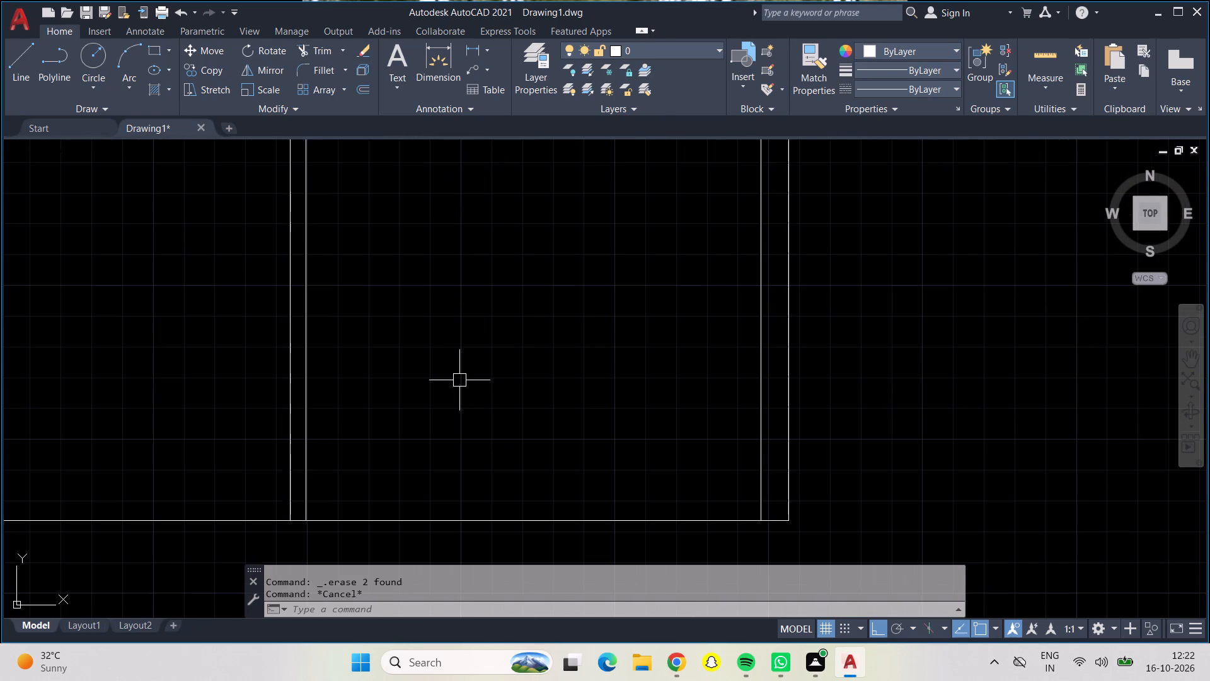
key("o")
key("Return")
type("9'")
key("Return")
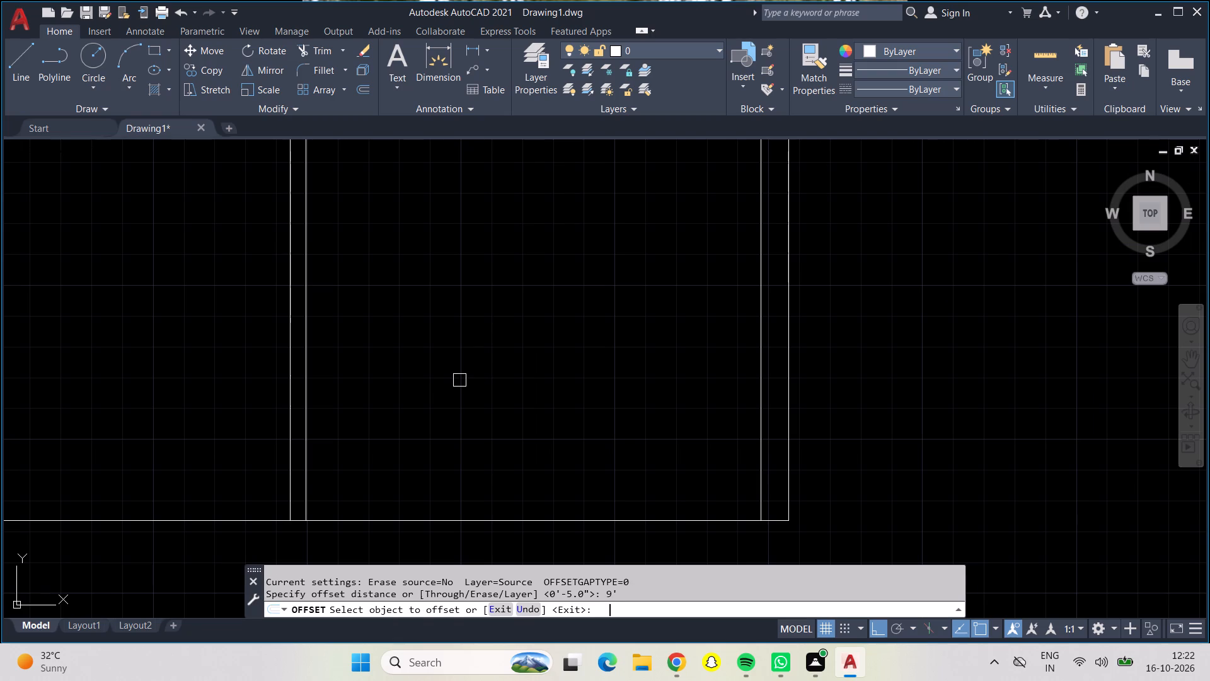
left_click(578, 518)
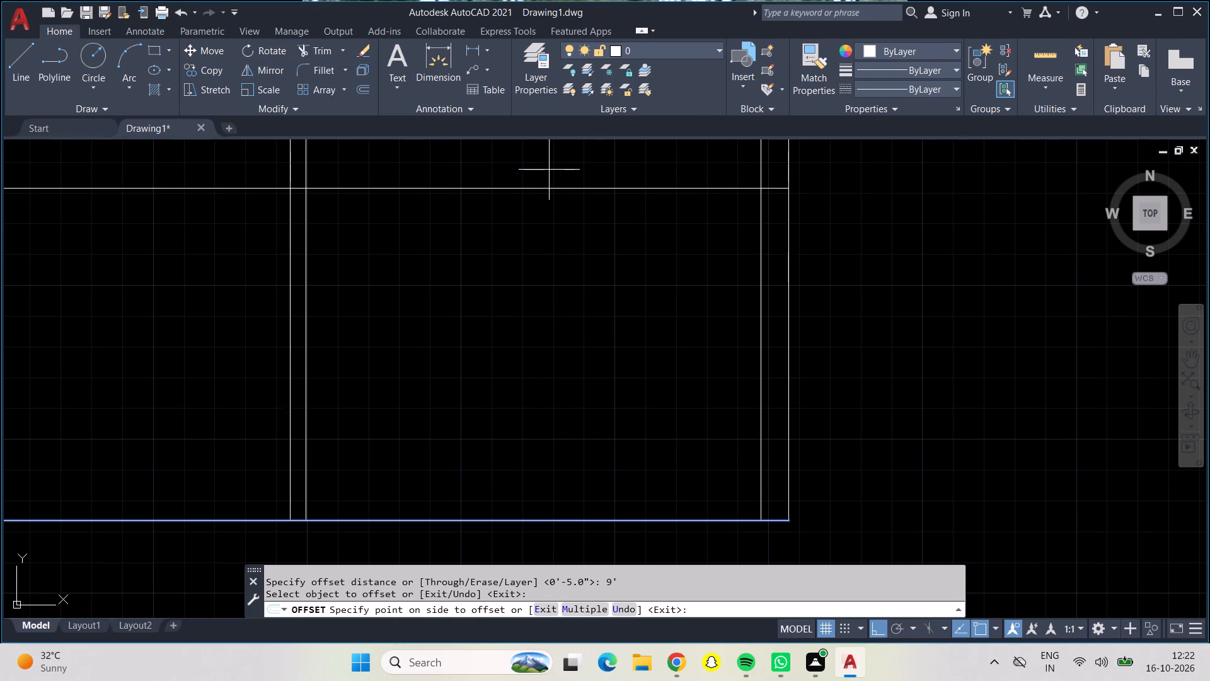
left_click(549, 170)
scroll(549, 184, "down", 1)
middle_click_drag(548, 221, 548, 384)
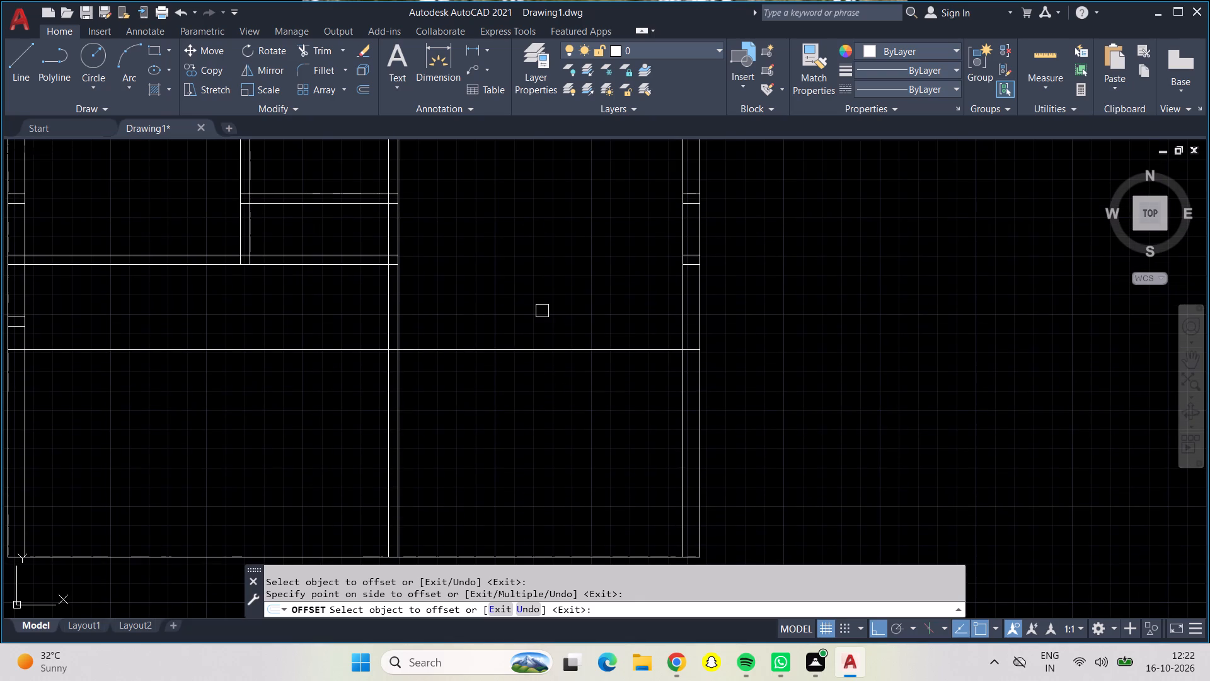
key("Escape")
Offset the new horizontal line above the bottom wall 5" upward to form the partition's second face.
key("o")
key("Return")
type("5\"")
key("Return")
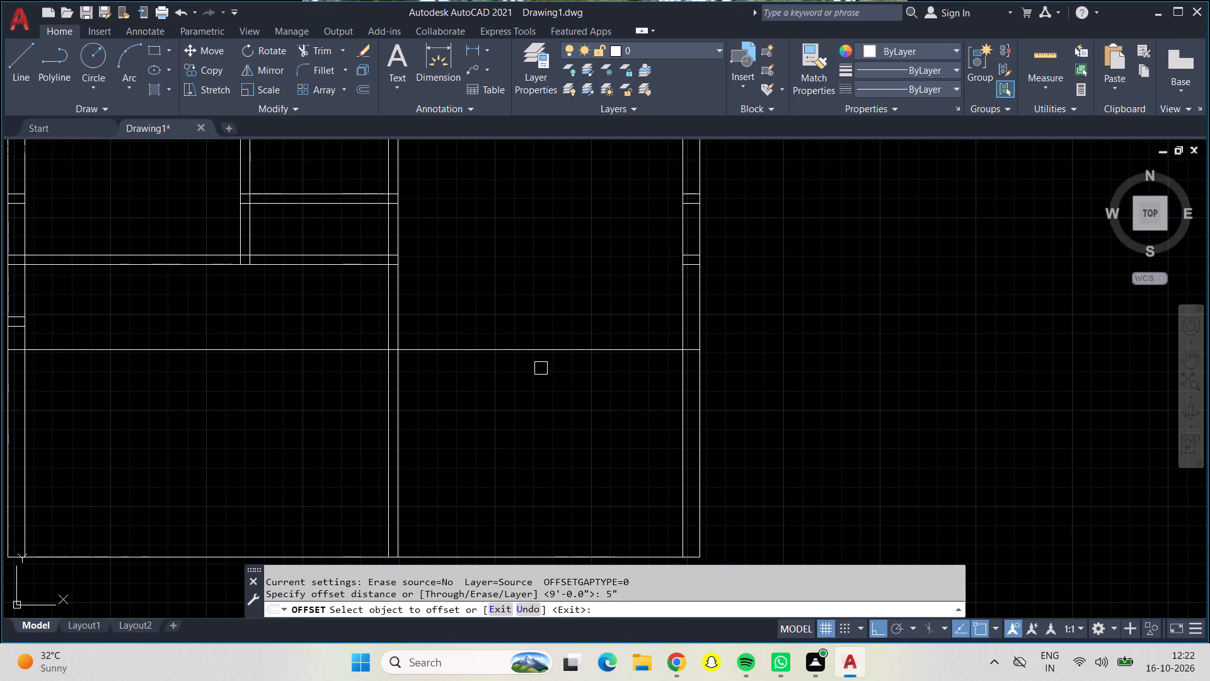
left_click(523, 353)
left_click(515, 328)
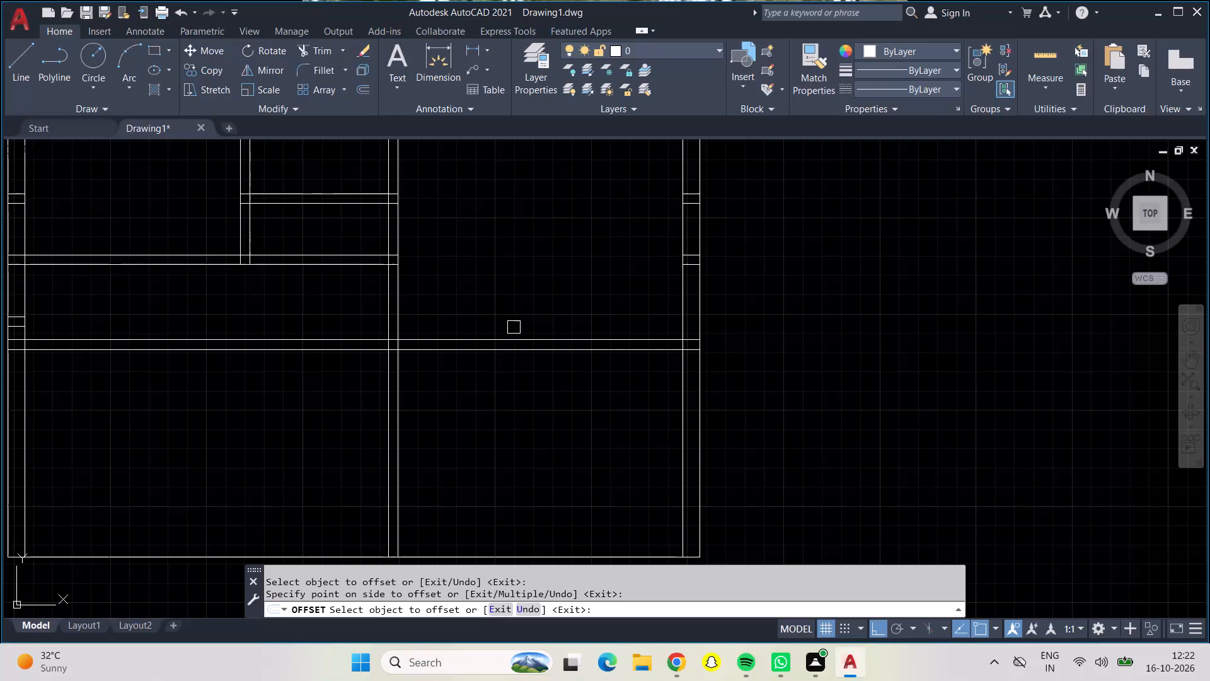
Trim both lines of the new lowest horizontal partition between the left outer wall and the right vertical partition.
left_click(311, 55)
left_click_drag(262, 288, 256, 330)
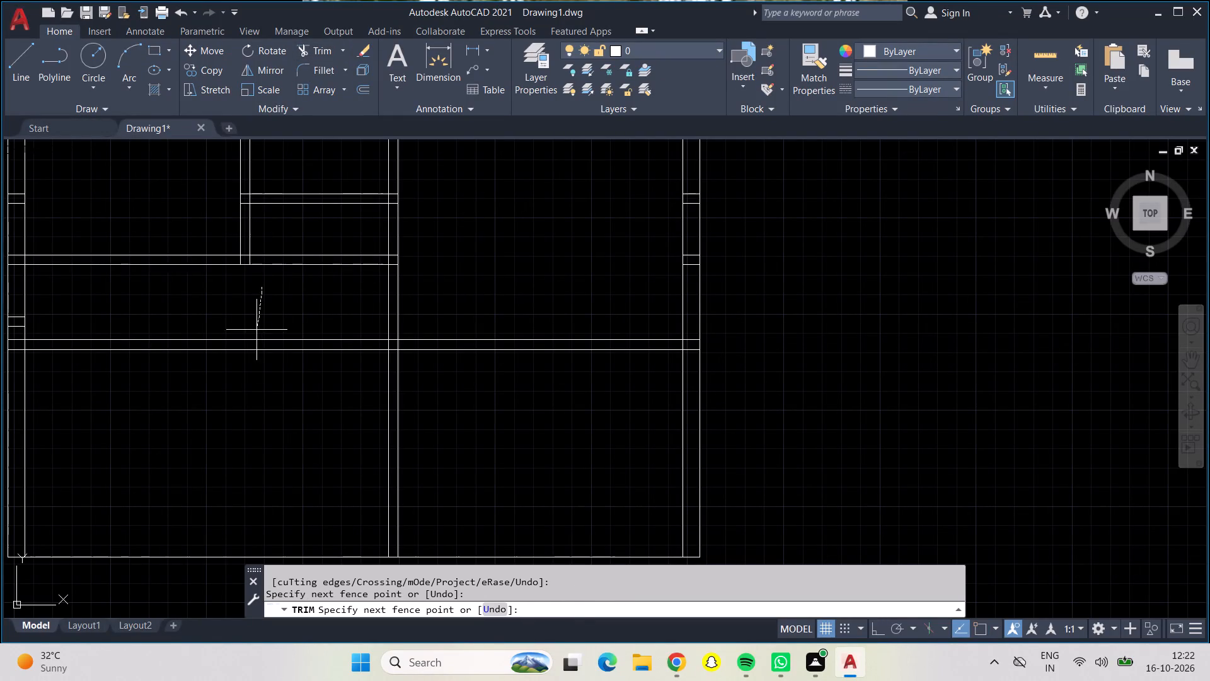
left_click_drag(256, 330, 252, 362)
Trim the horizontal partition above the lower rooms between the right vertical partition and the right outer wall.
scroll(247, 370, "down", 2)
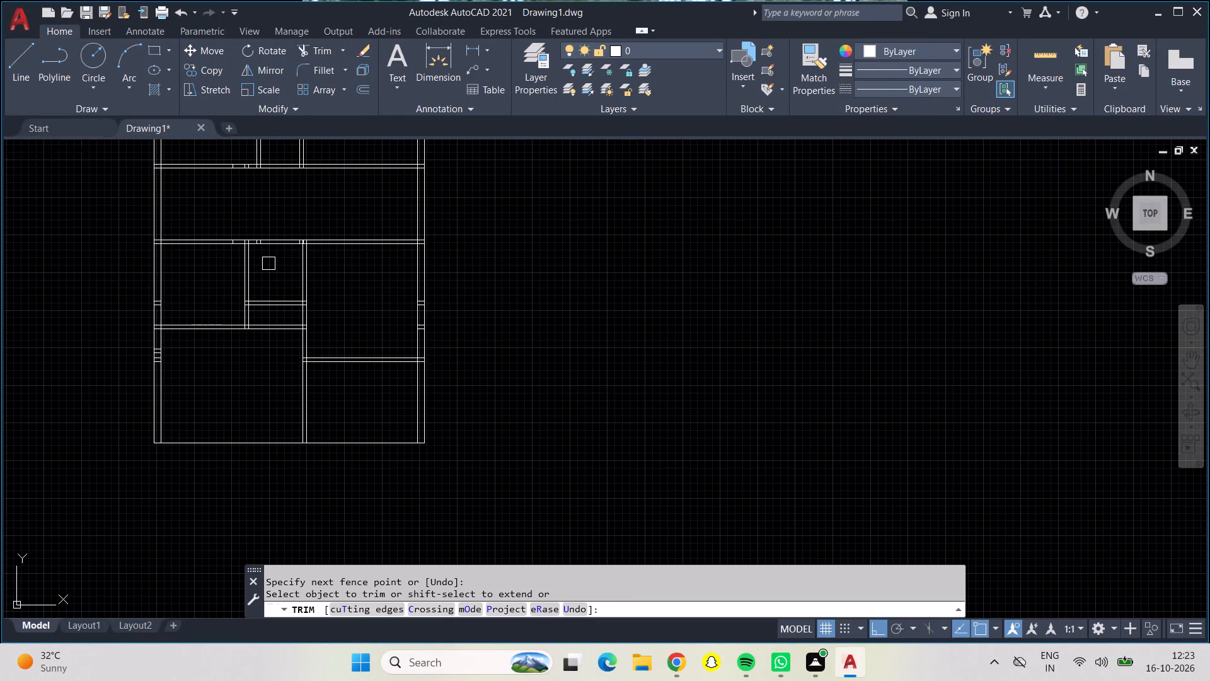
scroll(268, 264, "up", 3)
scroll(277, 275, "down", 2)
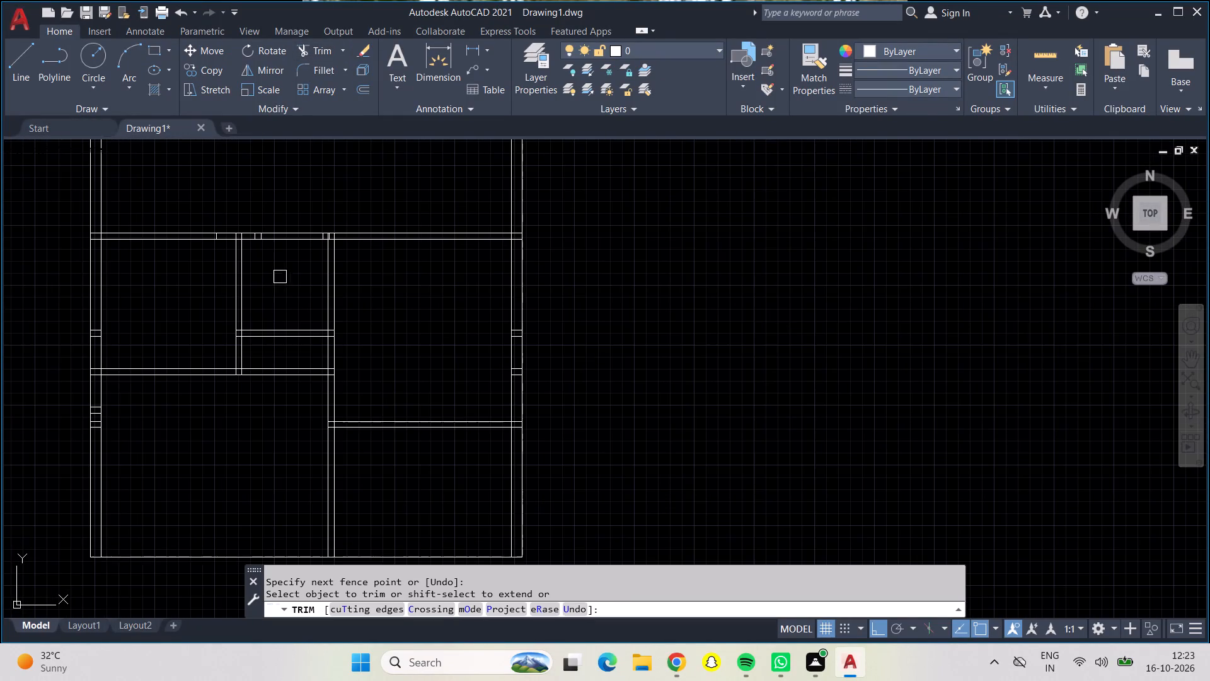
left_click_drag(420, 223, 422, 269)
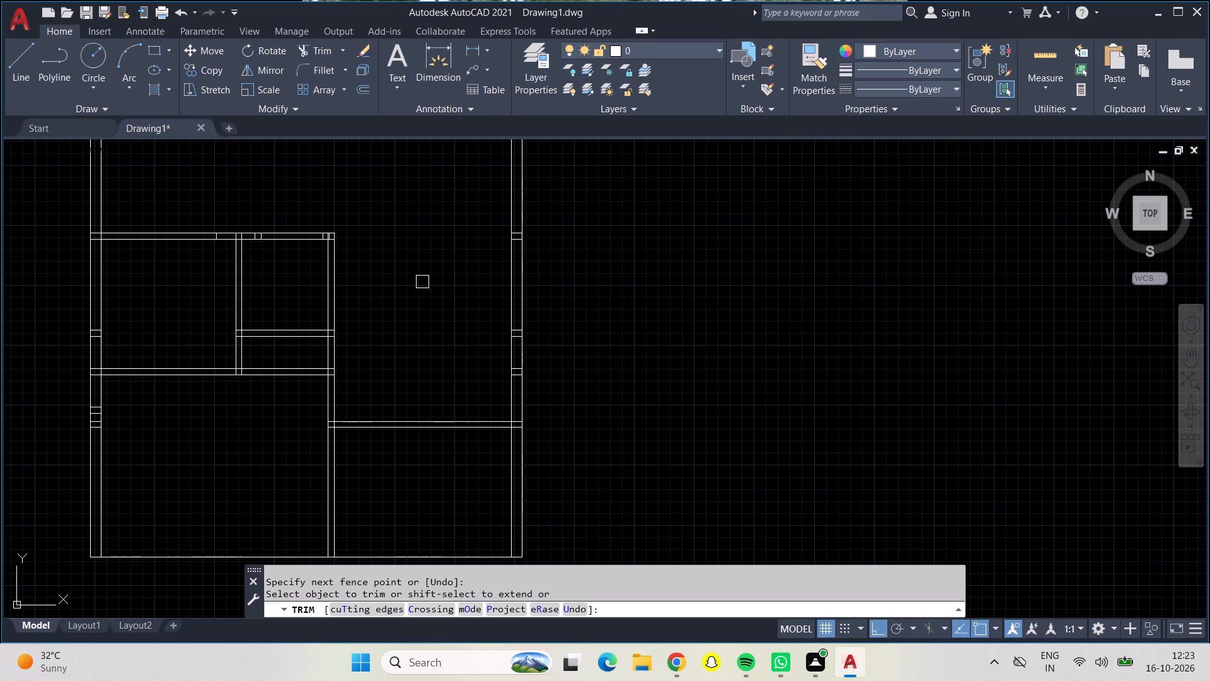
Trim the overlapping lines where the corridor's upper partition meets the left outer wall, leaving an open wall junction.
middle_click_drag(423, 282, 427, 405)
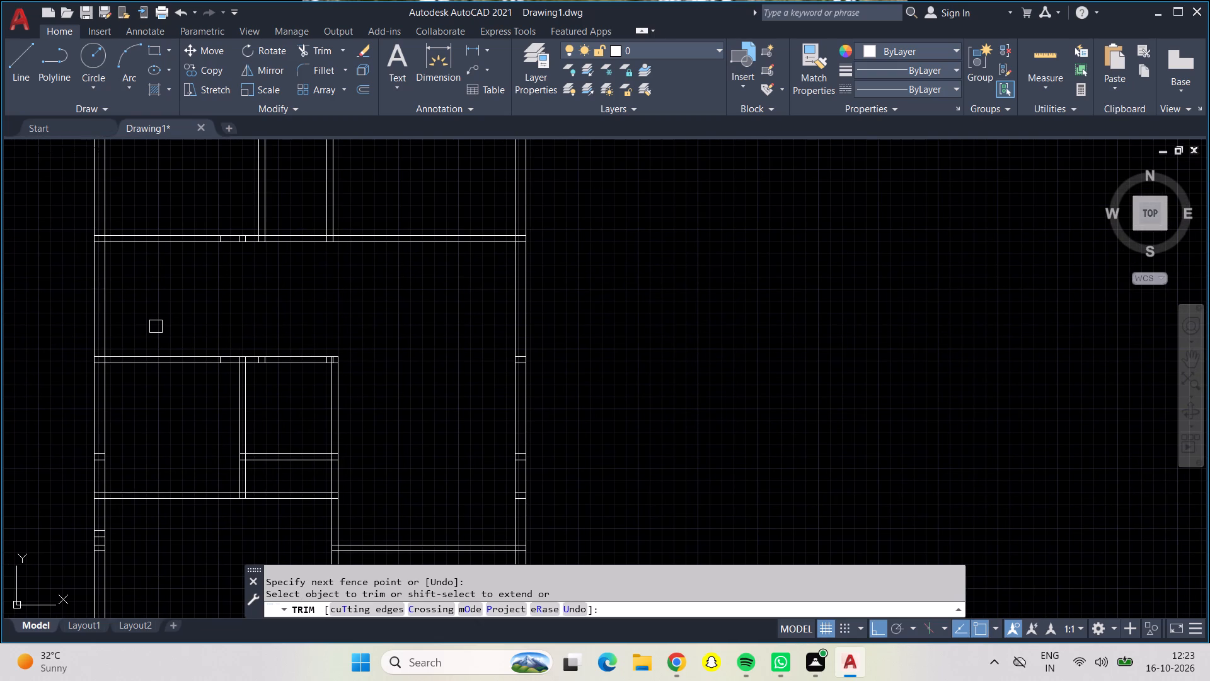
scroll(156, 327, "down", 1)
scroll(156, 327, "up", 2)
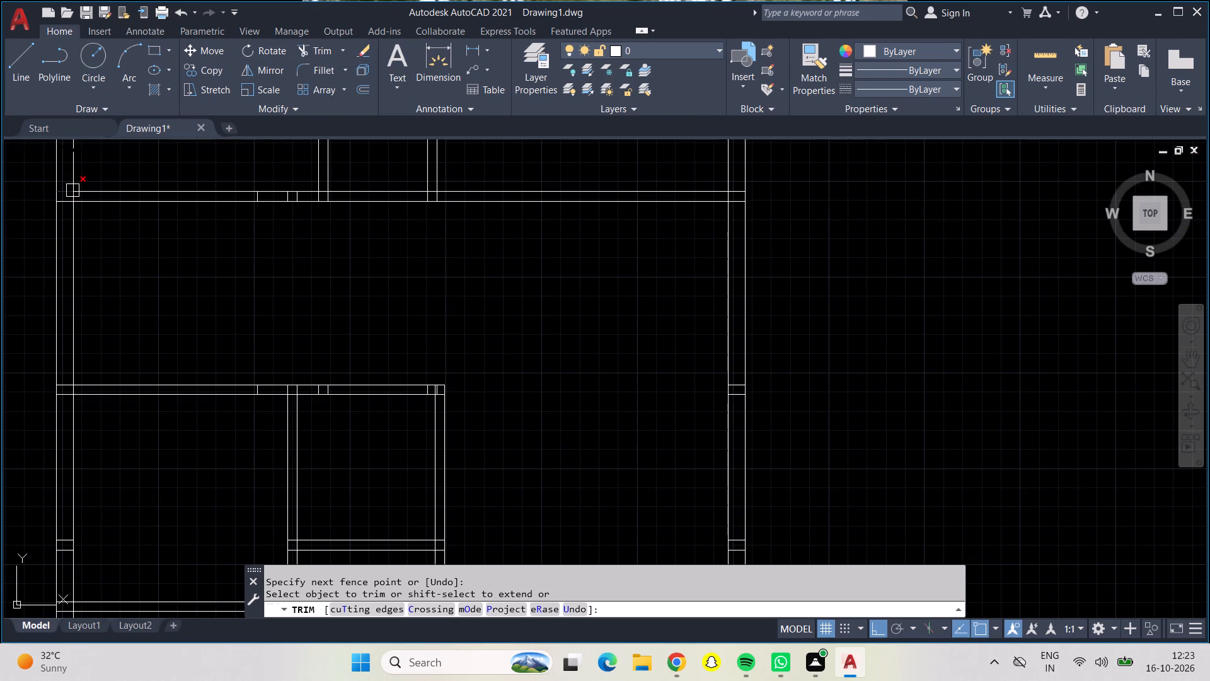
scroll(72, 190, "up", 4)
left_click(53, 200)
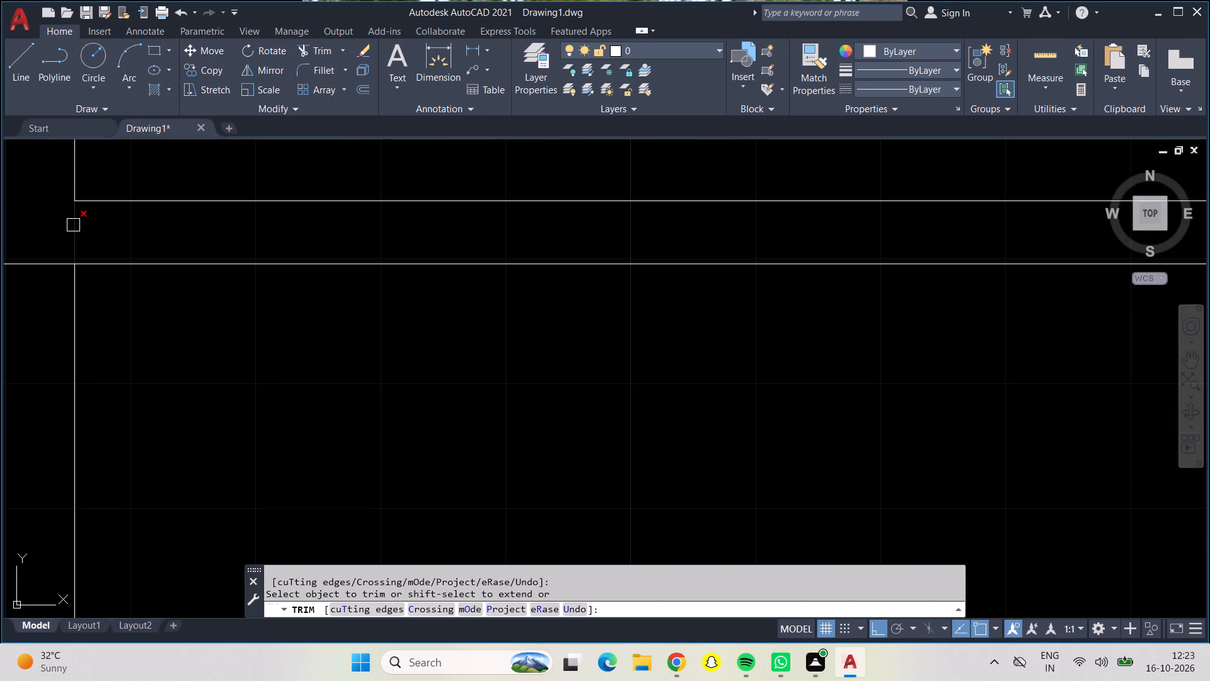
left_click(73, 225)
left_click(54, 263)
Trim the overlapping lines where the corridor's lower partition meets the left outer wall, leaving an open wall junction.
scroll(65, 284, "down", 1)
scroll(134, 380, "down", 2)
middle_click_drag(135, 384, 127, 242)
scroll(95, 496, "up", 2)
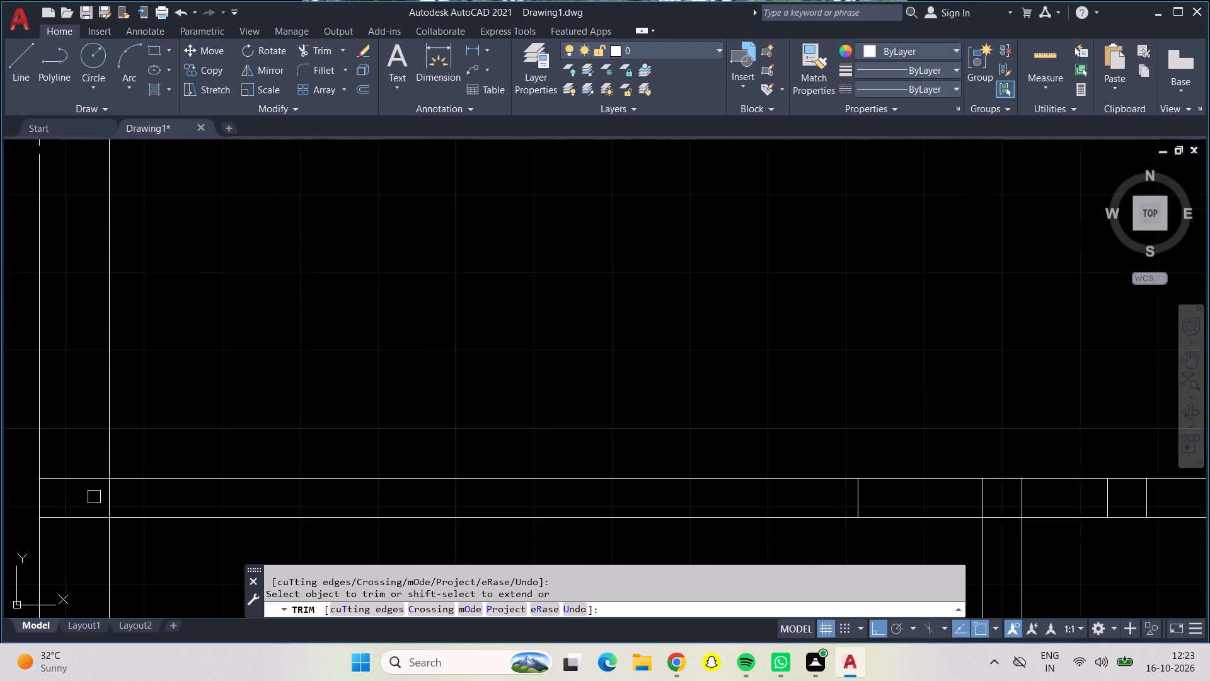
scroll(94, 497, "up", 1)
left_click_drag(86, 451, 86, 534)
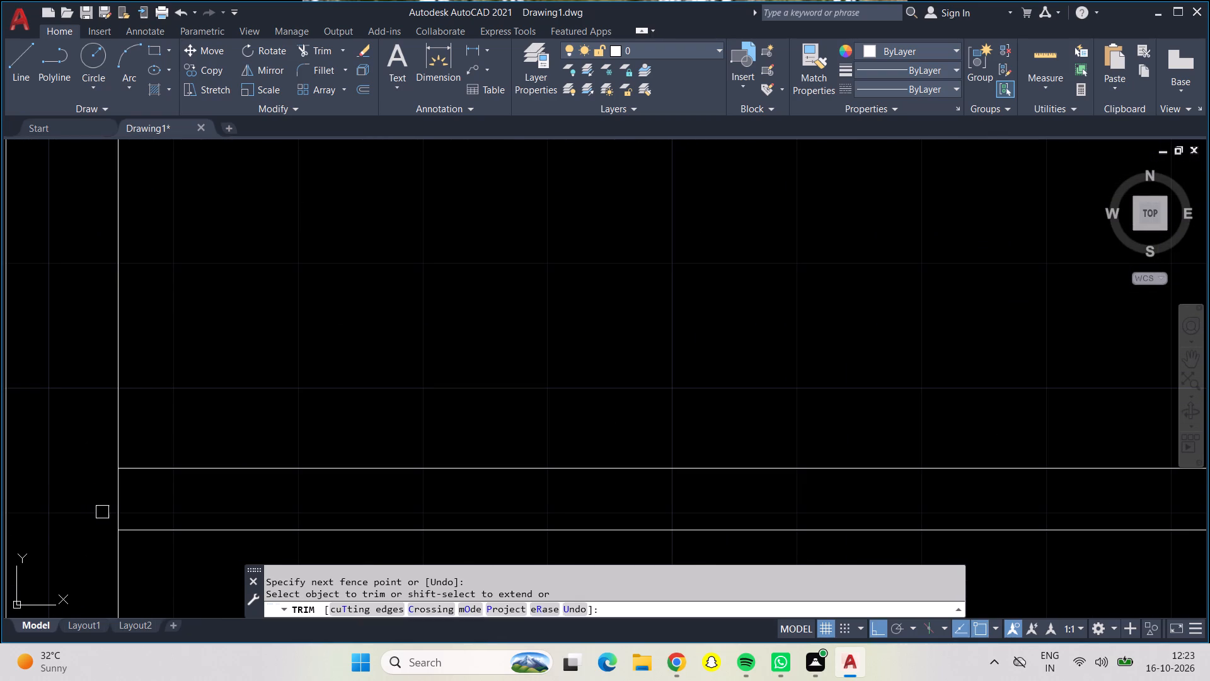
left_click(125, 496)
left_click(107, 494)
scroll(107, 495, "down", 3)
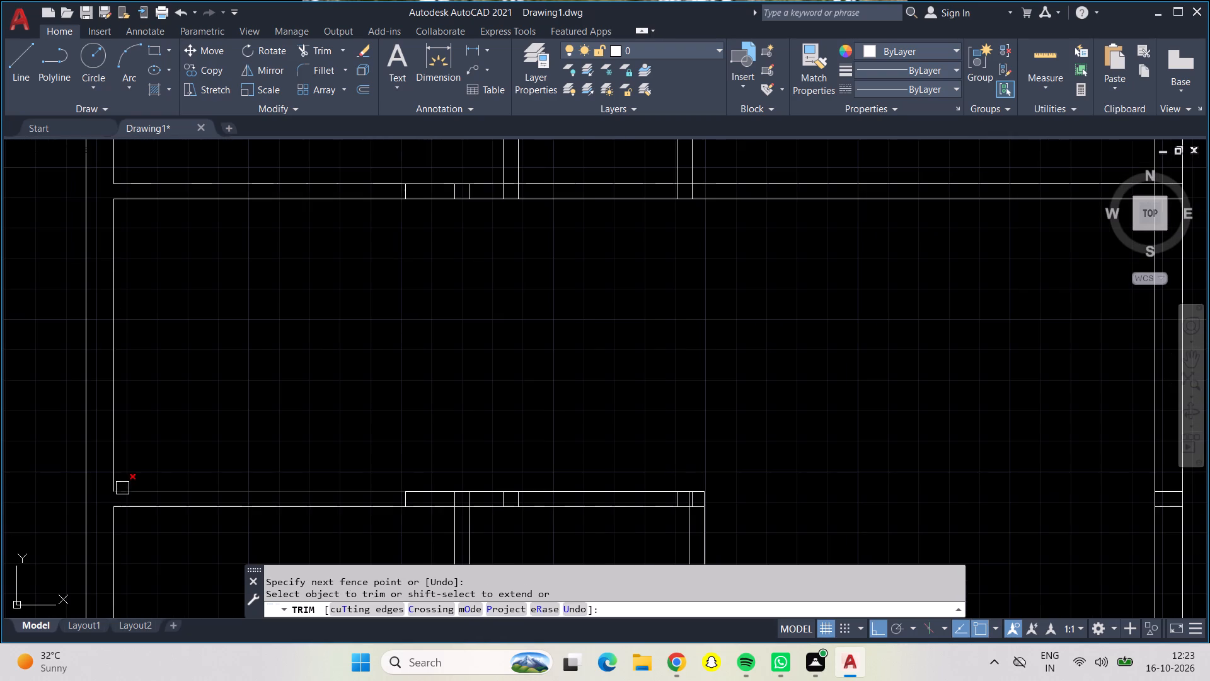
middle_click_drag(222, 312, 347, 316)
key("Escape")
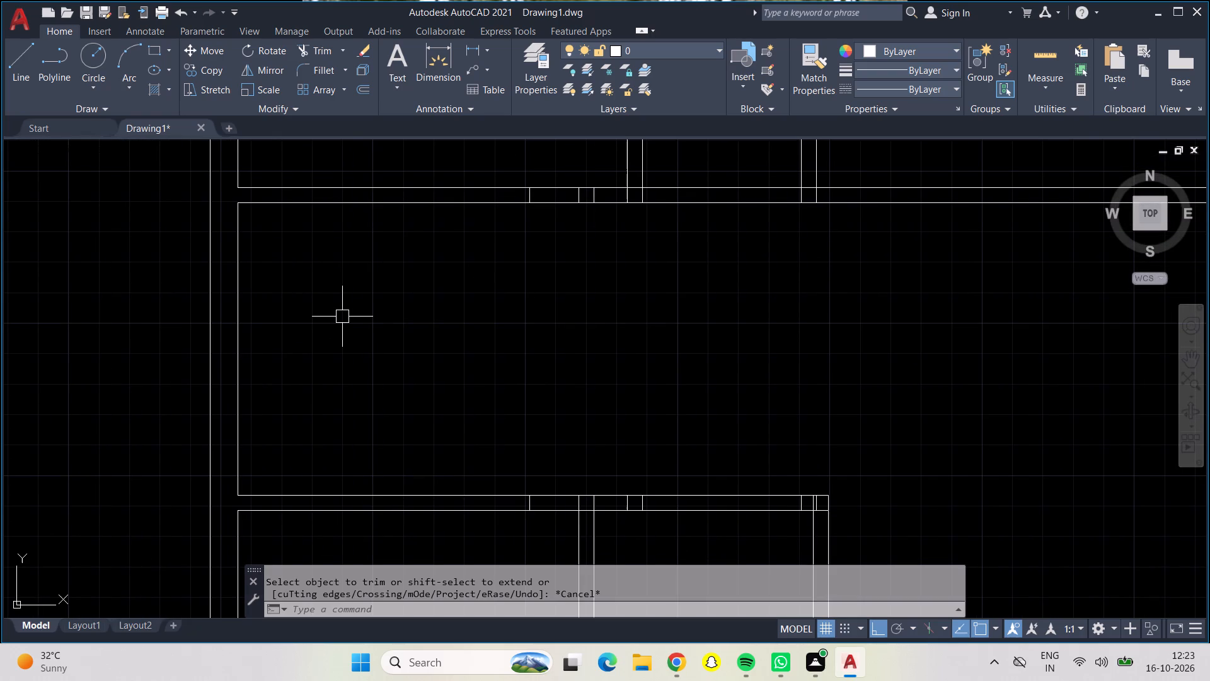
Offset the left outer wall's inner face 3' into the space between the two long horizontal partitions.
key("o")
key("Return")
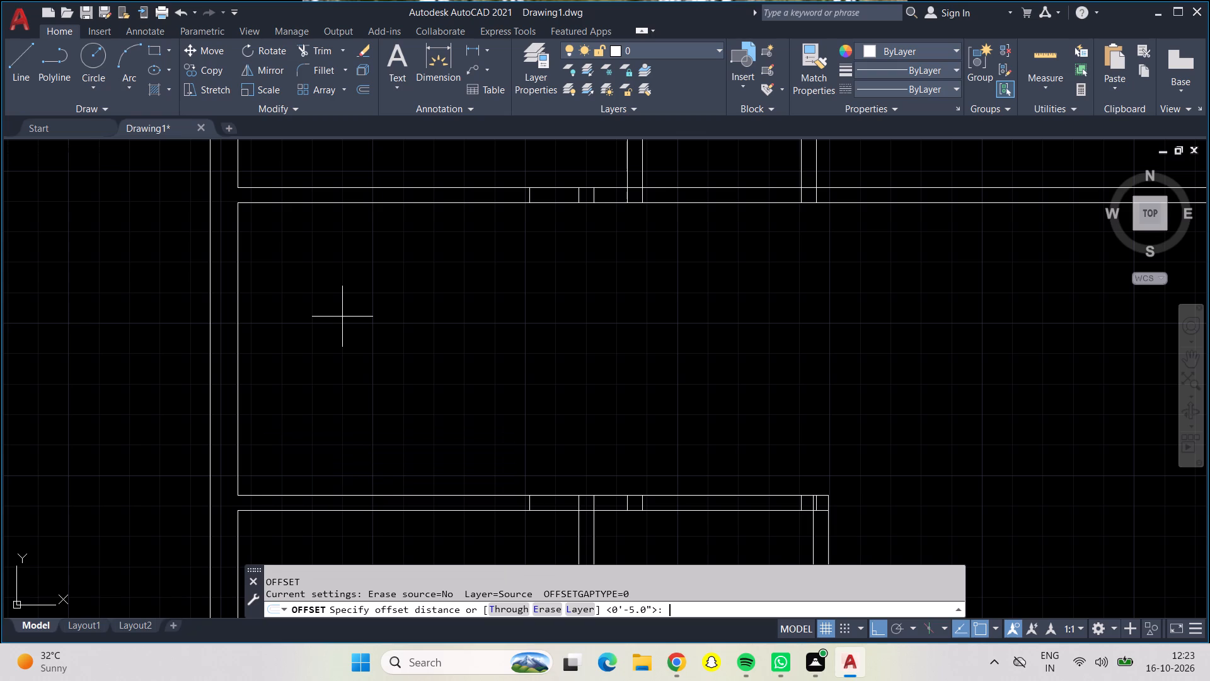
key("Clear")
key("Left")
key("Clear")
key("Clear")
key("Left")
key("3")
key("apostrophe")
key("Return")
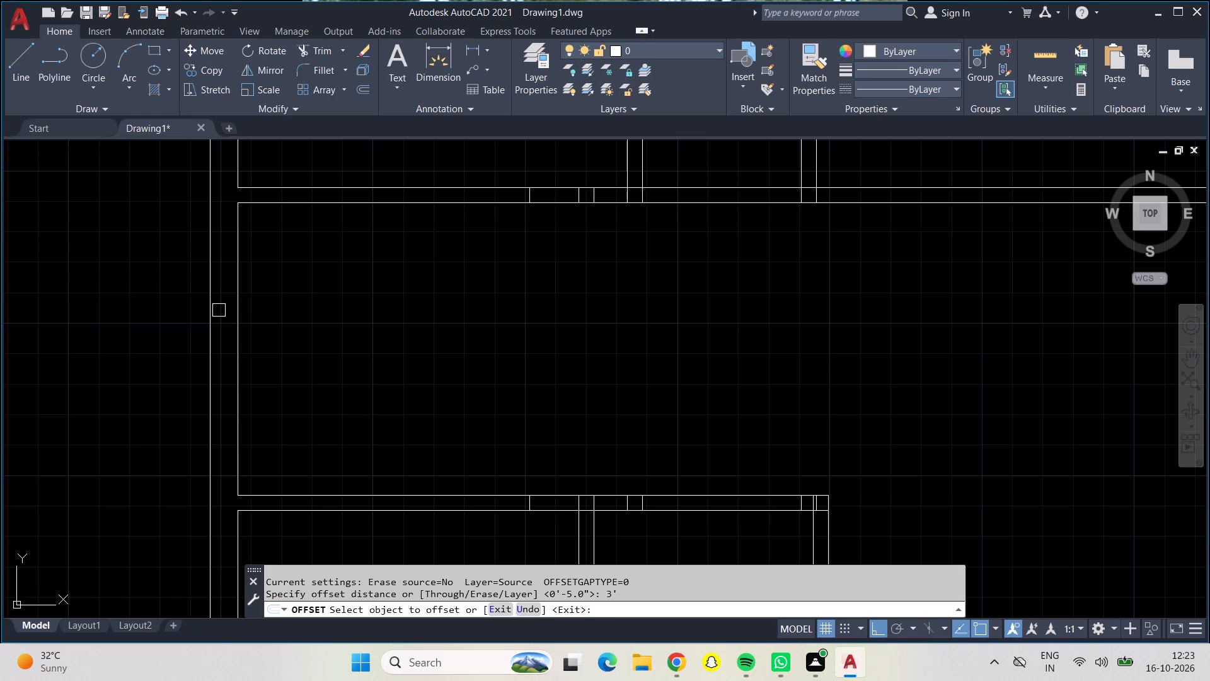
left_click(238, 341)
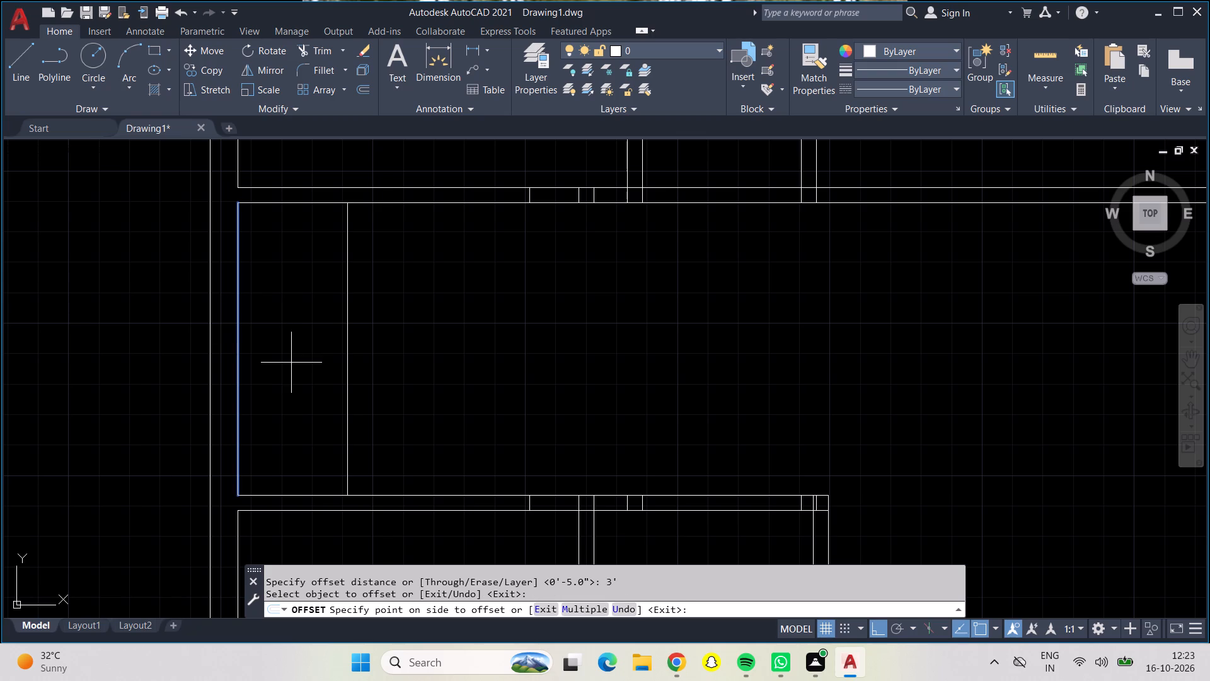
left_click(291, 363)
key("Escape")
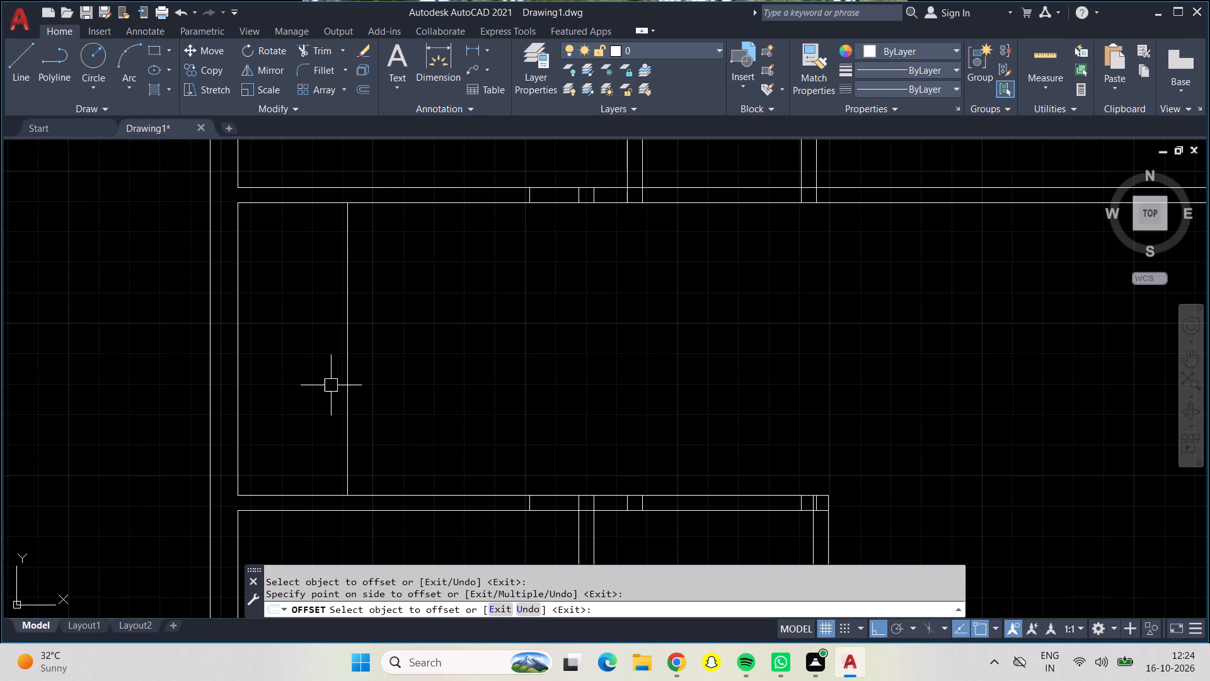
Offset the vertical line in the middle space twice by 2" toward the left outer wall, making three closely spaced parallel lines.
key("o")
key("Return")
type("2\"")
key("Return")
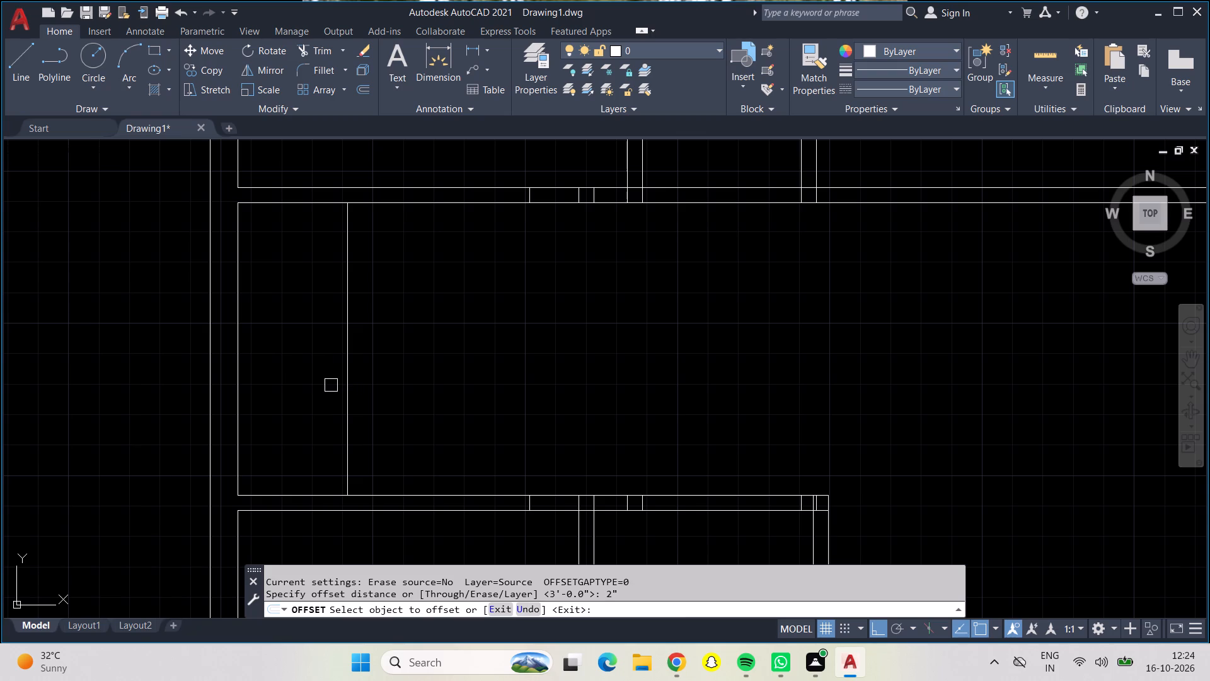
left_click(342, 391)
left_click(285, 404)
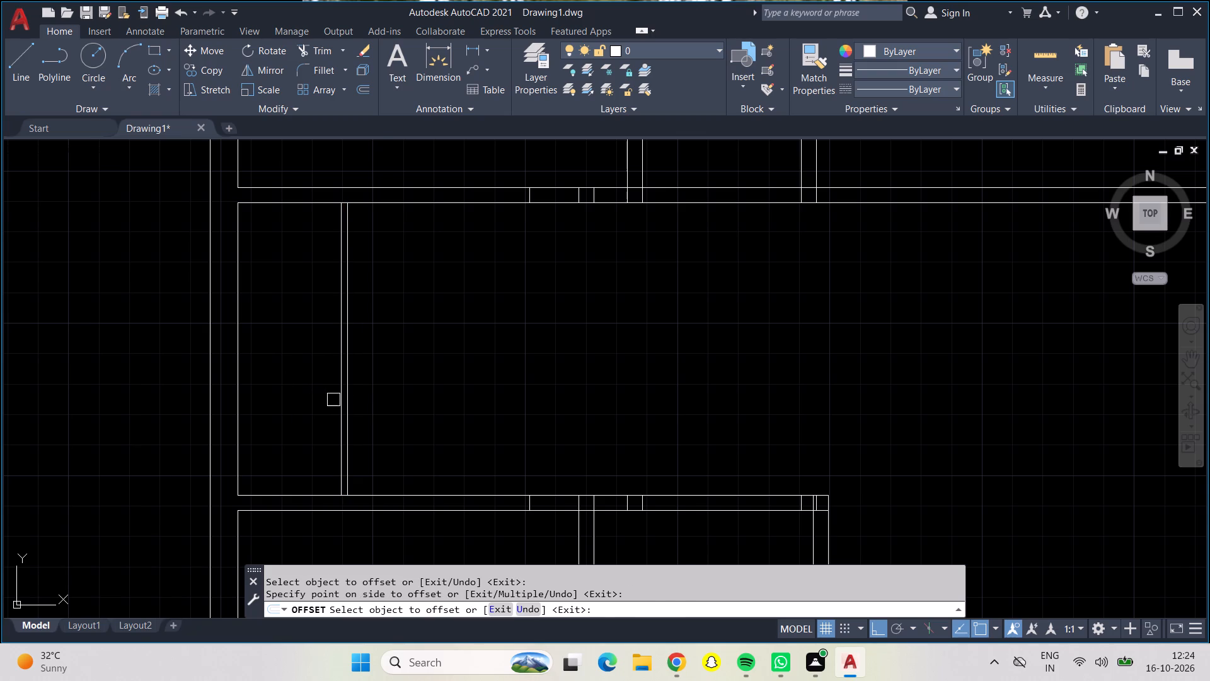
left_click(340, 404)
left_click(277, 411)
Draw crossing diagonals, joined along the outer wall's inner face, between the corners of the narrow space left of the 2" offset lines.
left_click(14, 60)
left_click(334, 204)
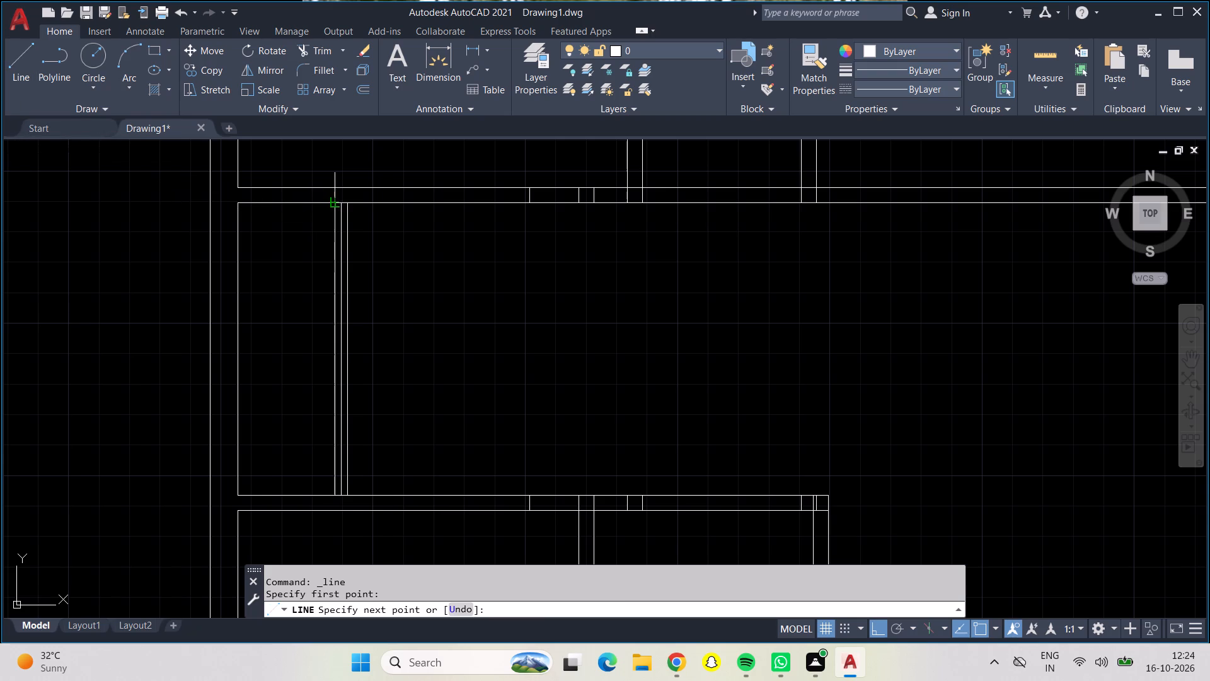
left_click(234, 496)
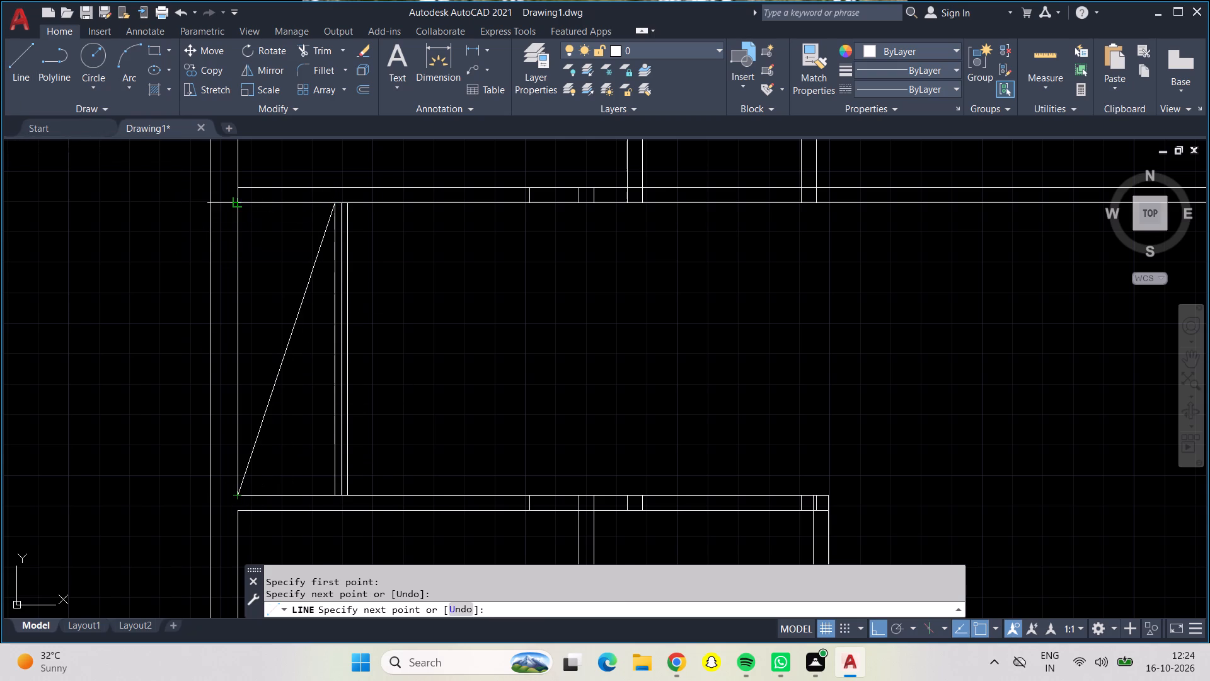
left_click(240, 204)
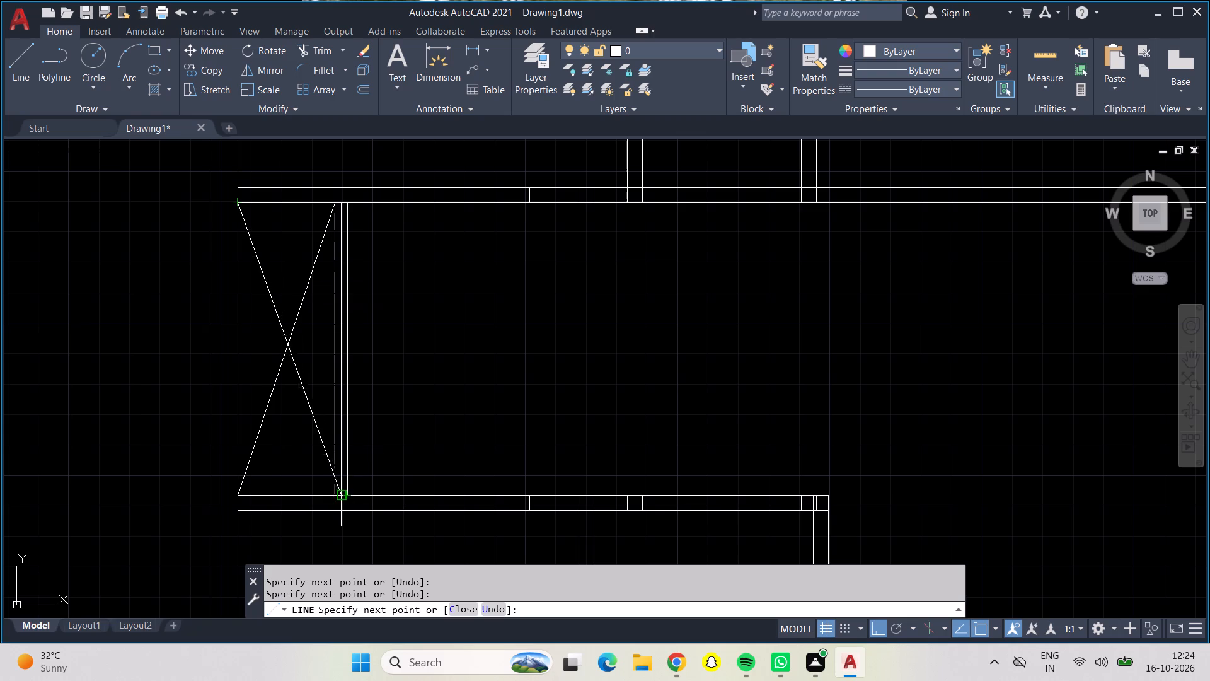
left_click(335, 496)
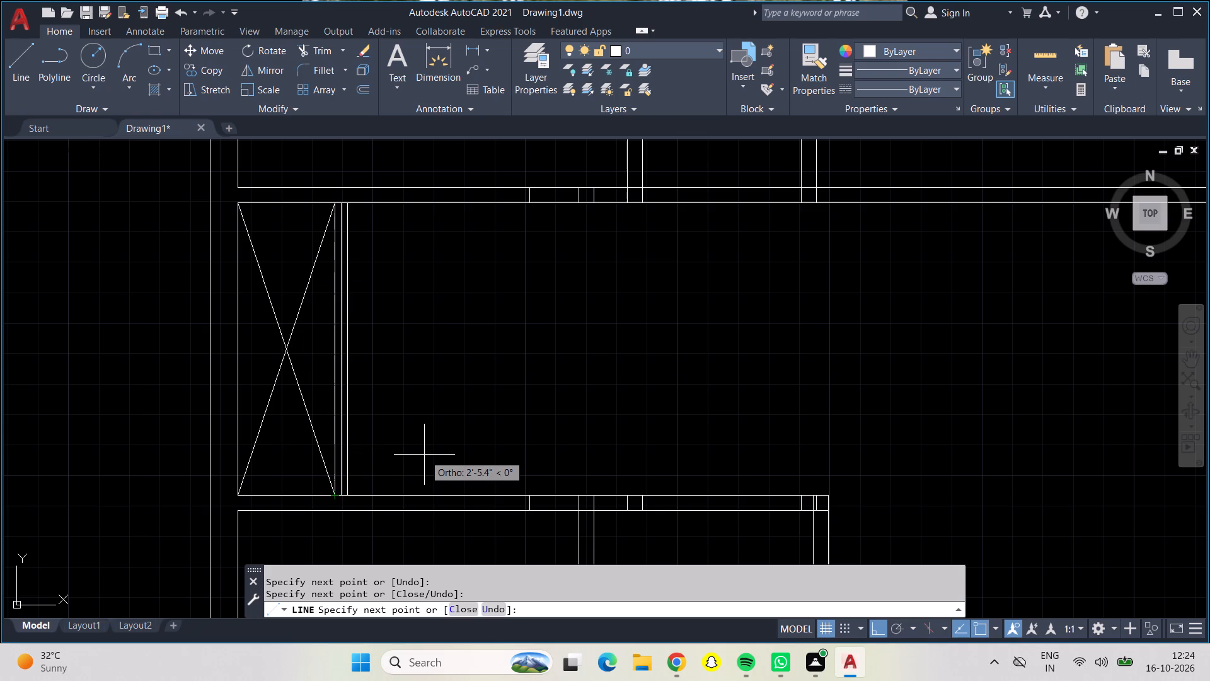
key("Return")
Trim the overlapping lines where the two upper vertical partitions meet the top outer wall, leaving open wall junctions.
scroll(413, 468, "down", 2)
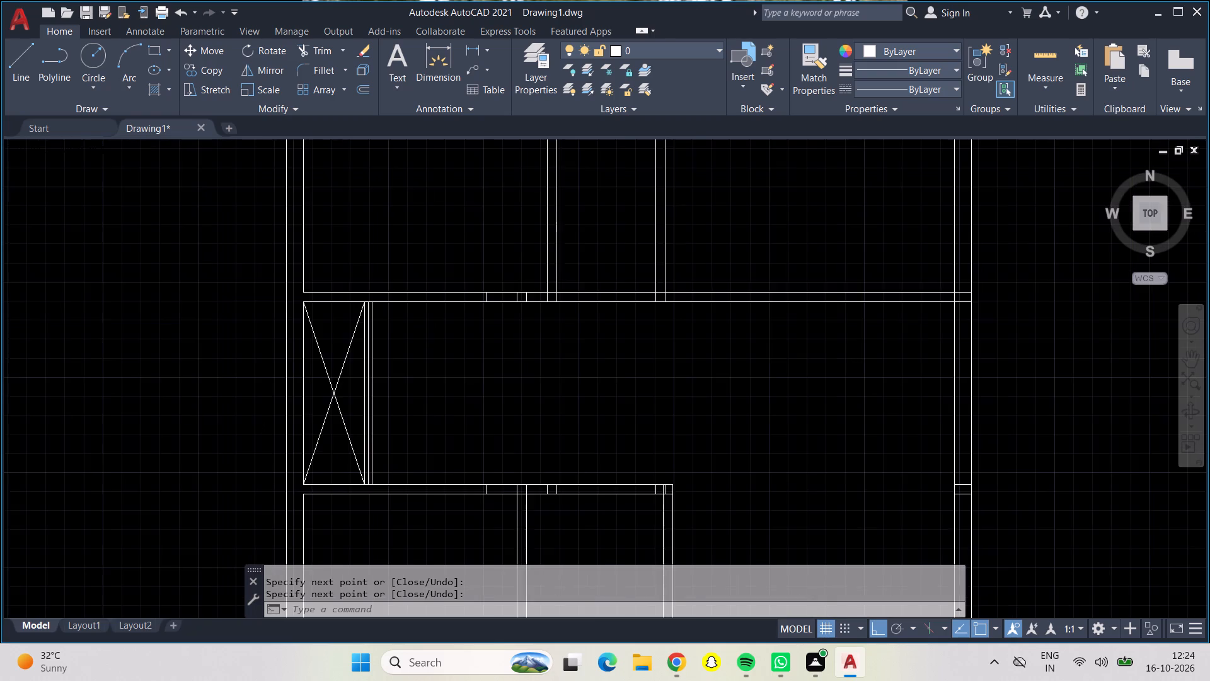
middle_click_drag(447, 448, 359, 428)
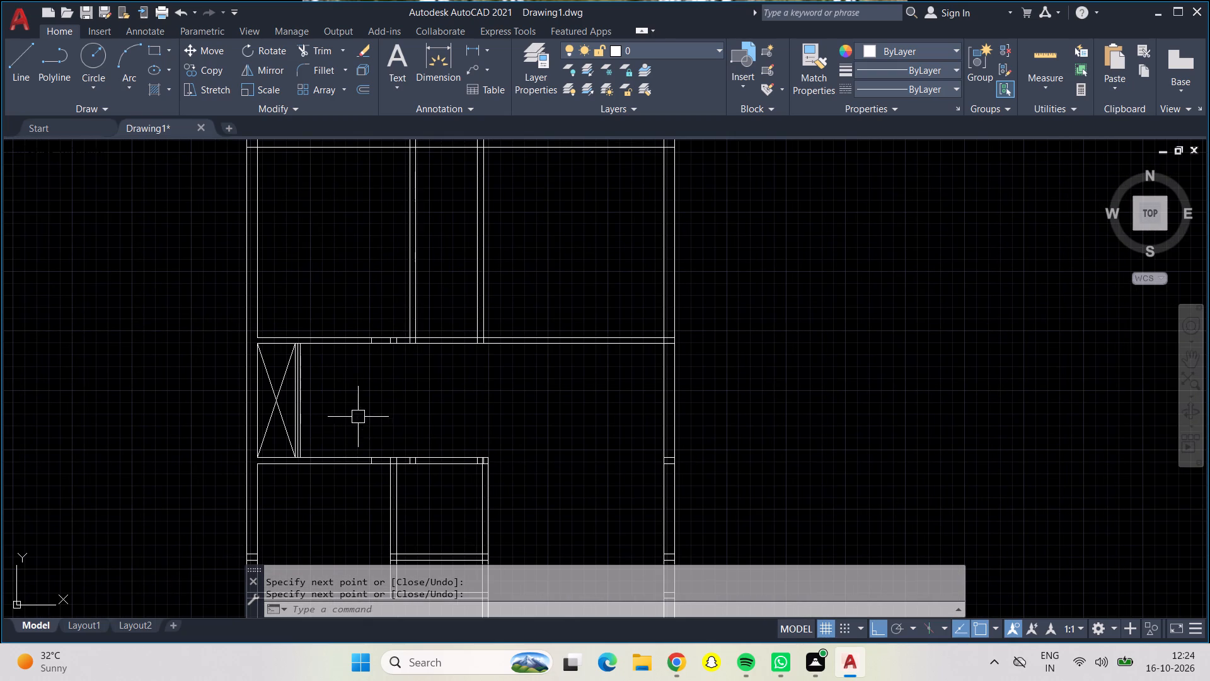
left_click(316, 50)
middle_click_drag(359, 192, 359, 291)
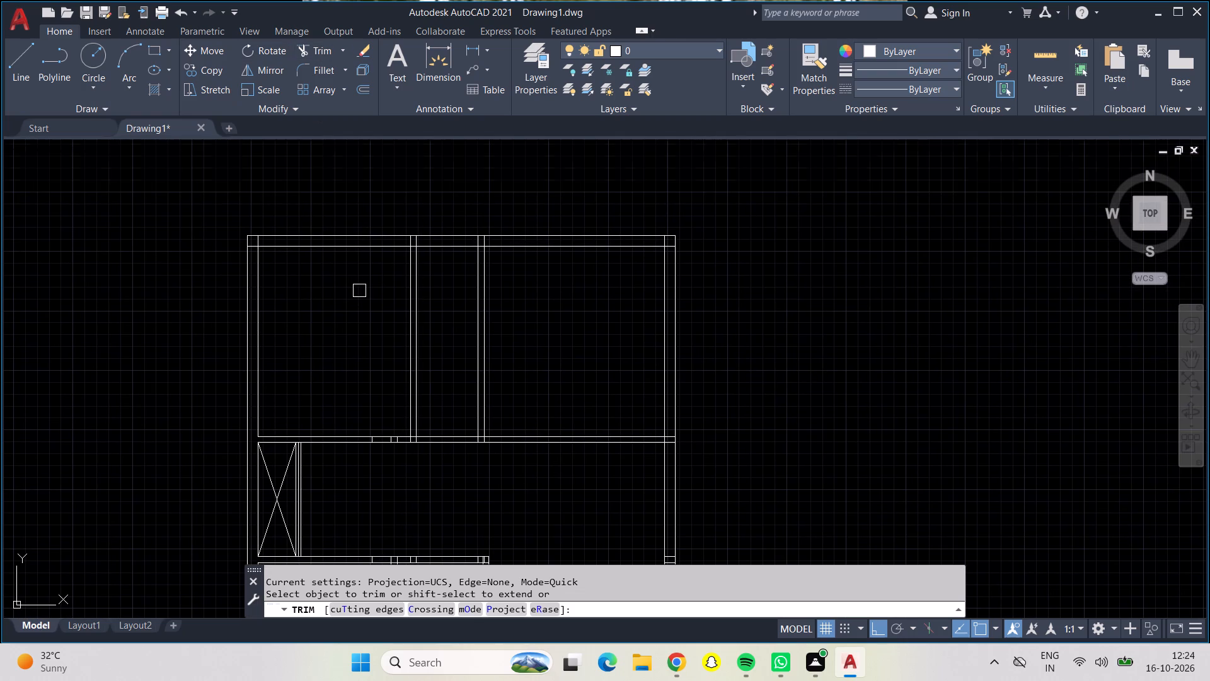
scroll(412, 238, "up", 3)
left_click(406, 243)
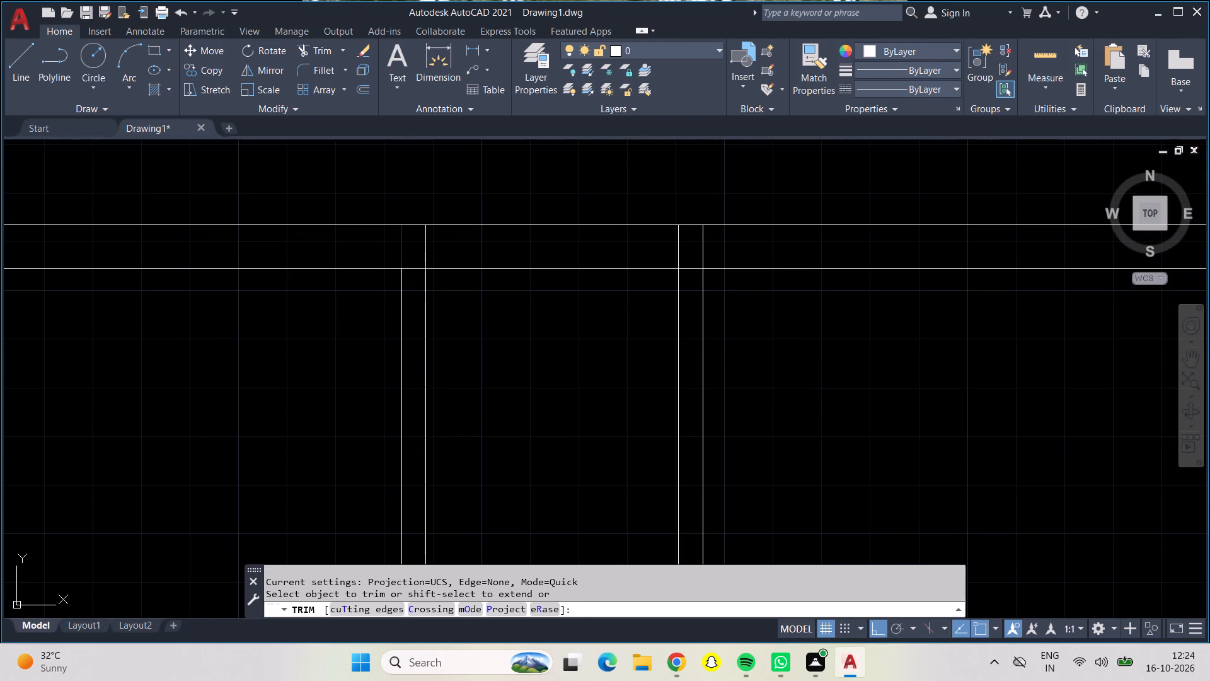
left_click(414, 271)
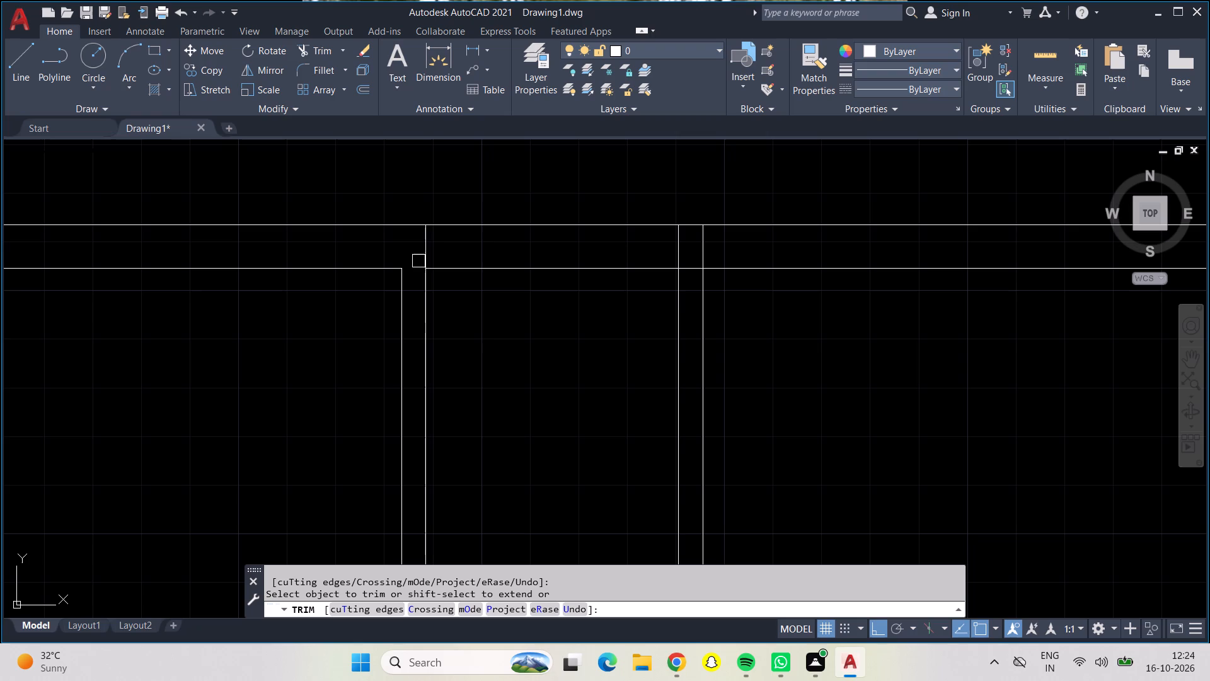
left_click(423, 251)
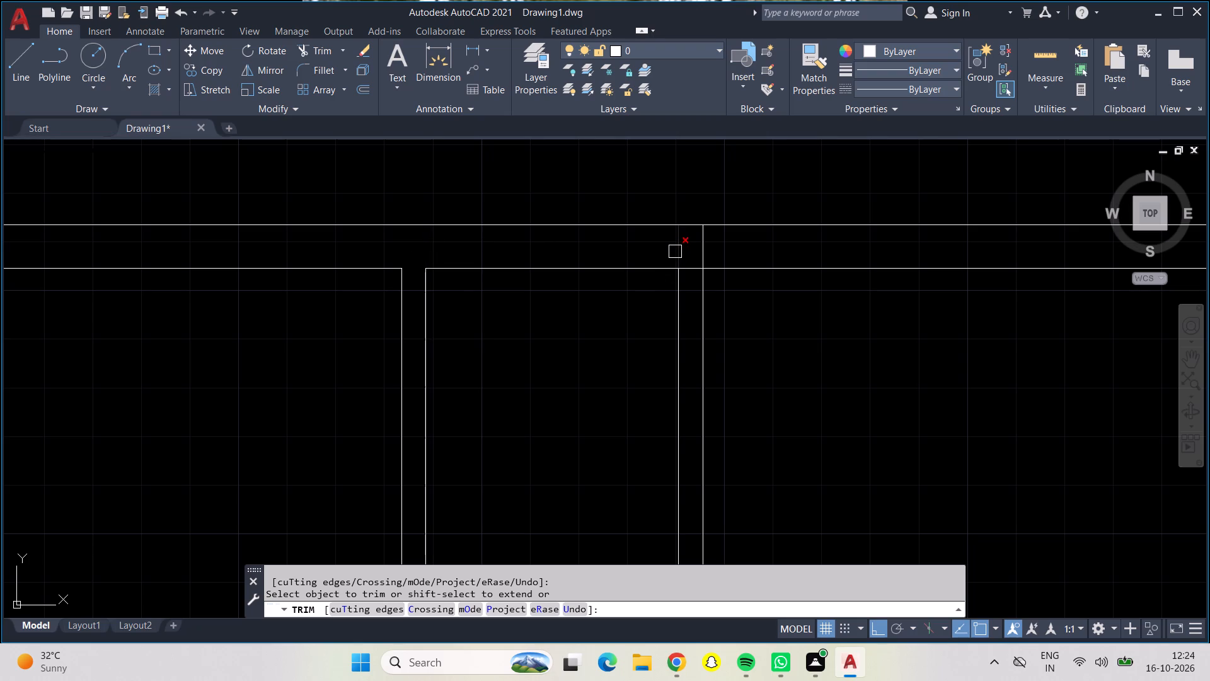
left_click(676, 250)
left_click(690, 264)
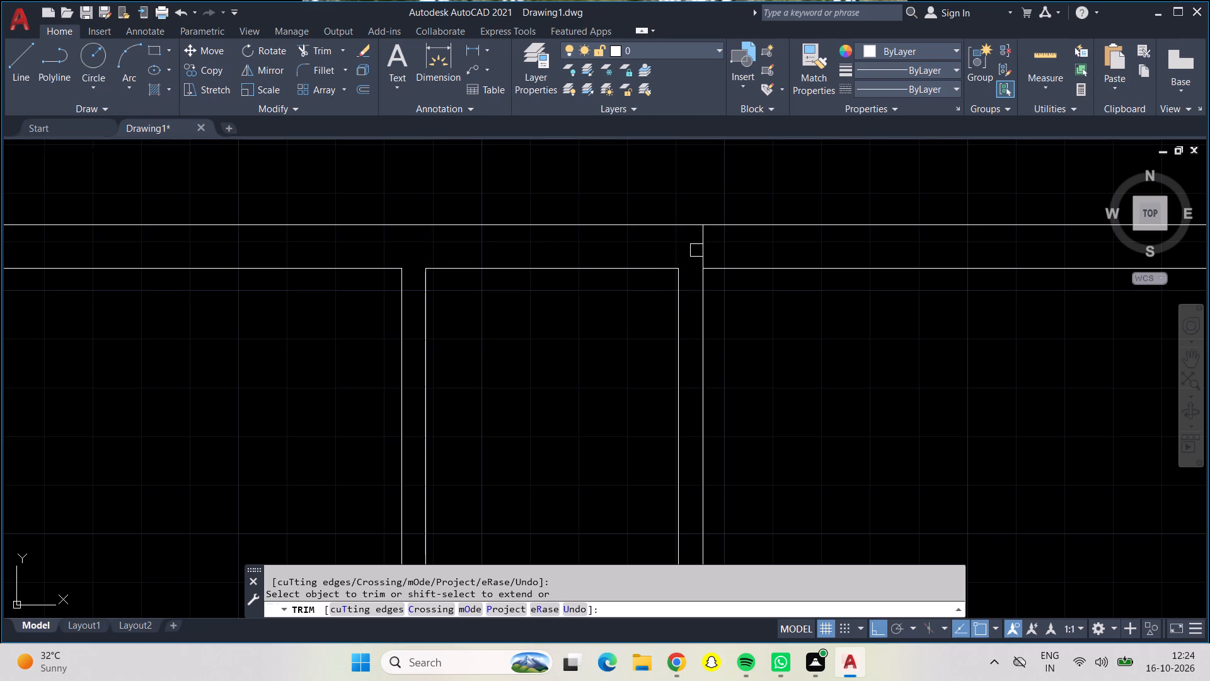
left_click(698, 248)
Quick-measure the dimensions of the upper right room.
scroll(693, 255, "down", 2)
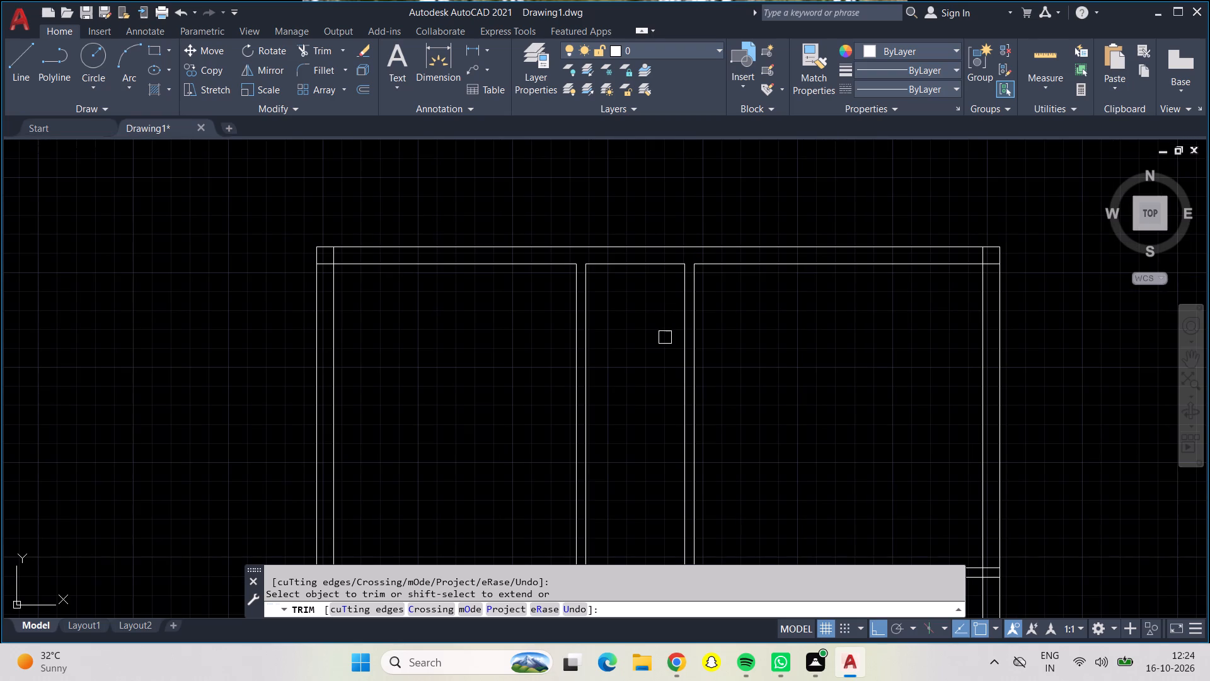
middle_click_drag(660, 339, 597, 243)
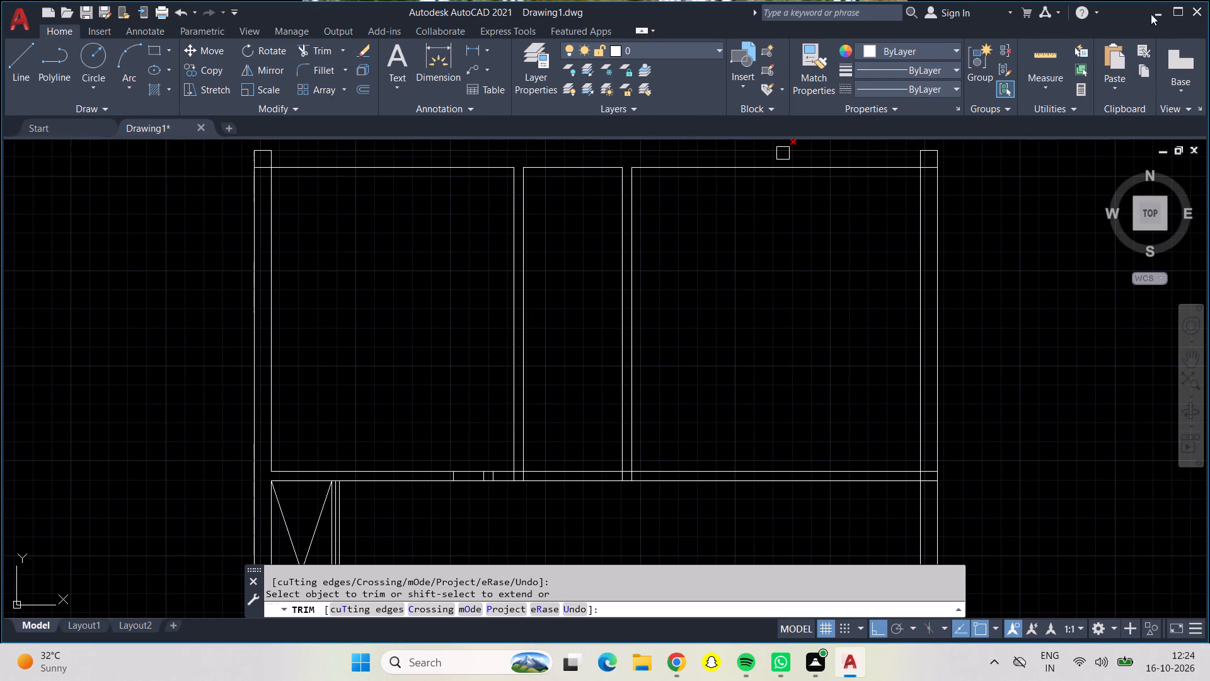
left_click(1040, 61)
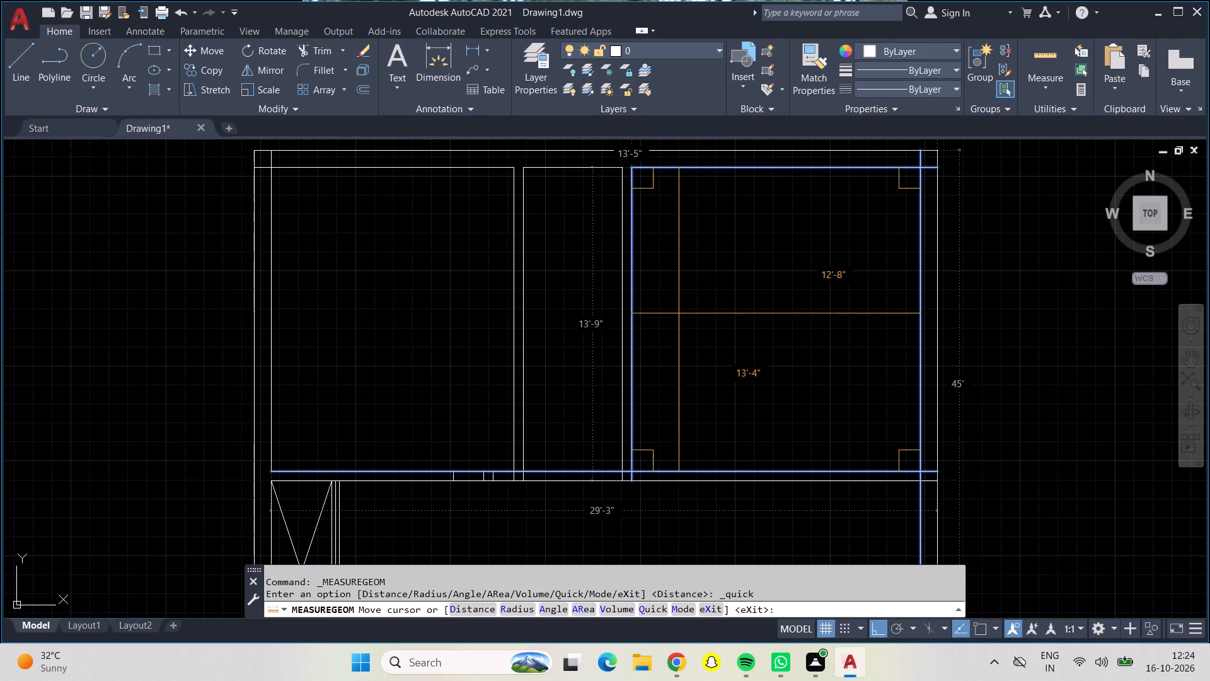
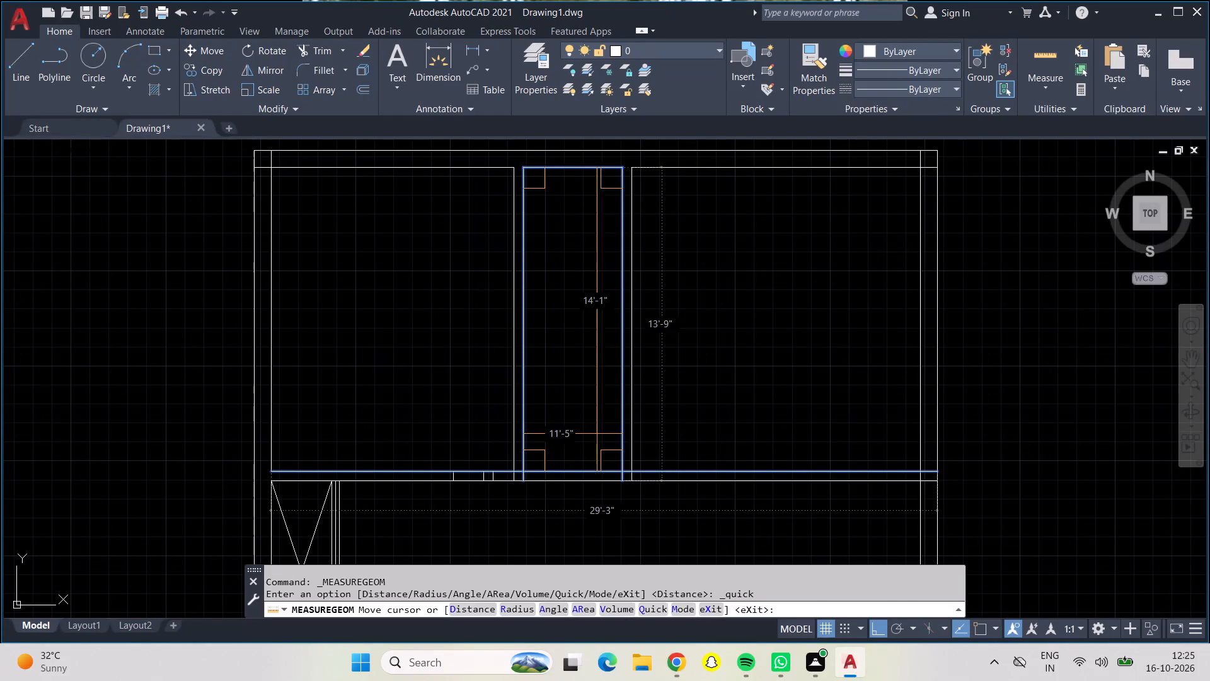
Offset the top wall's inner line between the two upper partitions 4' down into the narrow middle space.
key("Escape")
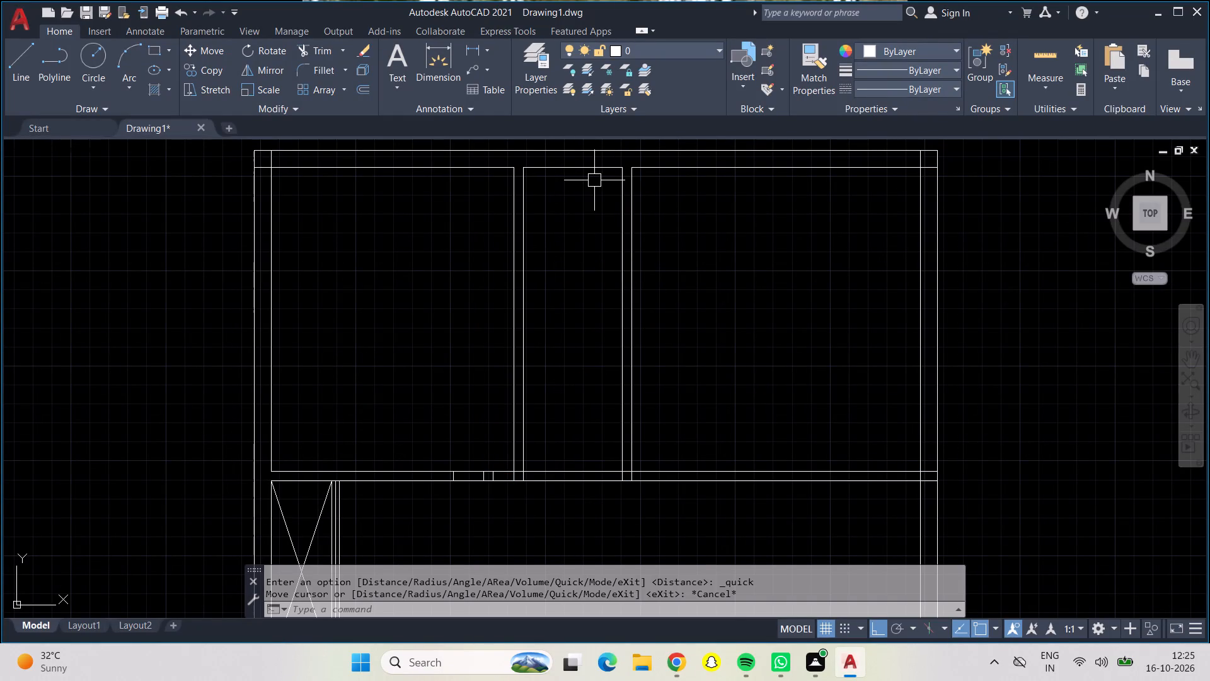
middle_click_drag(594, 180, 599, 248)
scroll(597, 243, "up", 1)
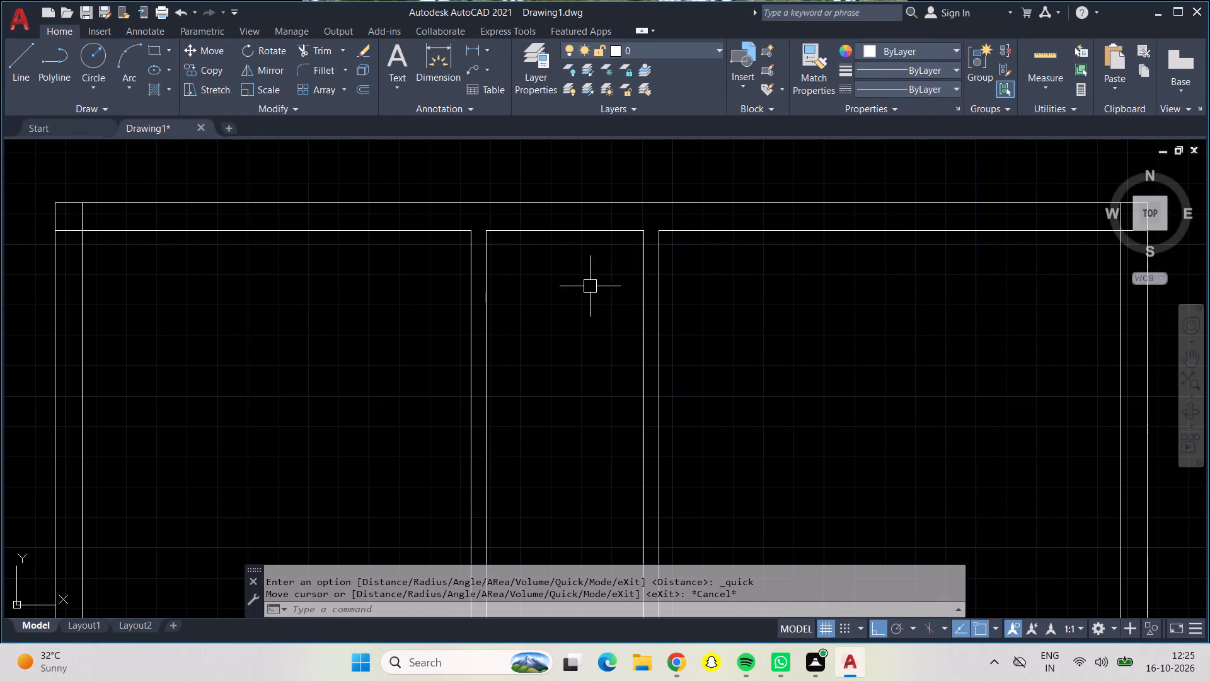
middle_click_drag(582, 310, 584, 245)
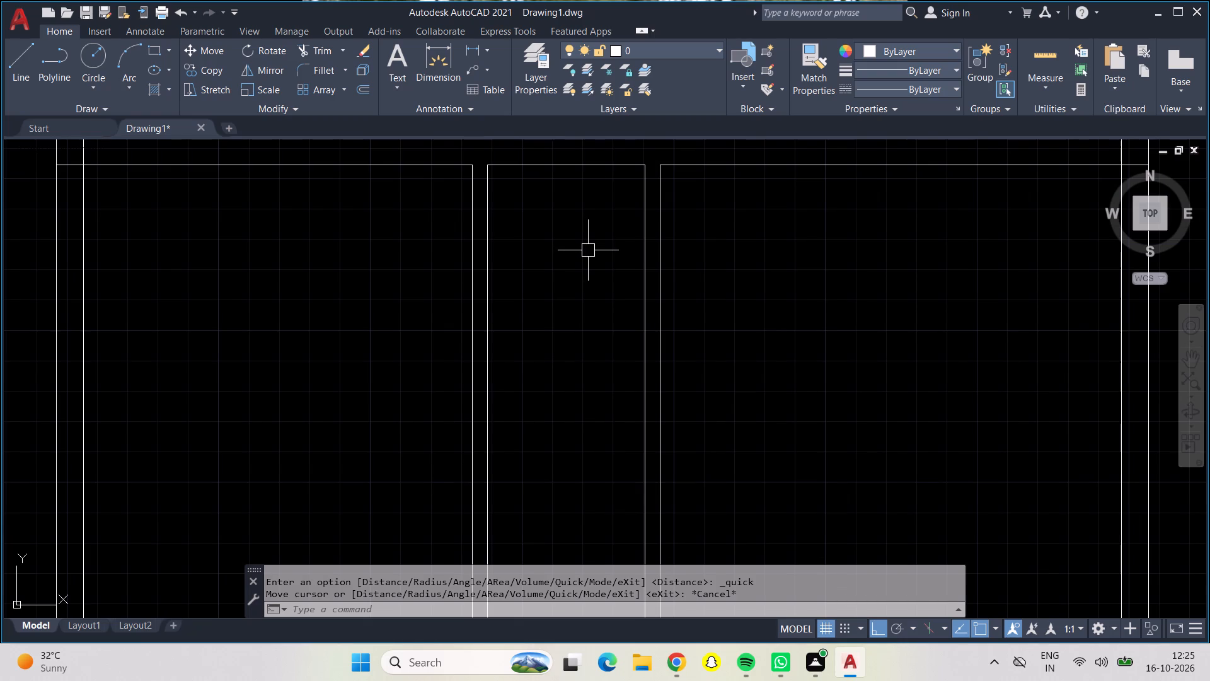
scroll(588, 258, "down", 1)
middle_click_drag(588, 258, 563, 248)
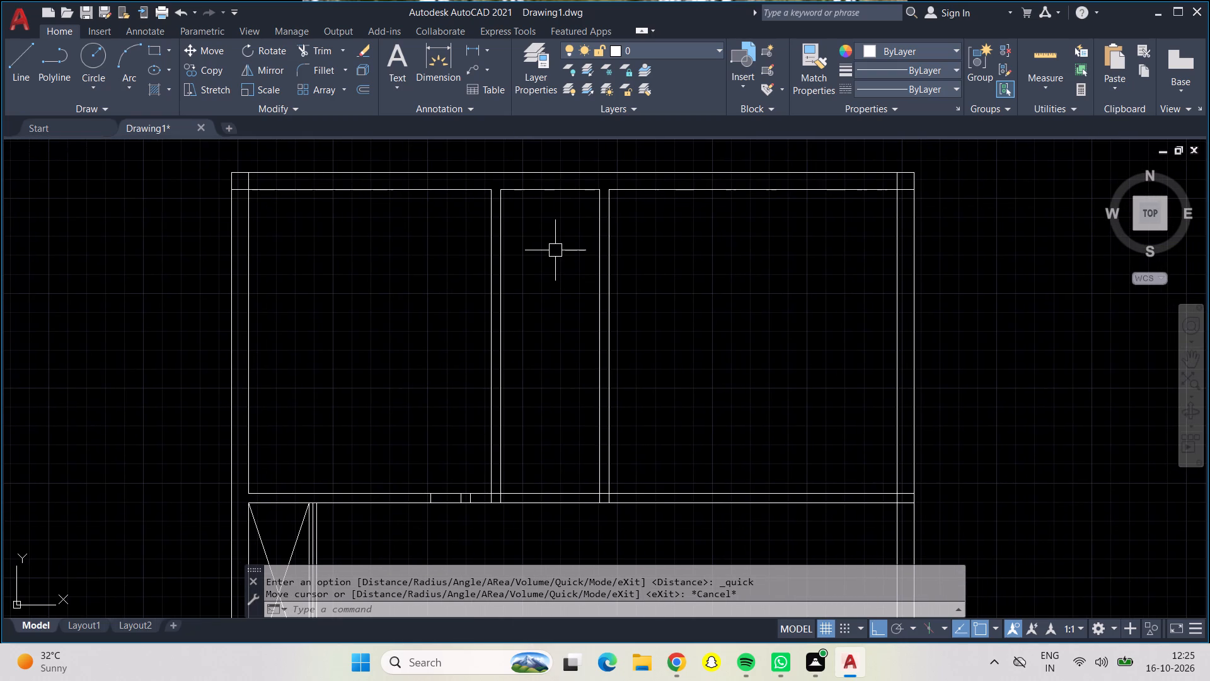
key("o")
key("Return")
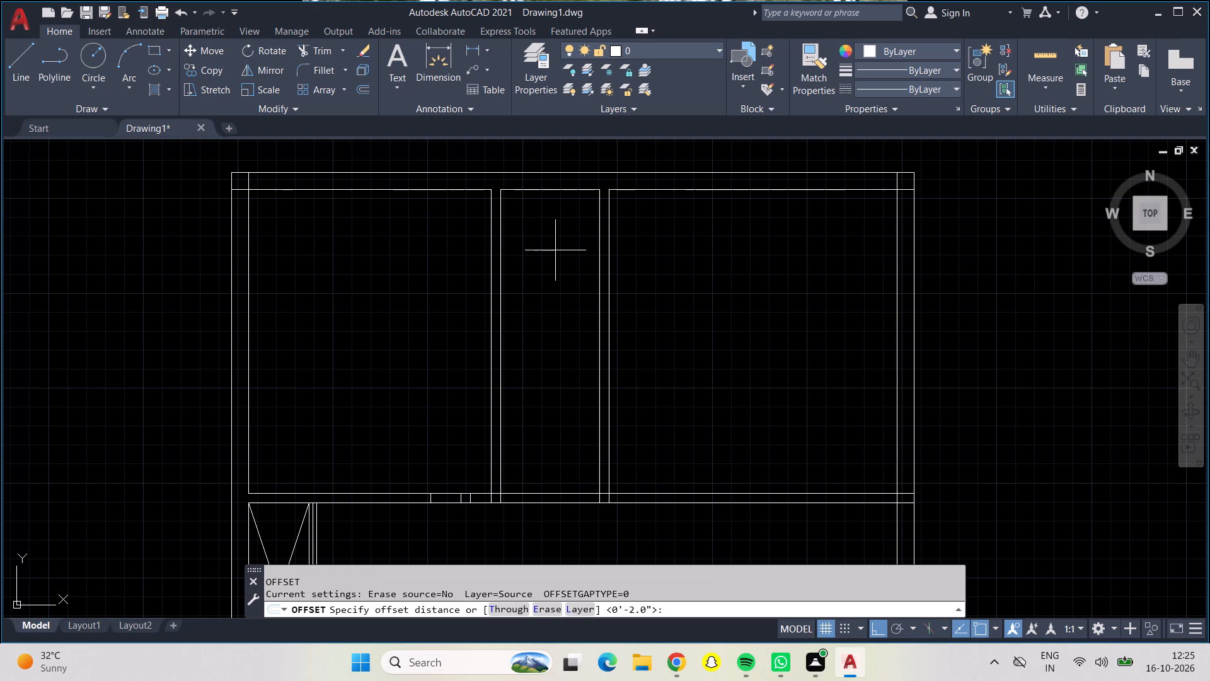
key("Escape")
key("o")
key("Return")
type("4'")
key("Return")
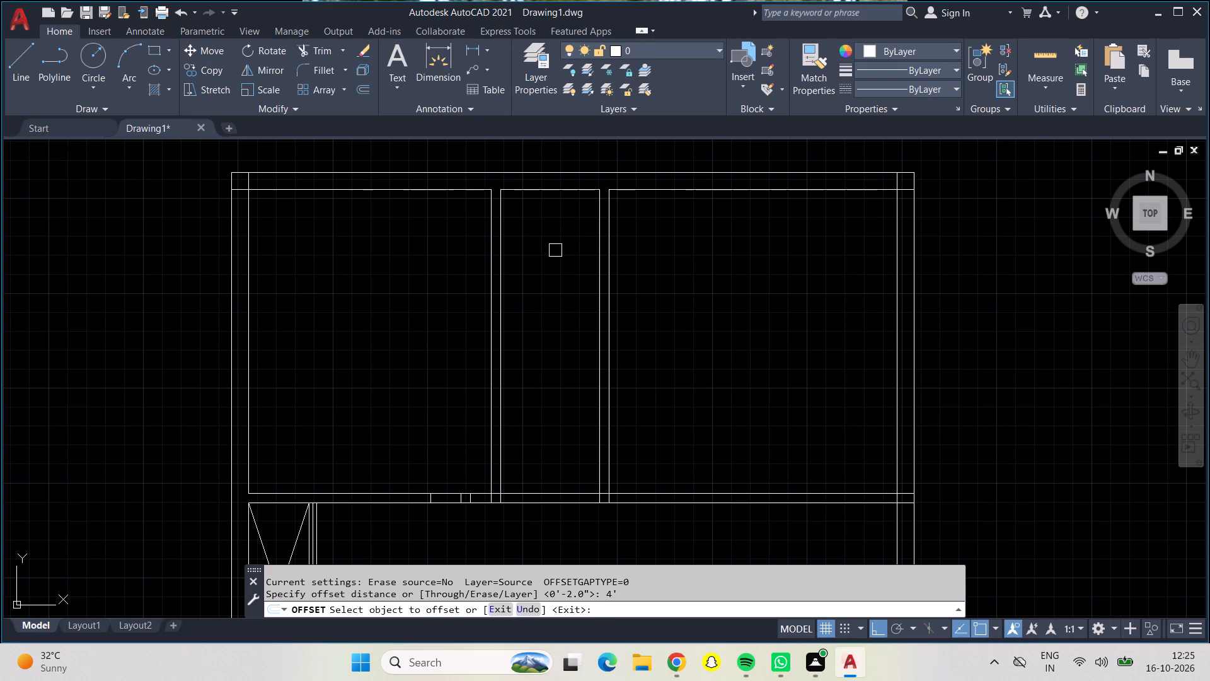
left_click(543, 191)
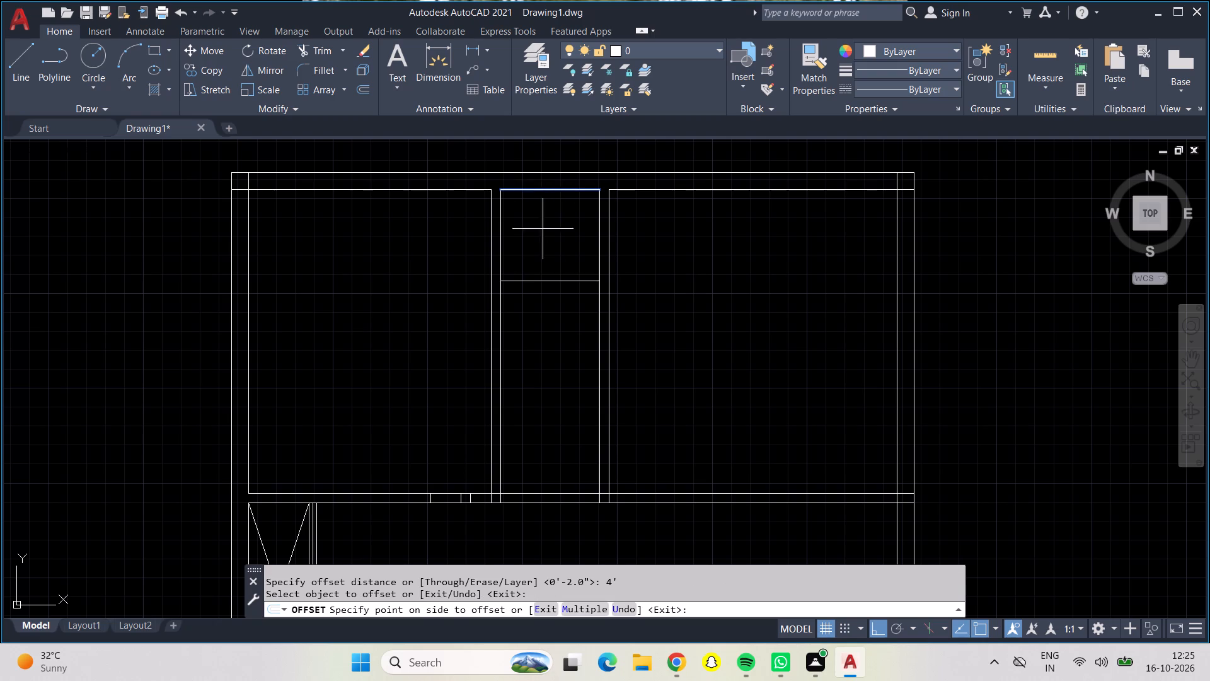
left_click(550, 252)
key("Escape")
Offset the new horizontal line in the middle space 5" upward to form a cross partition.
key("o")
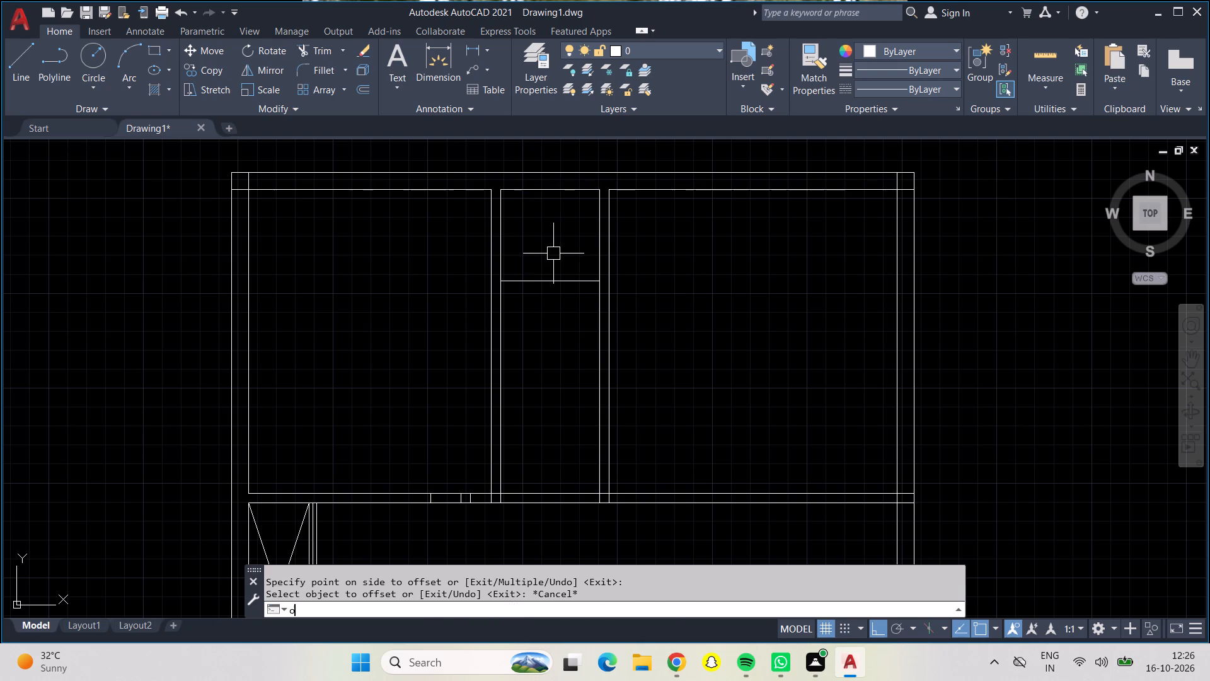
key("Return")
type("5\"")
key("Return")
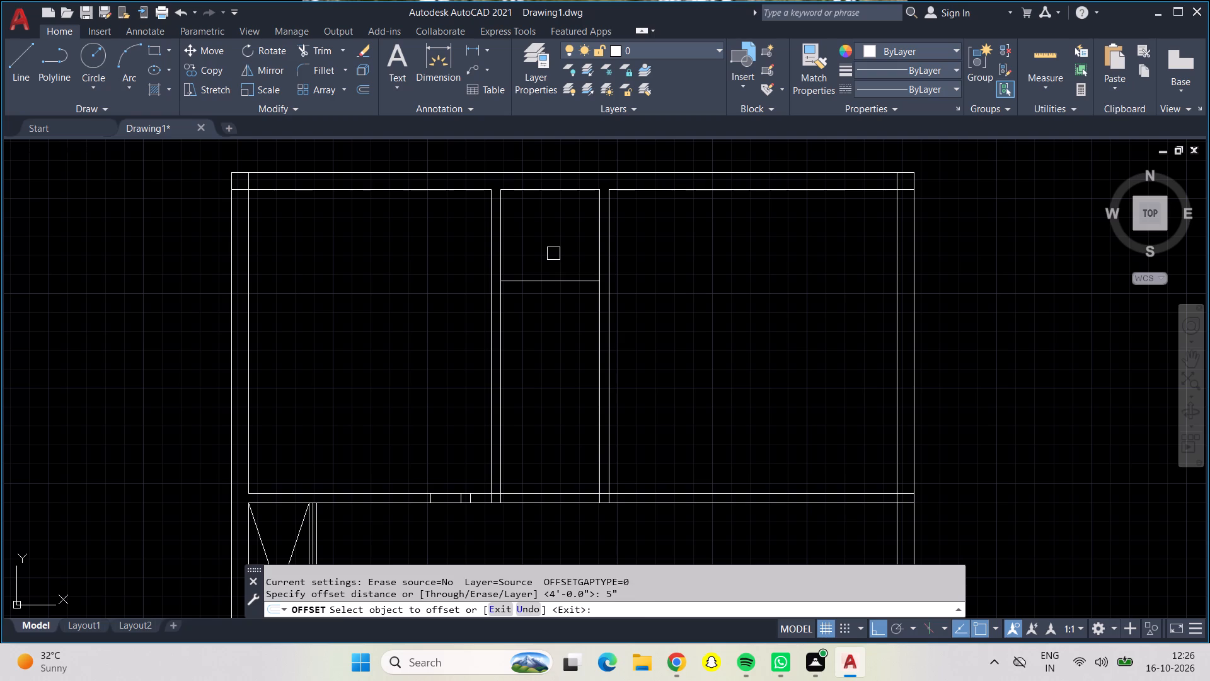
left_click(563, 286)
left_click(560, 264)
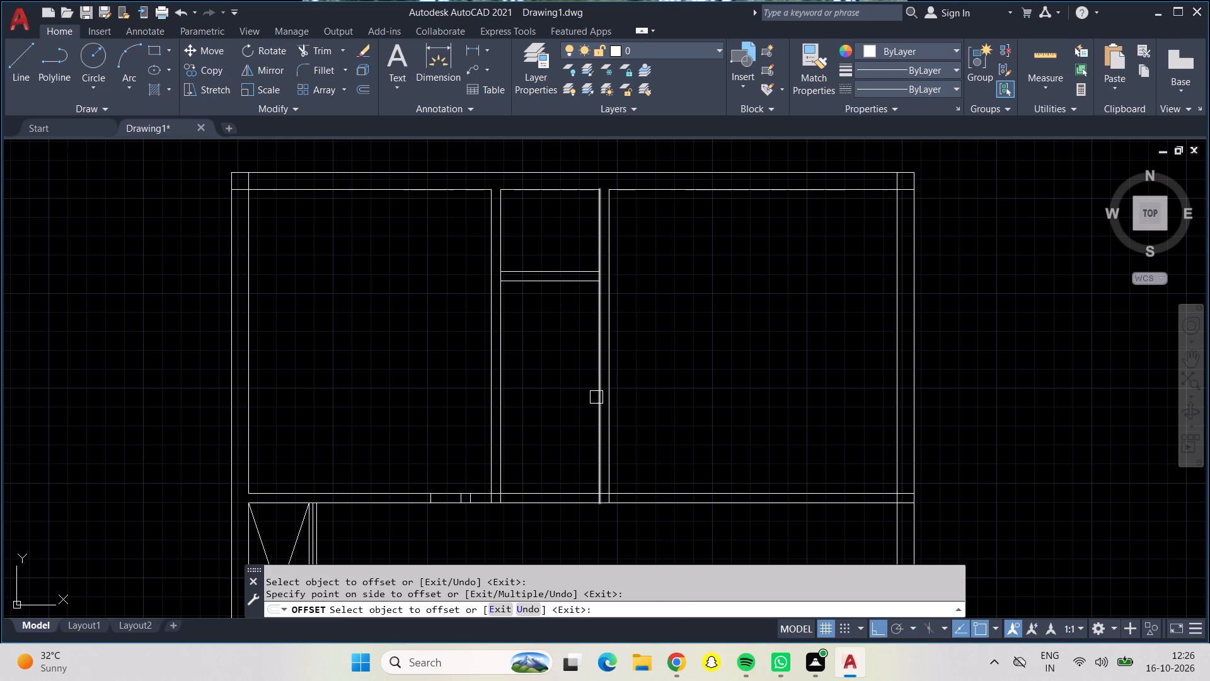
key("Escape")
Offset the lower line of the cross partition 8' downward within the middle space.
key("o")
key("Return")
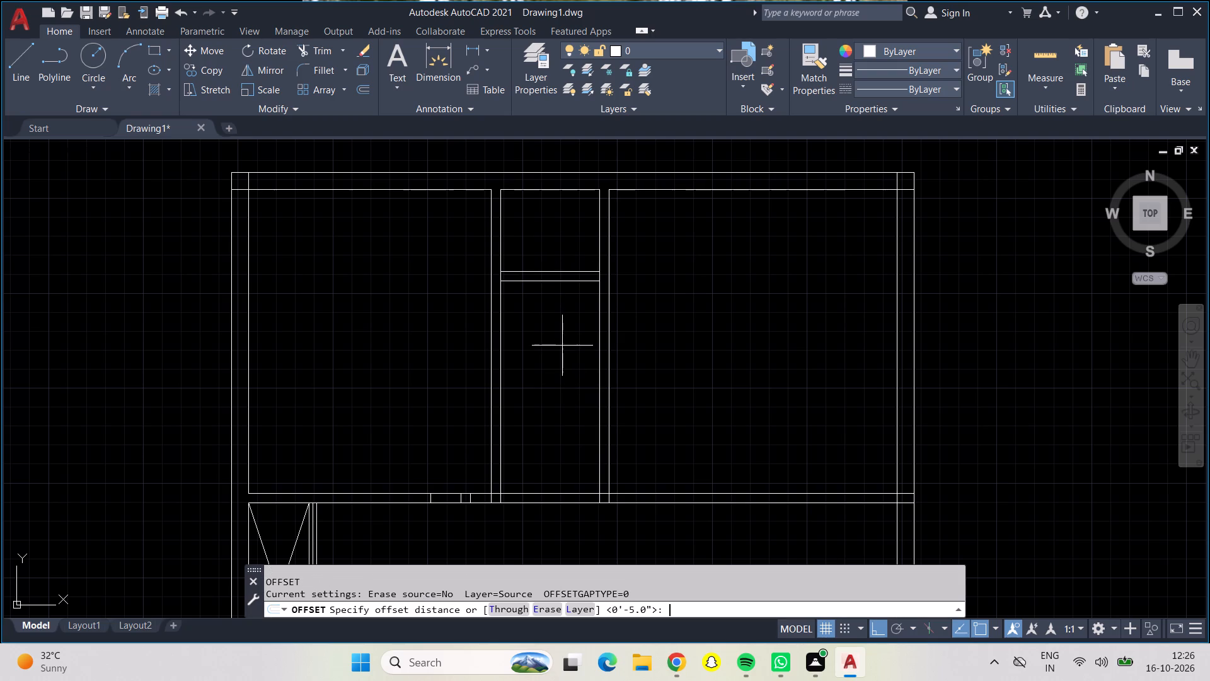
type("8'")
key("Return")
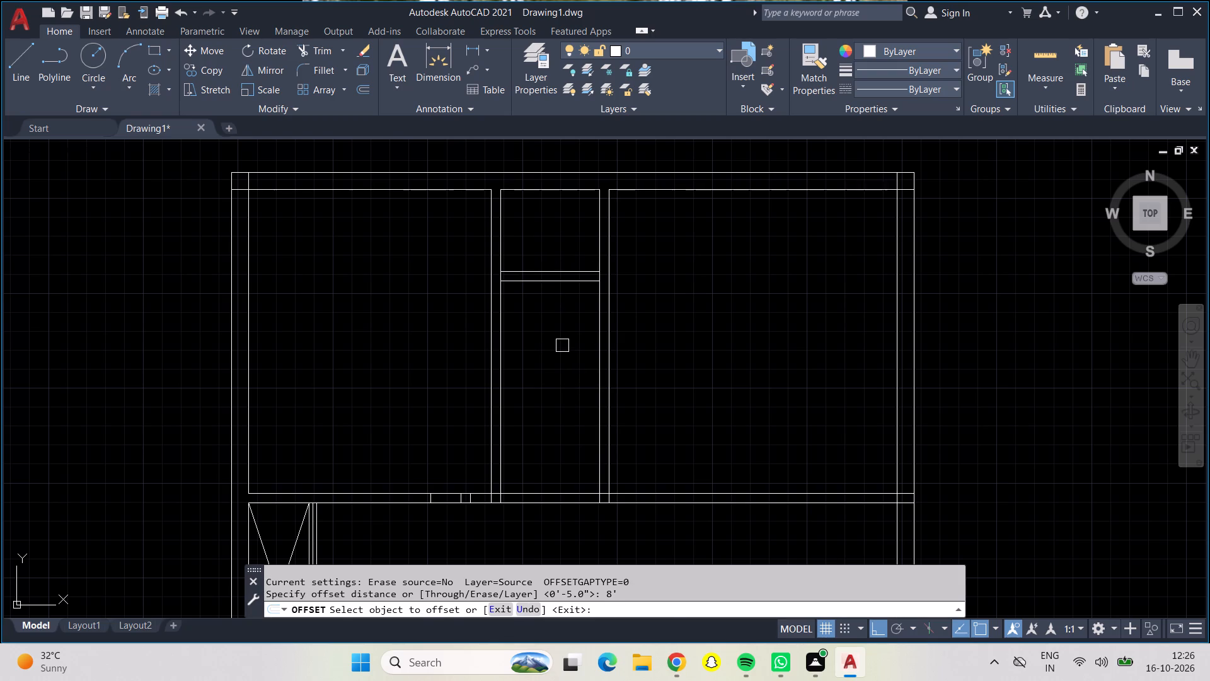
left_click(558, 285)
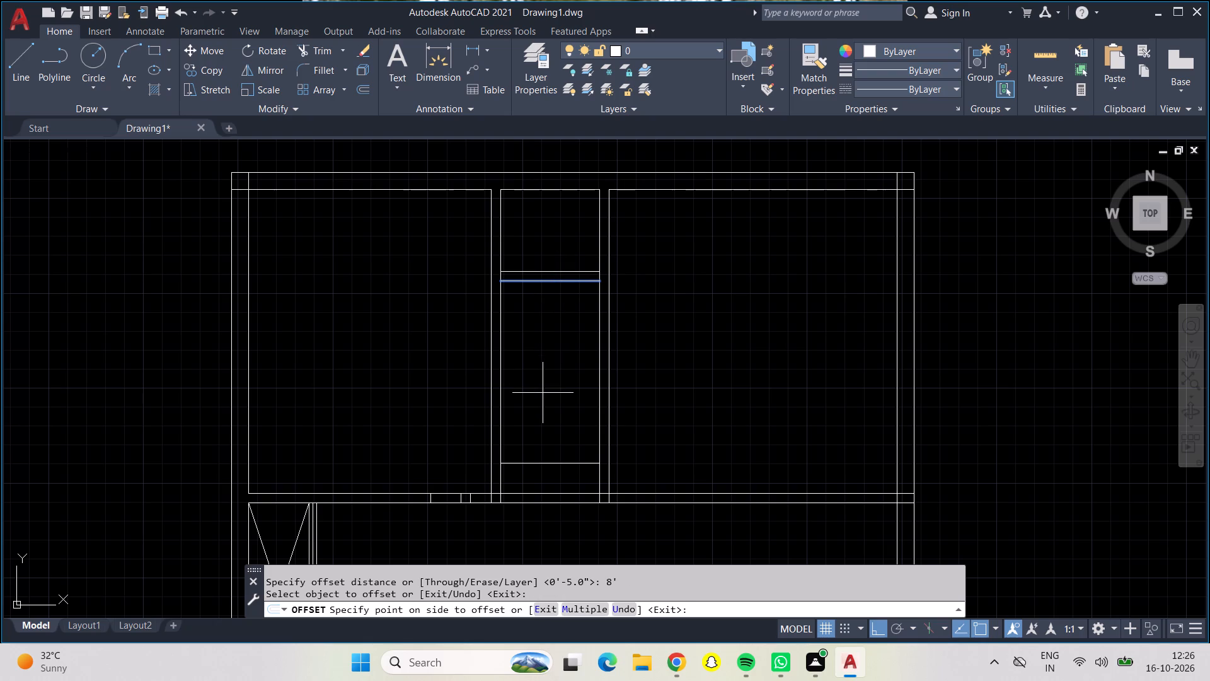
left_click(543, 393)
scroll(556, 479, "up", 3)
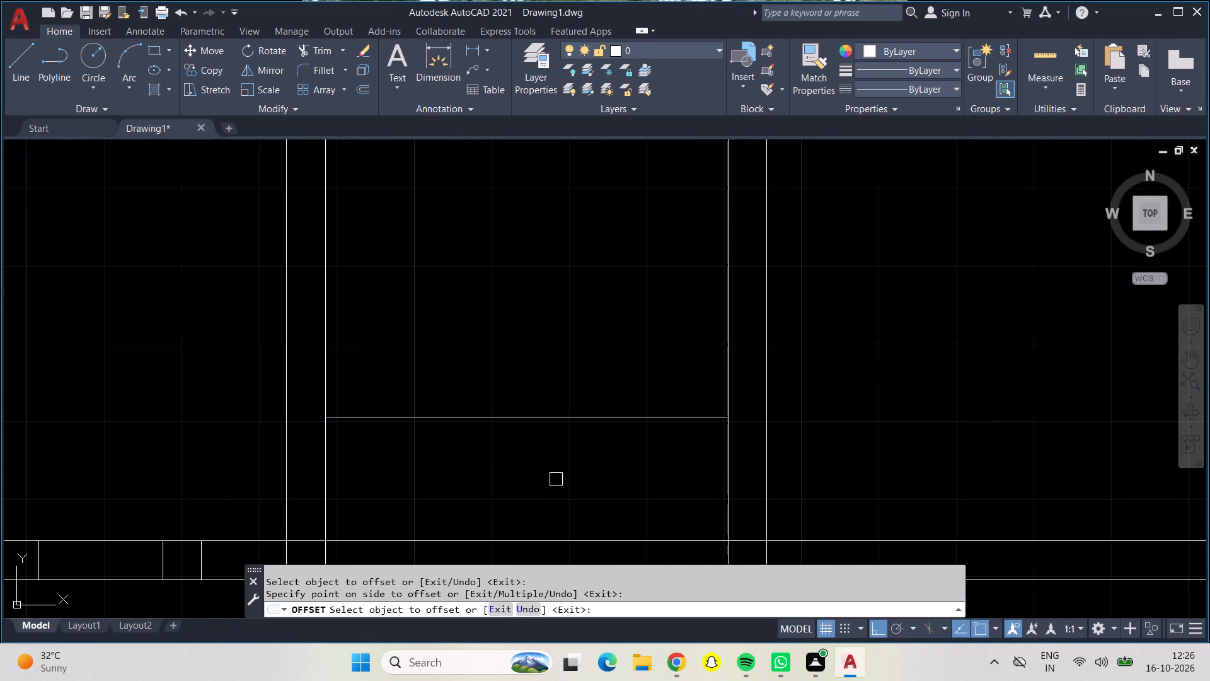
scroll(556, 479, "down", 1)
scroll(550, 428, "down", 1)
middle_click_drag(548, 428, 544, 381)
right_click_drag(548, 428, 544, 381)
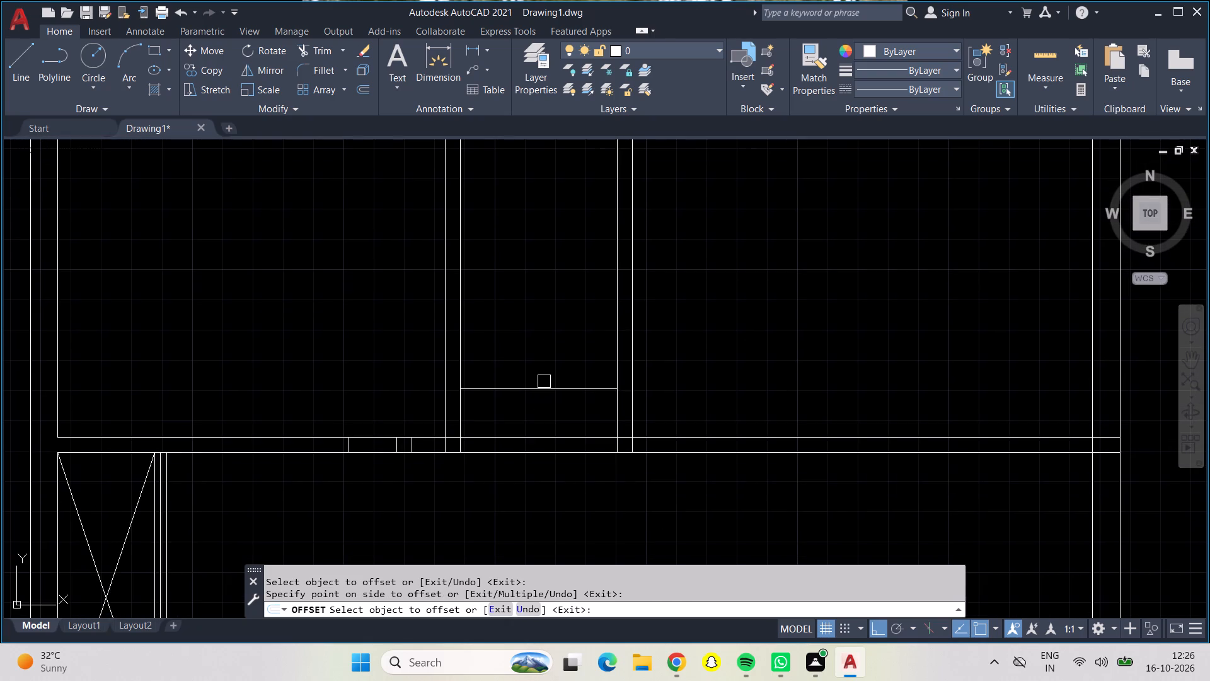
key("Escape")
Offset the lower horizontal line in the middle space 5" upward to form a second cross partition.
key("o")
key("Return")
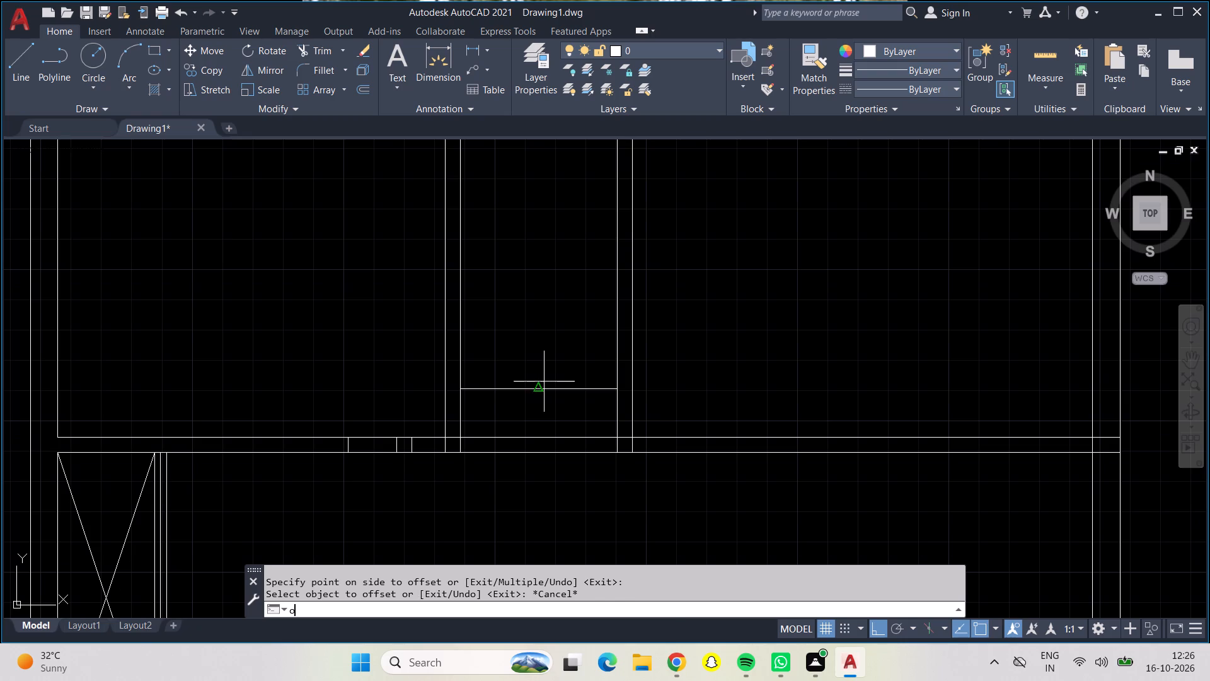
type("5\"")
key("Return")
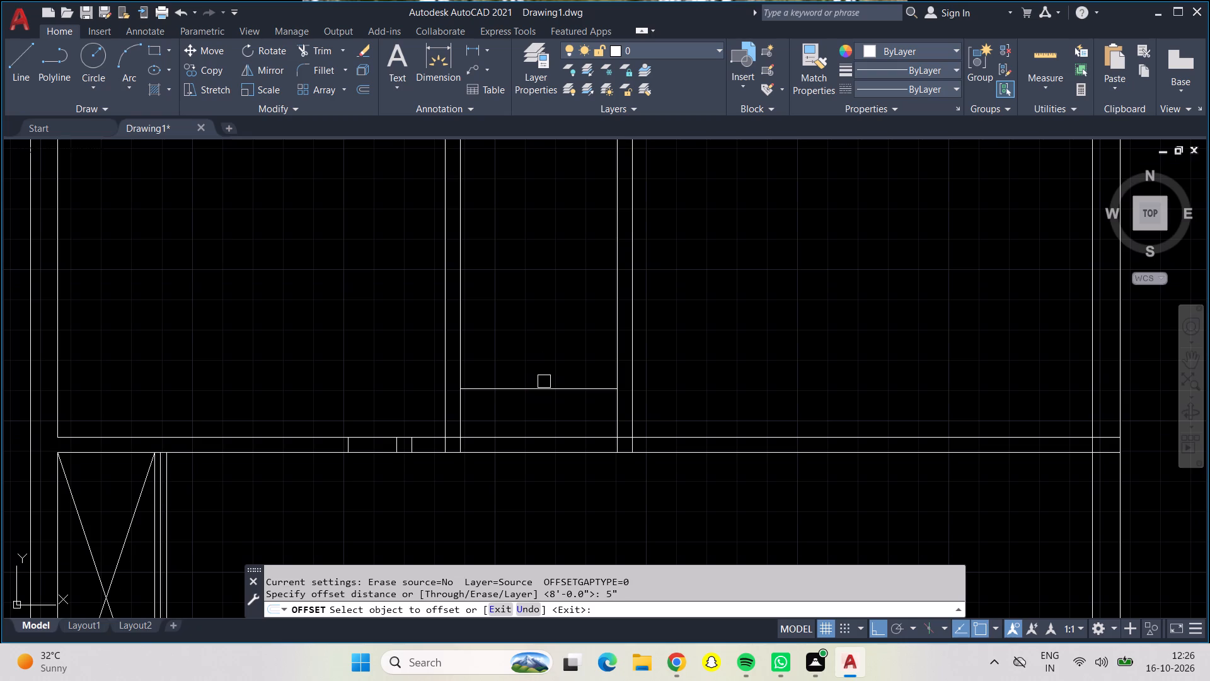
left_click(547, 390)
left_click(538, 344)
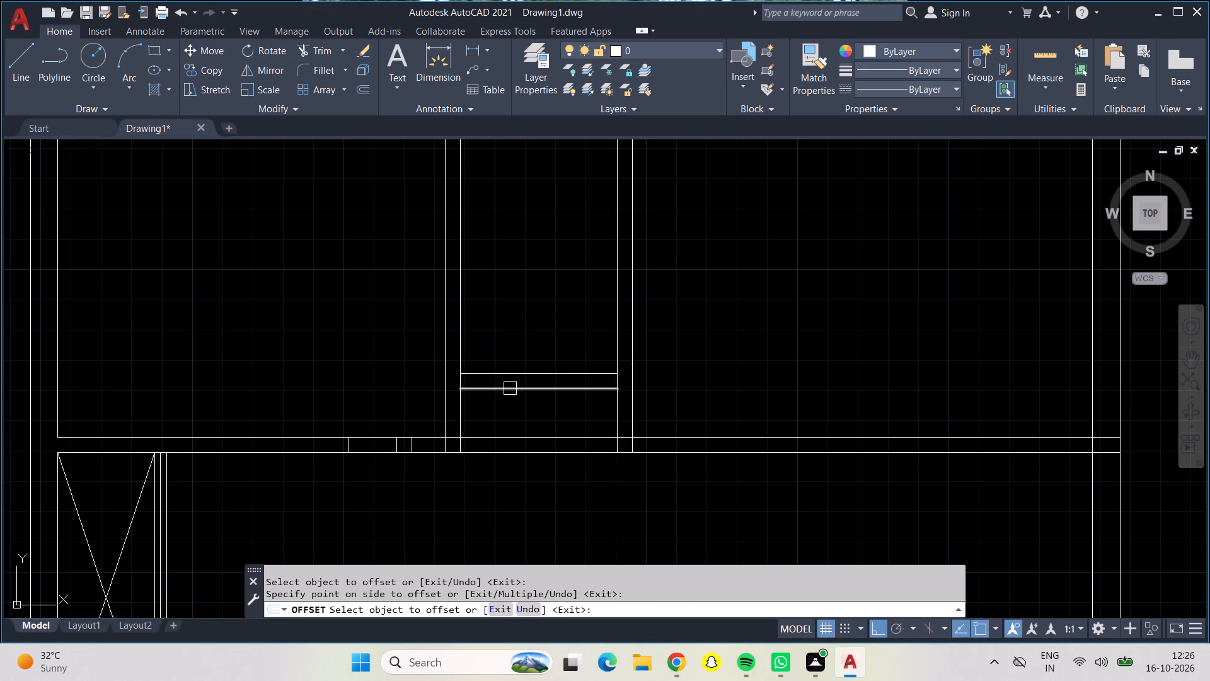
key("Escape")
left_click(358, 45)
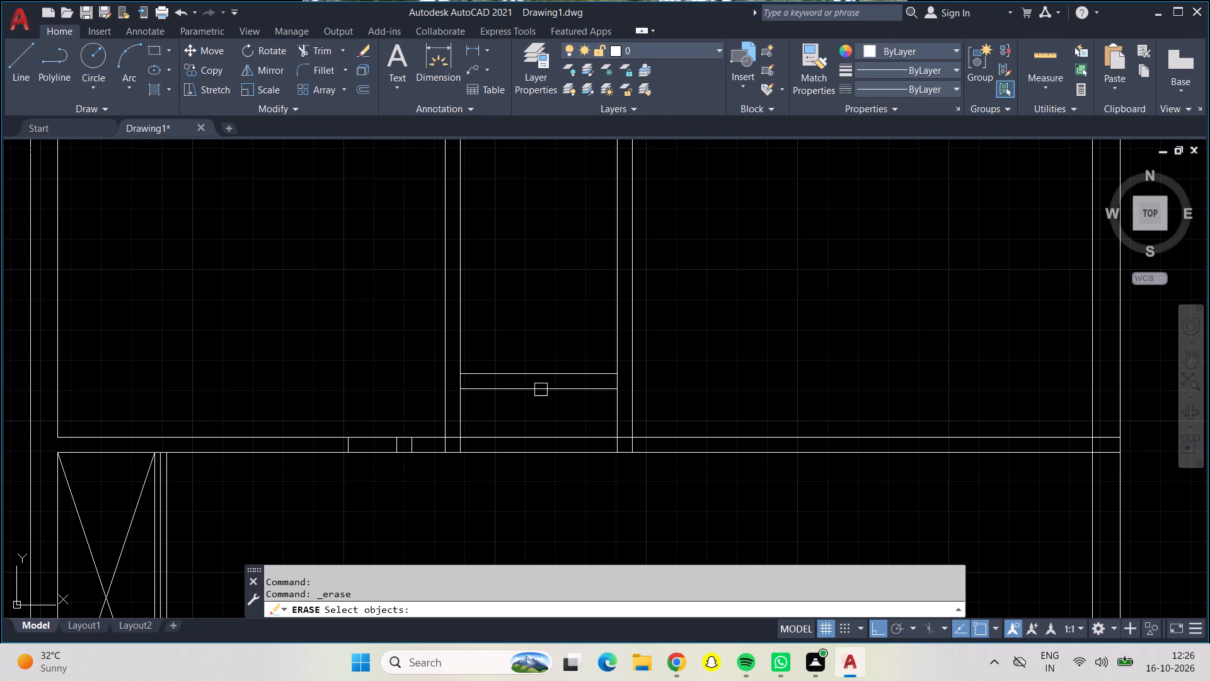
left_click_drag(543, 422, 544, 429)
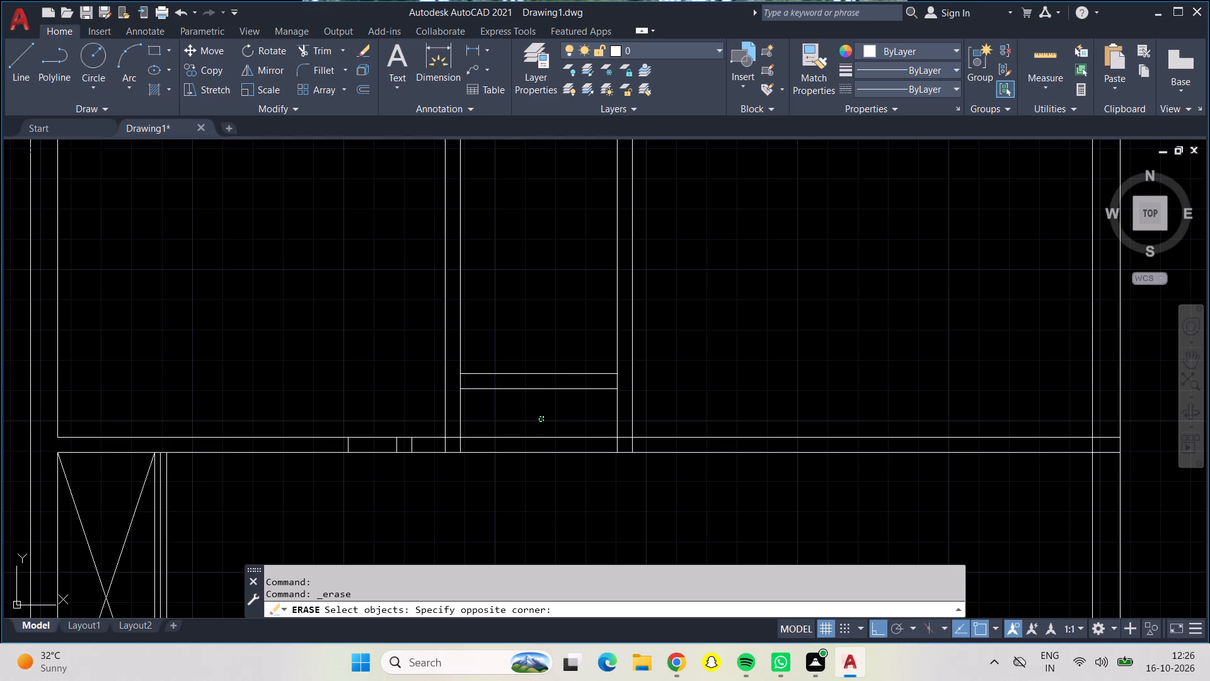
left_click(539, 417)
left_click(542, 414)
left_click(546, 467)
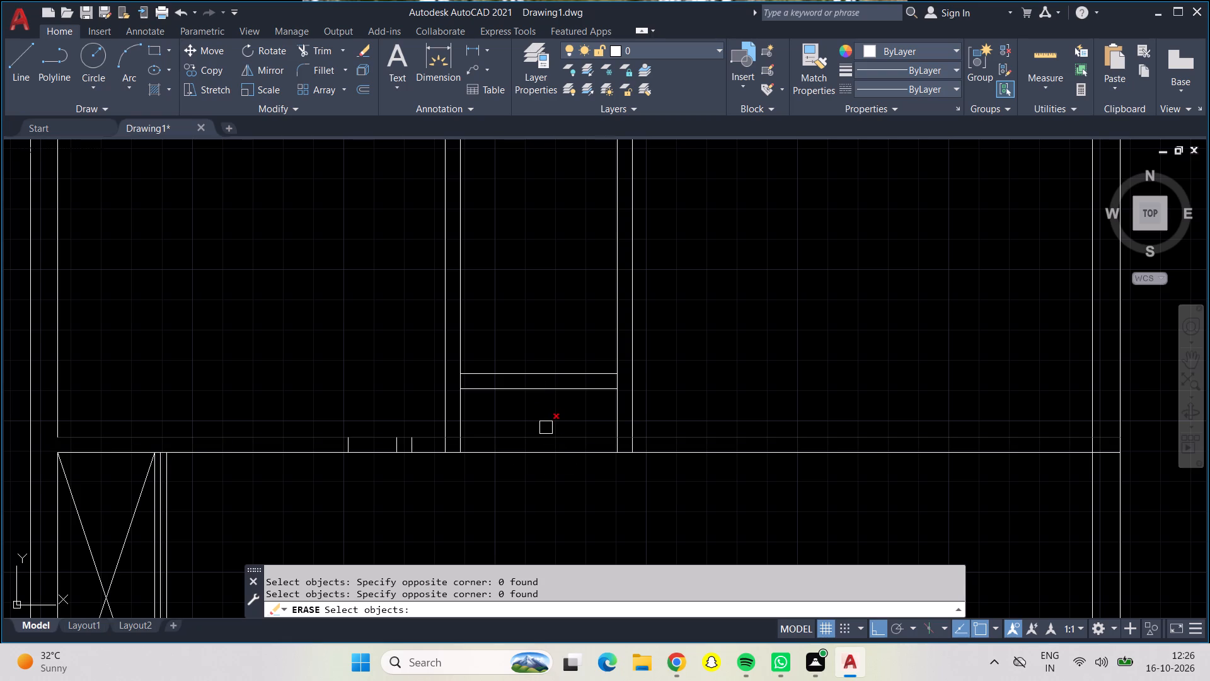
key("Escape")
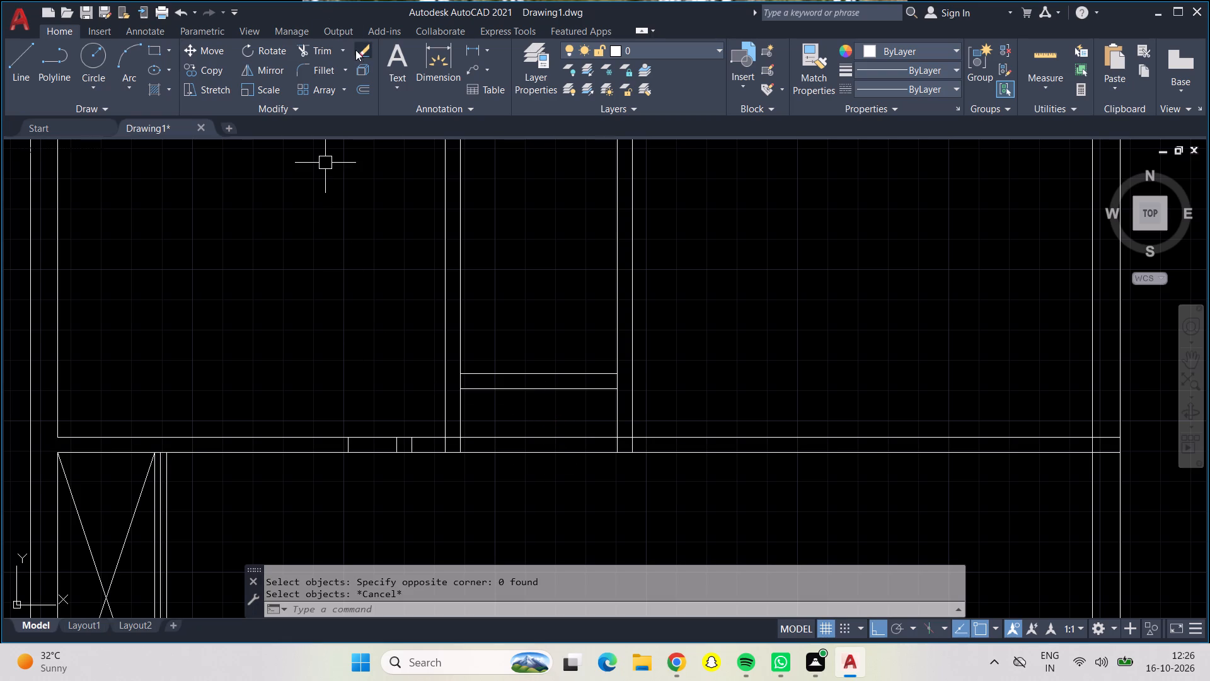
Trim both lines of the long horizontal wall between the two partitions, opening the middle space at its lower end.
left_click(323, 47)
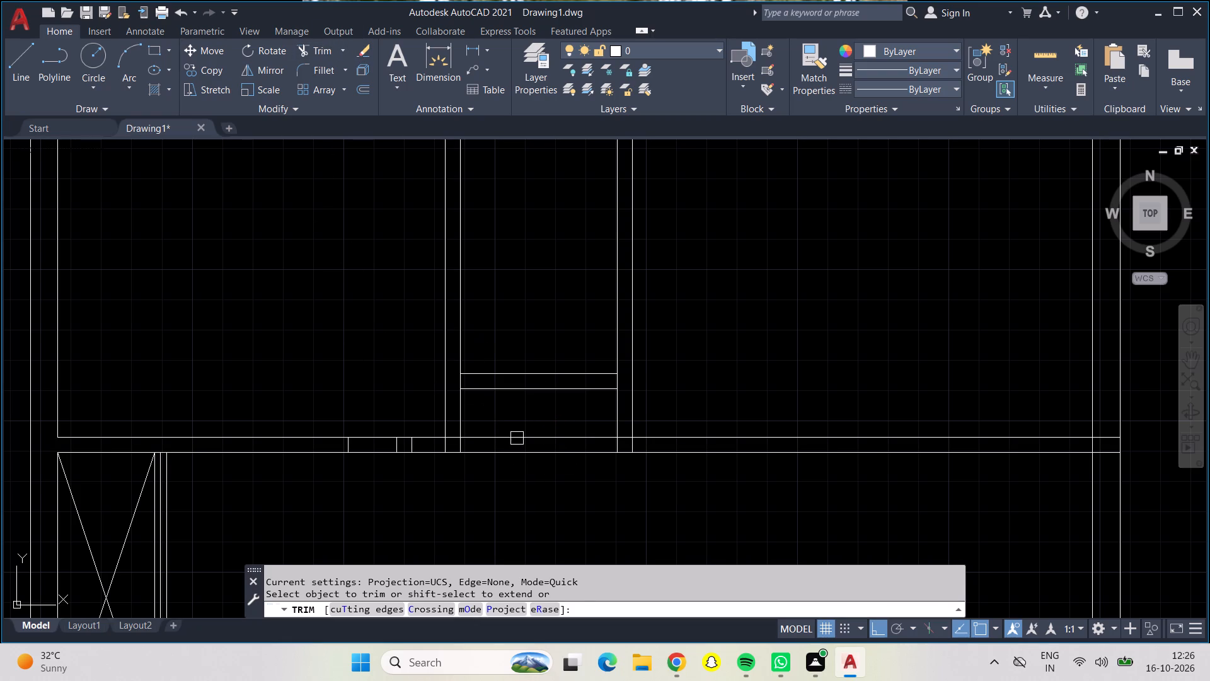
left_click(518, 438)
left_click(517, 447)
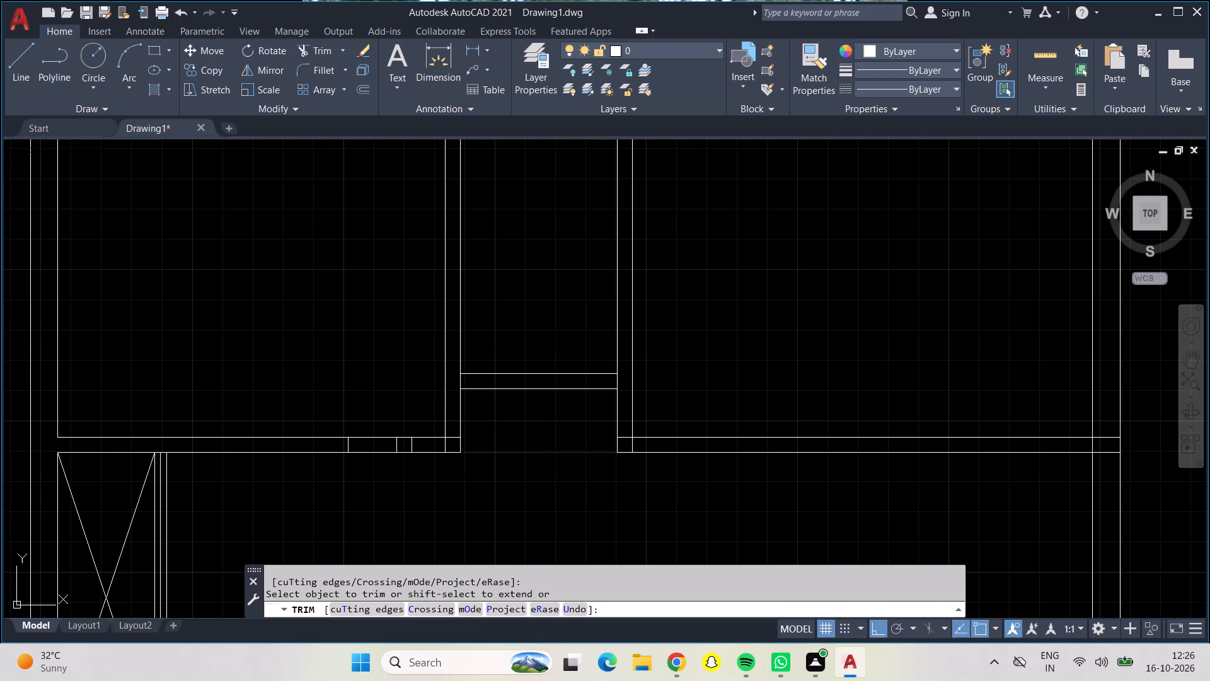
Trim away the short stubs inside the horizontal wall and the overlapping lines at the left partition's lower corner.
scroll(342, 444, "up", 3)
scroll(342, 444, "down", 1)
scroll(342, 444, "up", 1)
scroll(342, 444, "down", 1)
left_click_drag(359, 450, 398, 448)
left_click_drag(458, 449, 601, 447)
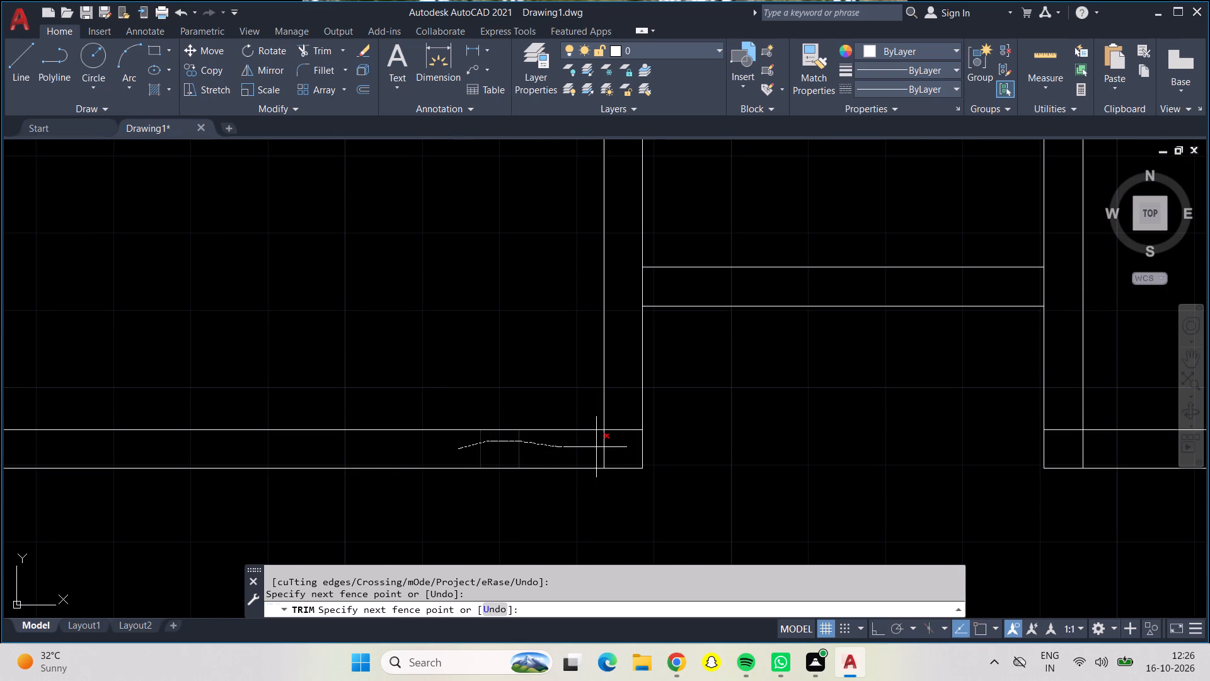
left_click_drag(601, 447, 614, 422)
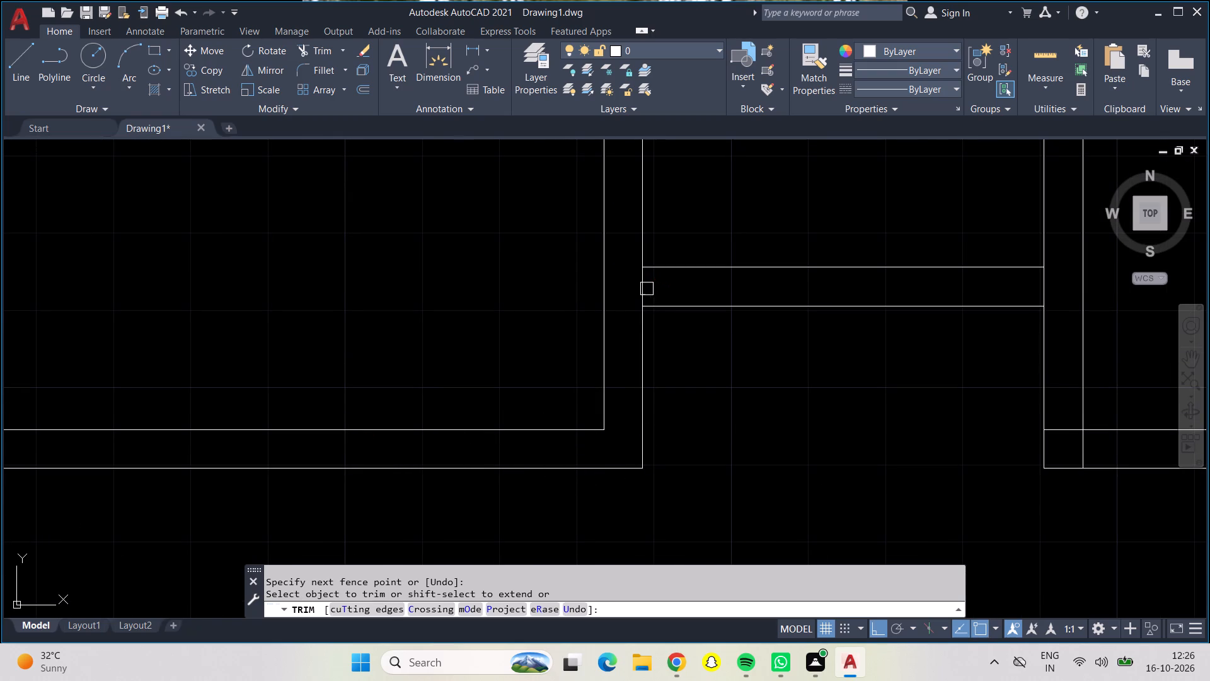
Trim the partition faces at both ends of the lower 5" cross partition to open its wall junctions.
left_click(646, 288)
middle_click_drag(773, 395, 287, 478)
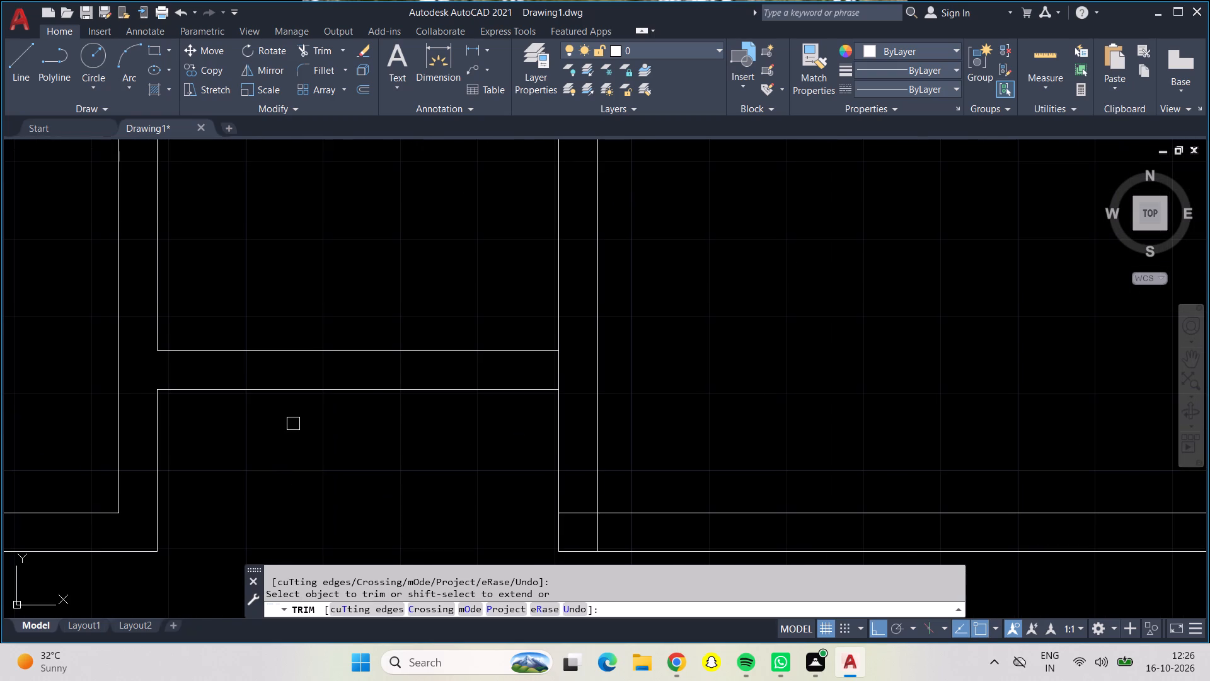
left_click(559, 362)
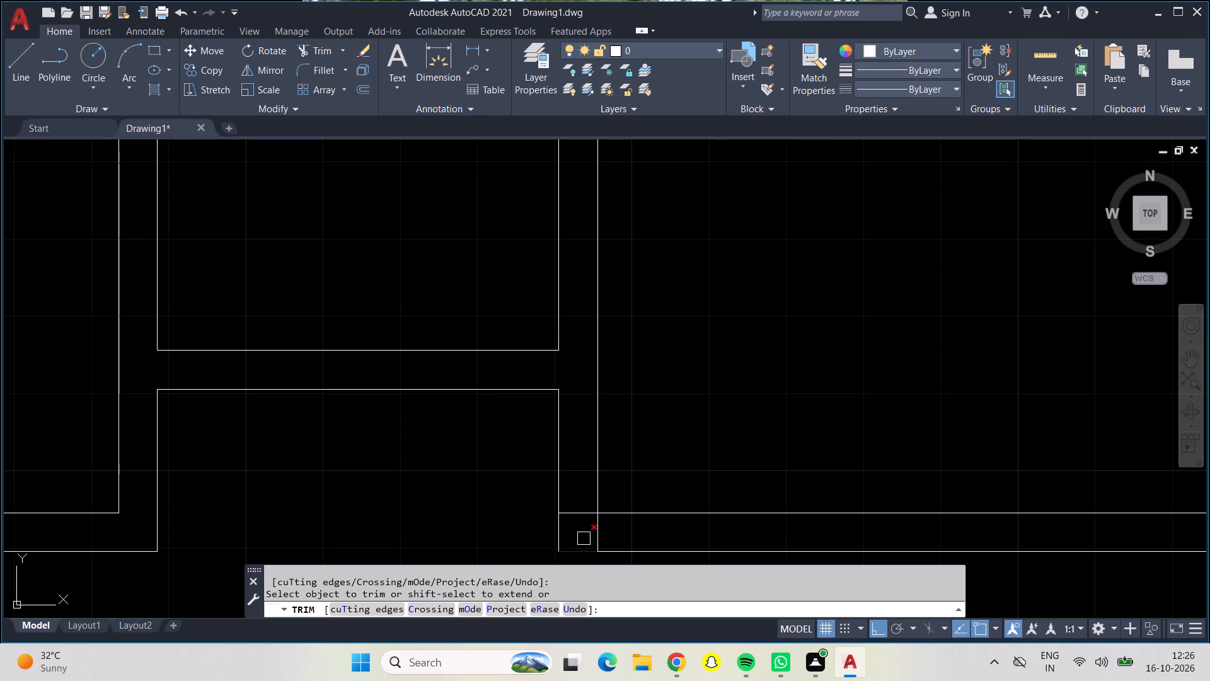
Trim the overlapping lines where the right partition meets the long horizontal wall, leaving a clean corner.
left_click(584, 514)
left_click(598, 540)
scroll(572, 517, "up", 1)
scroll(566, 517, "down", 1)
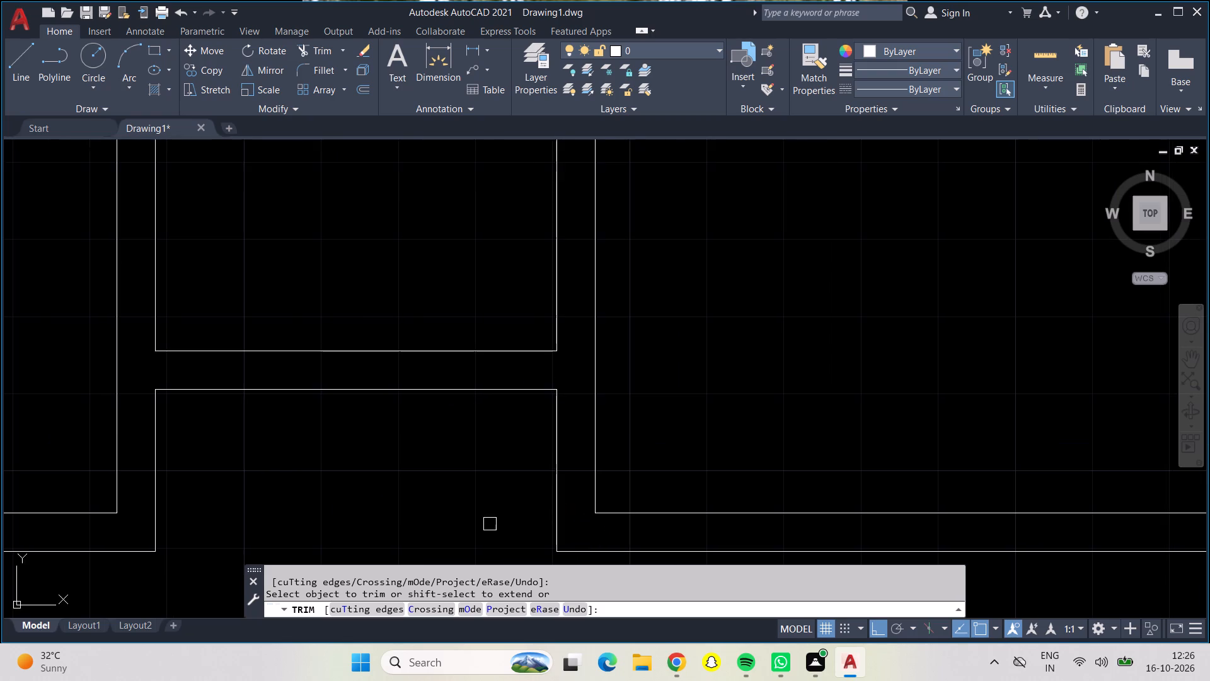
Trim the partition faces at both ends of the upper 5" cross partition to open its wall junctions.
scroll(487, 521, "down", 3)
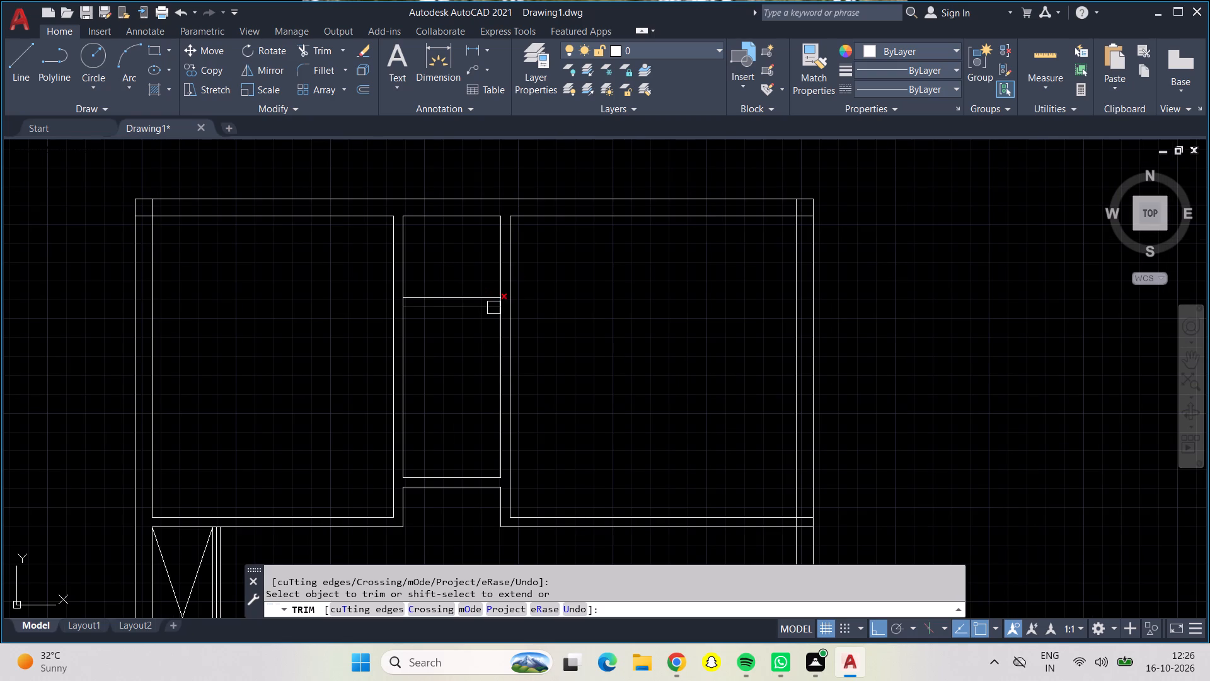
scroll(493, 306, "up", 4)
scroll(493, 306, "down", 1)
scroll(493, 306, "up", 1)
left_click(533, 259)
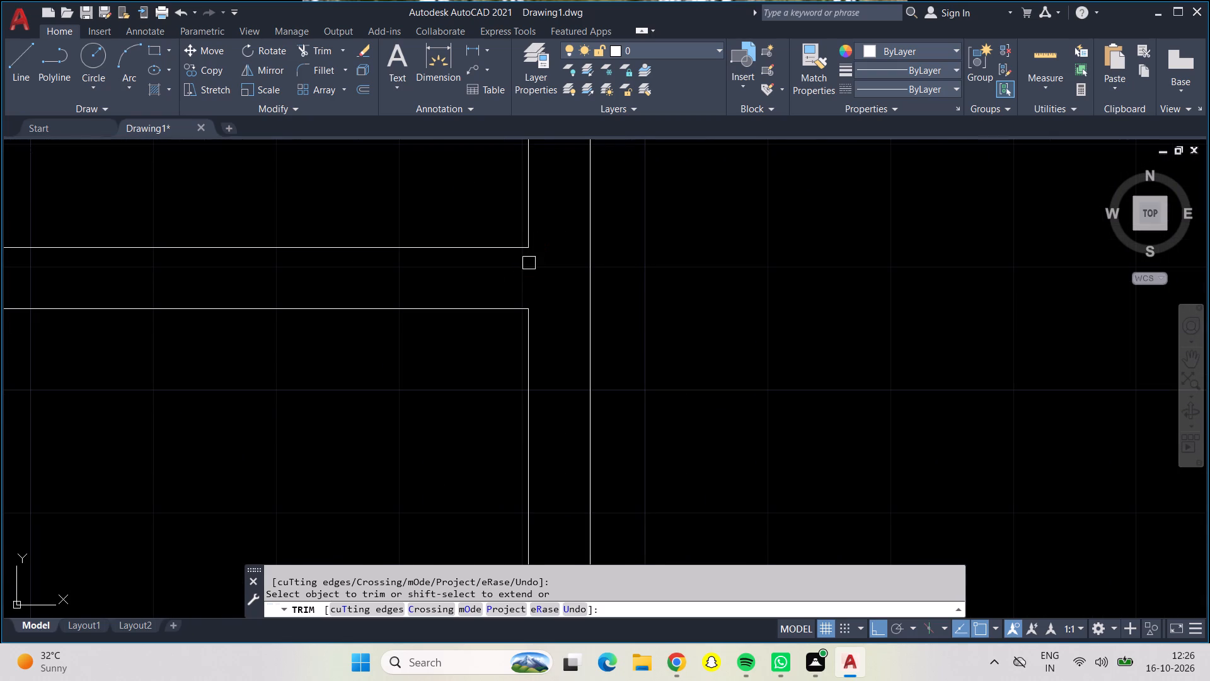
scroll(529, 263, "down", 1)
scroll(529, 264, "up", 1)
scroll(529, 264, "down", 2)
scroll(481, 313, "down", 1)
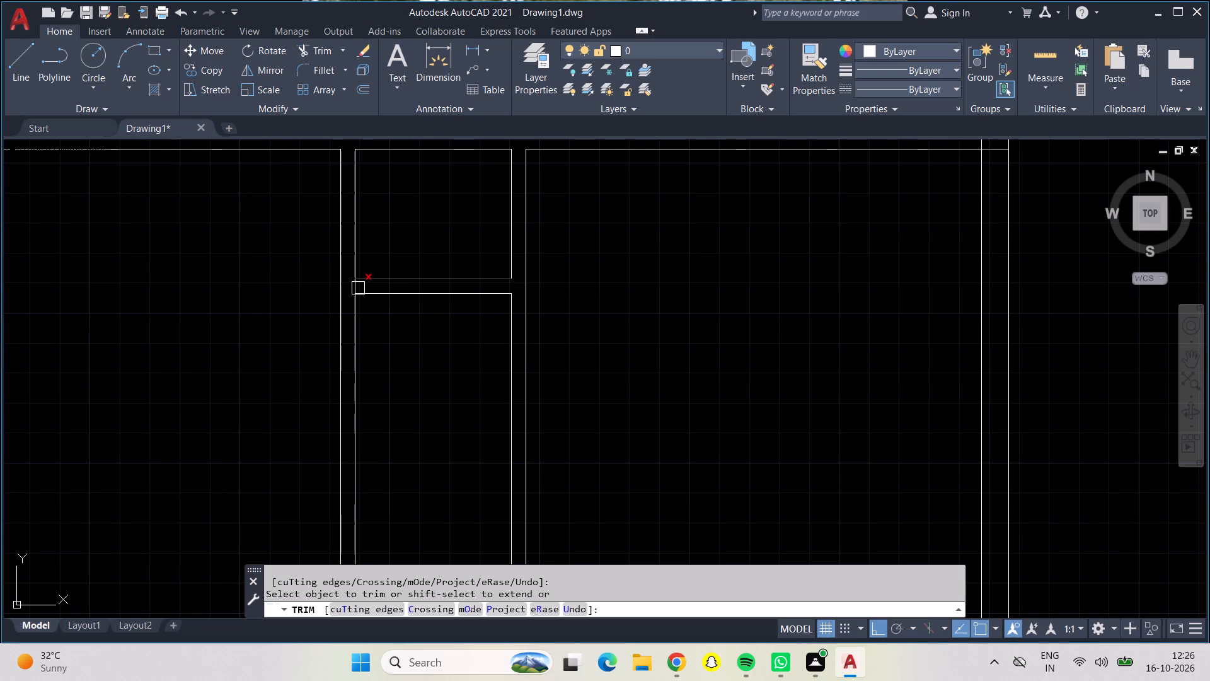
scroll(358, 288, "up", 2)
scroll(358, 288, "down", 2)
scroll(358, 288, "up", 1)
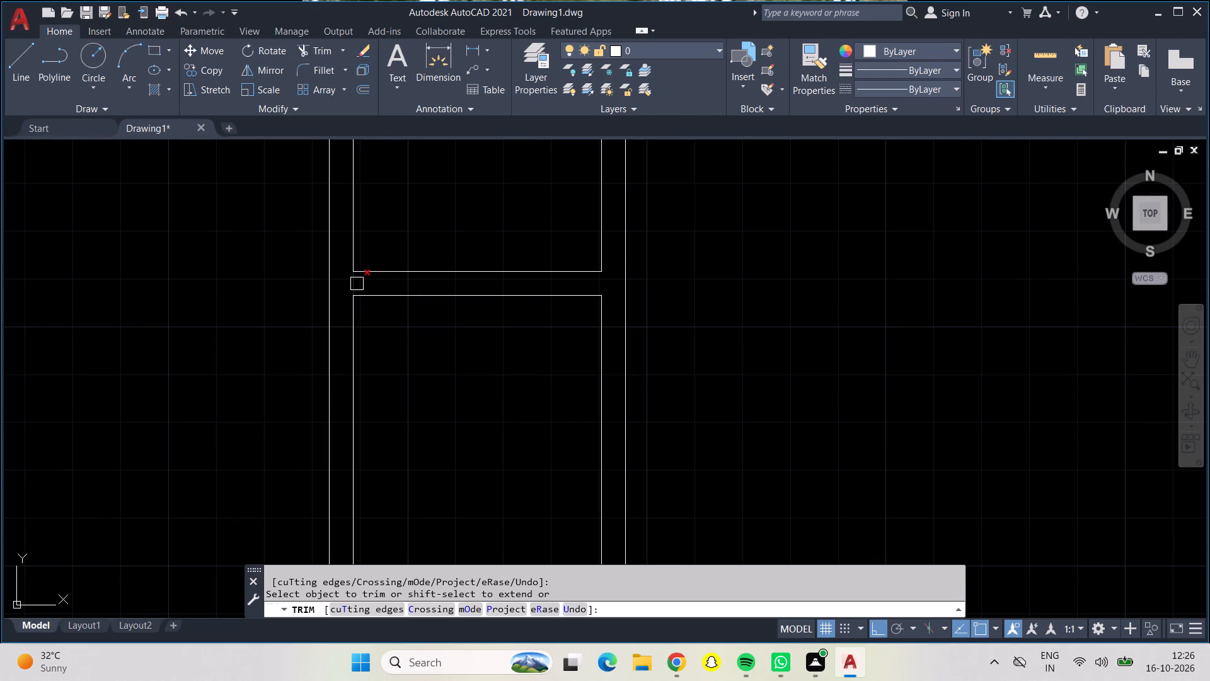
left_click(355, 279)
scroll(430, 240, "down", 2)
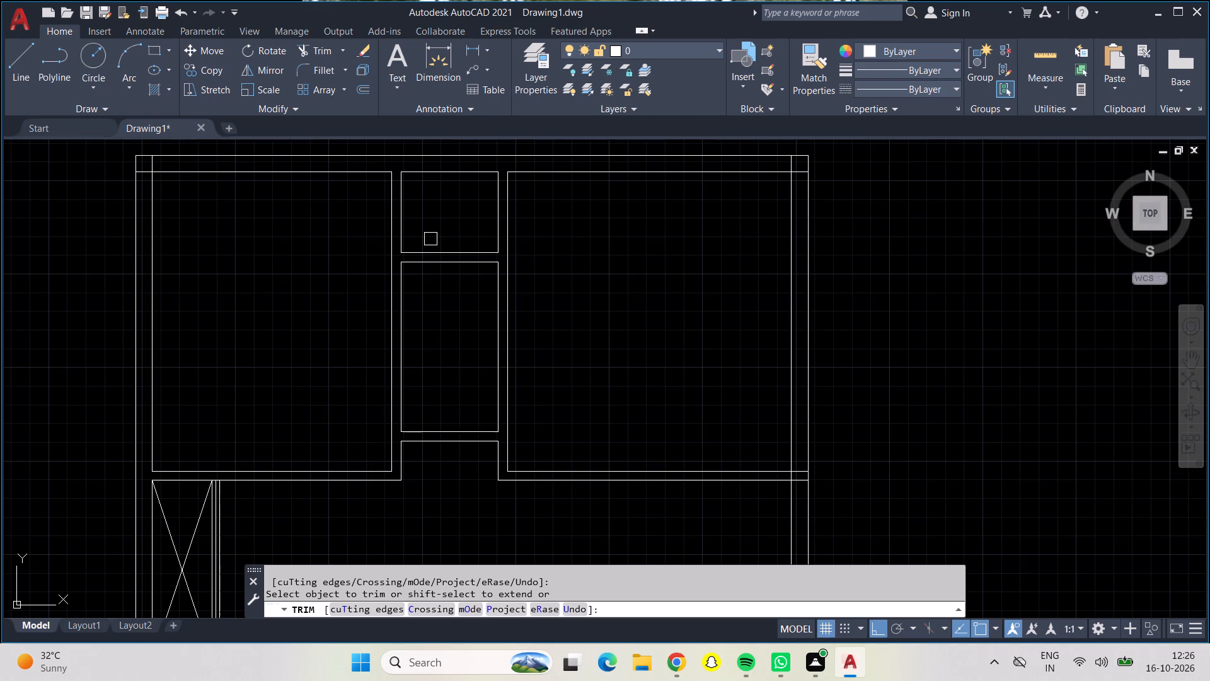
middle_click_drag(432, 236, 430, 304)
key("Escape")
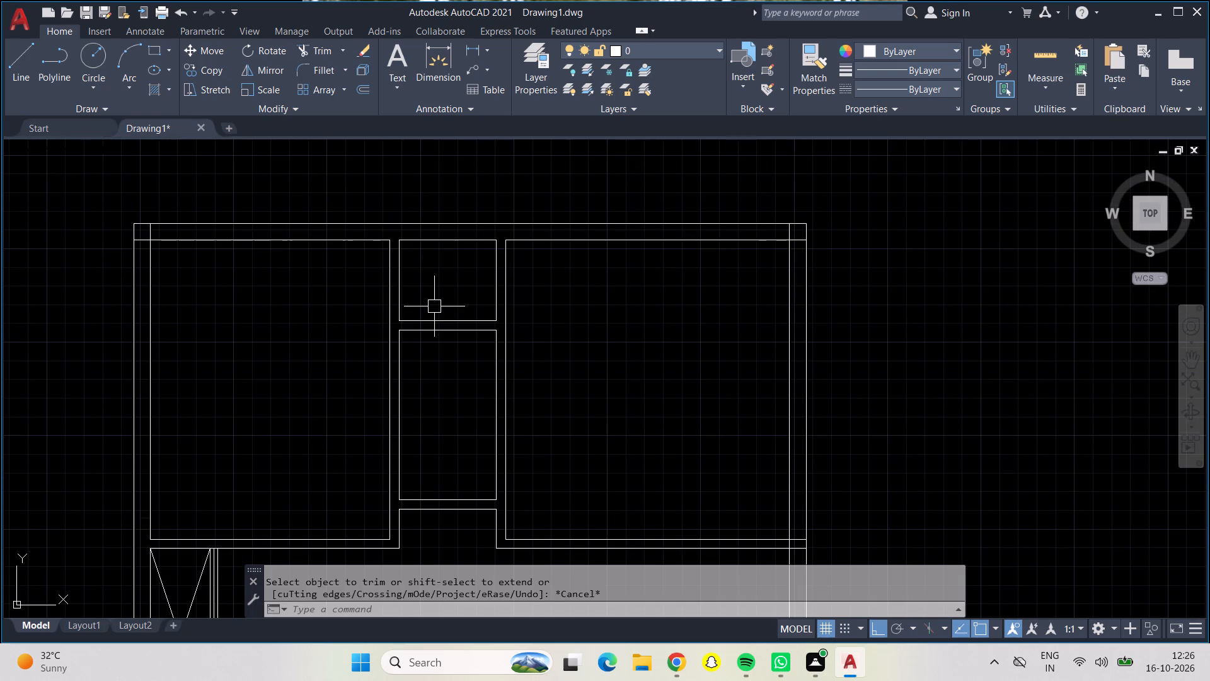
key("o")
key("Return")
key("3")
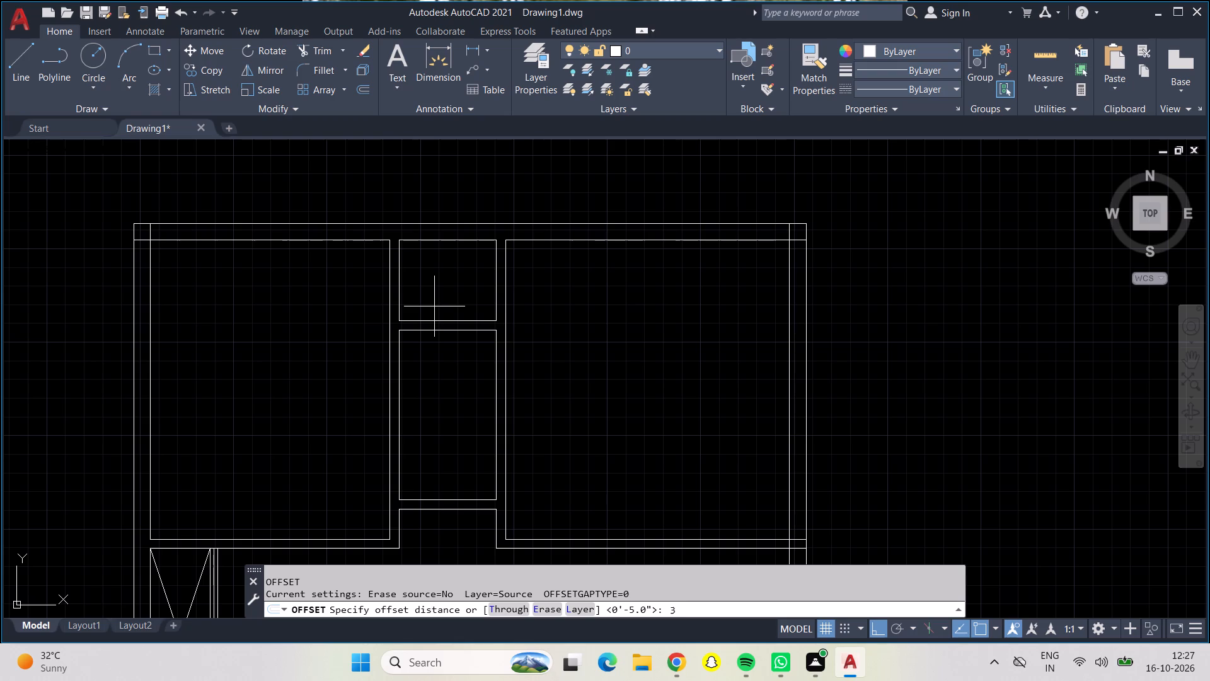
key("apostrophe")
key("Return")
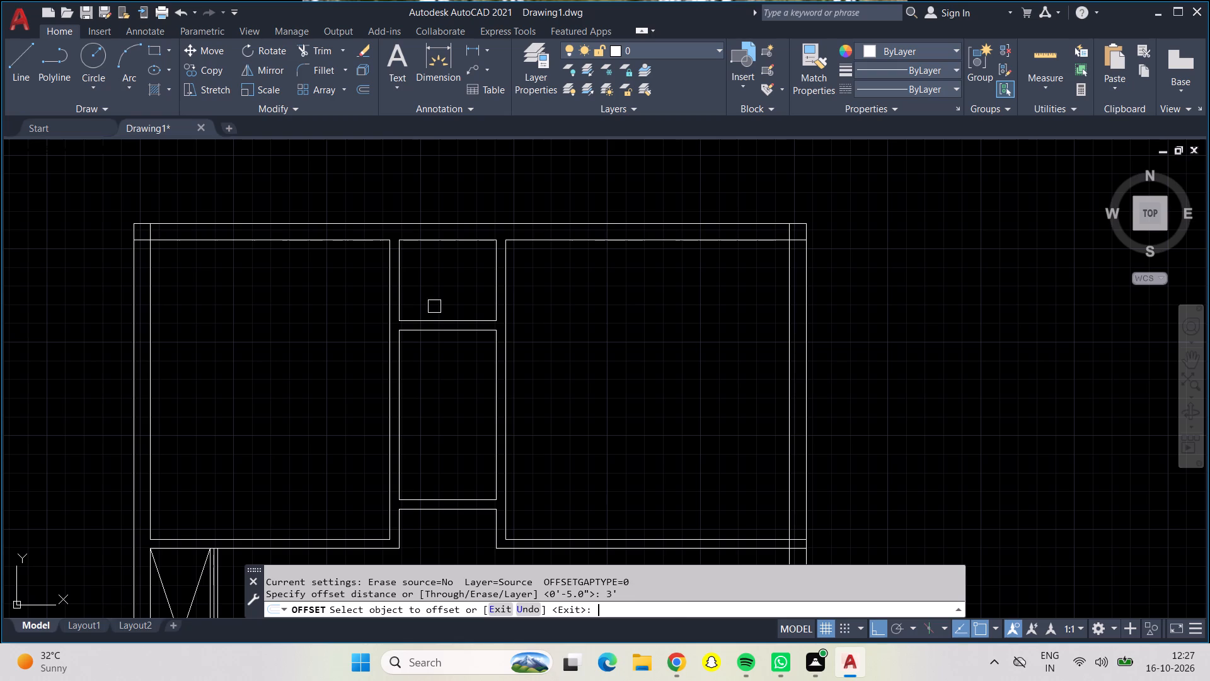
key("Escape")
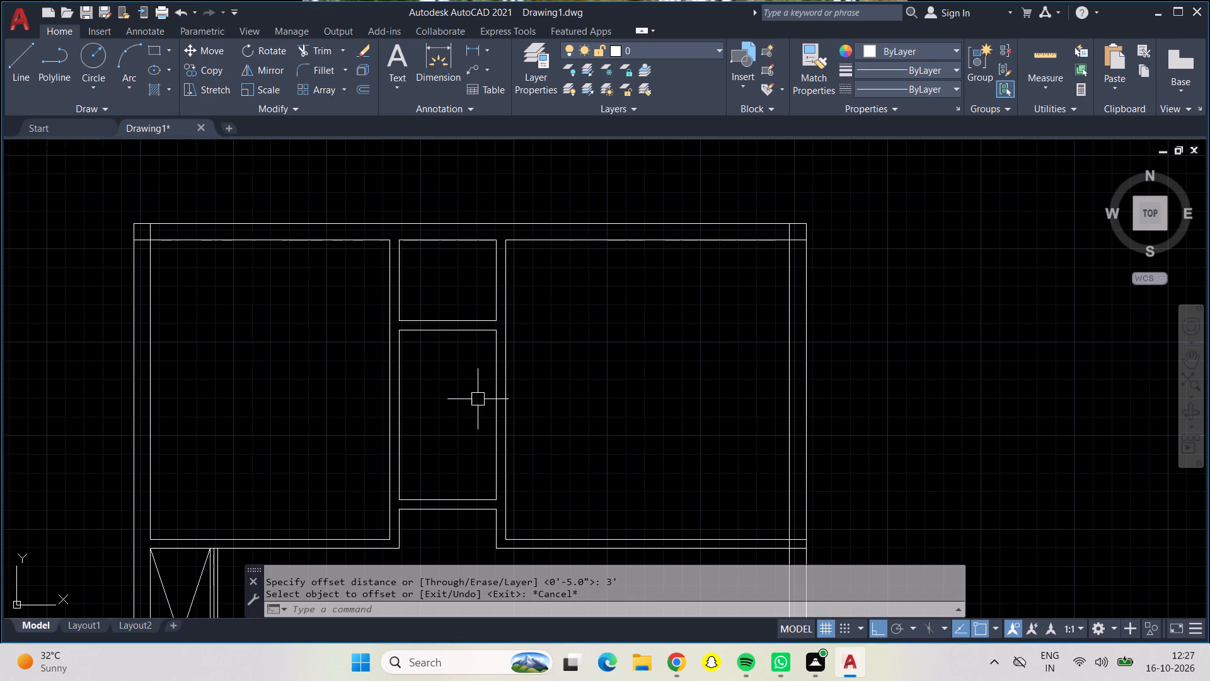
Trim the overlapping lines where the upper long horizontal partition meets the right outer wall, opening the junction.
middle_click_drag(465, 408, 432, 337)
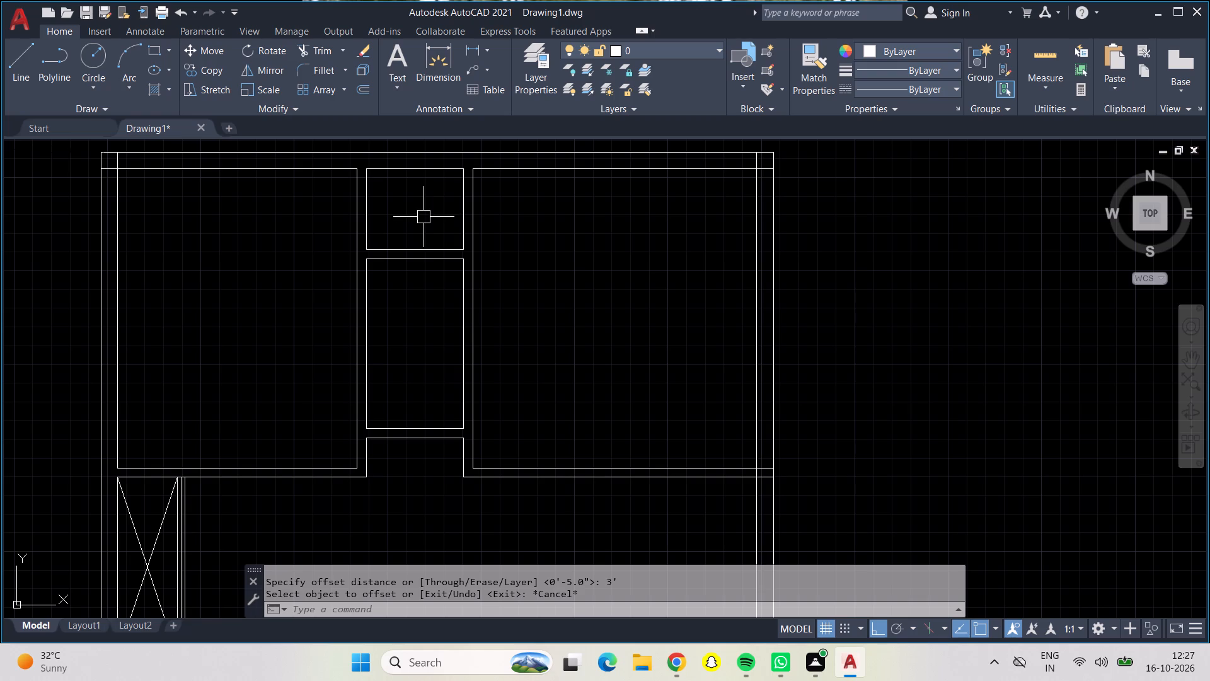
middle_click_drag(422, 216, 442, 255)
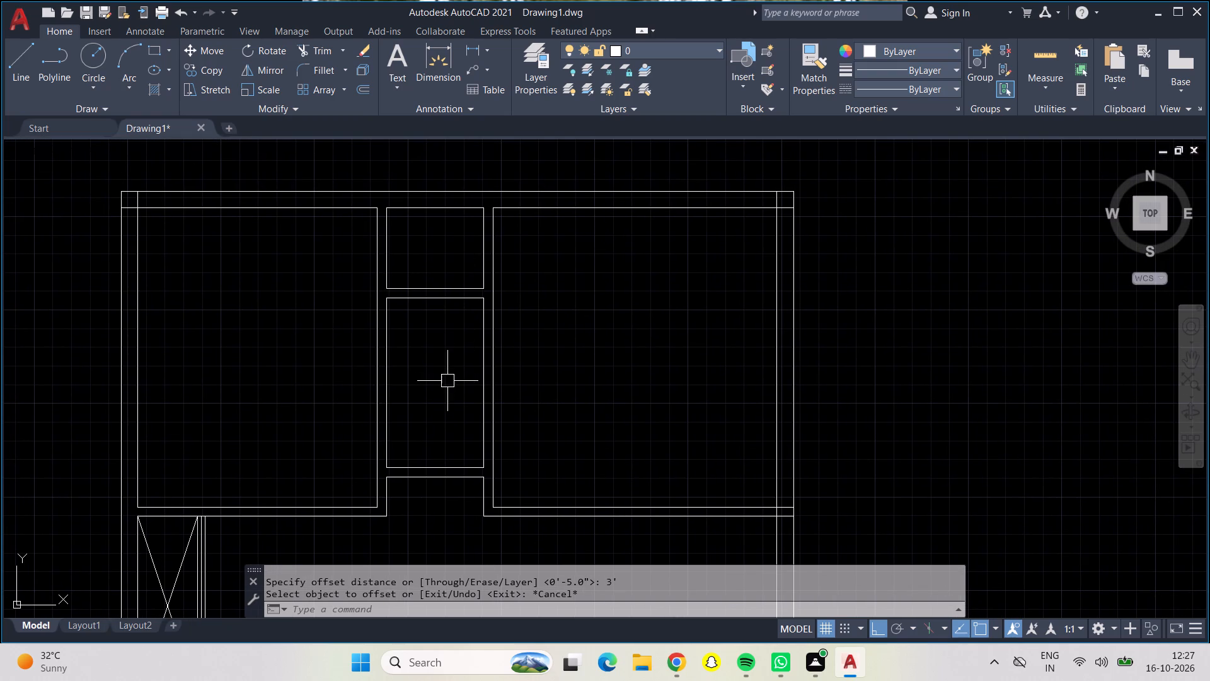
middle_click_drag(446, 381, 536, 191)
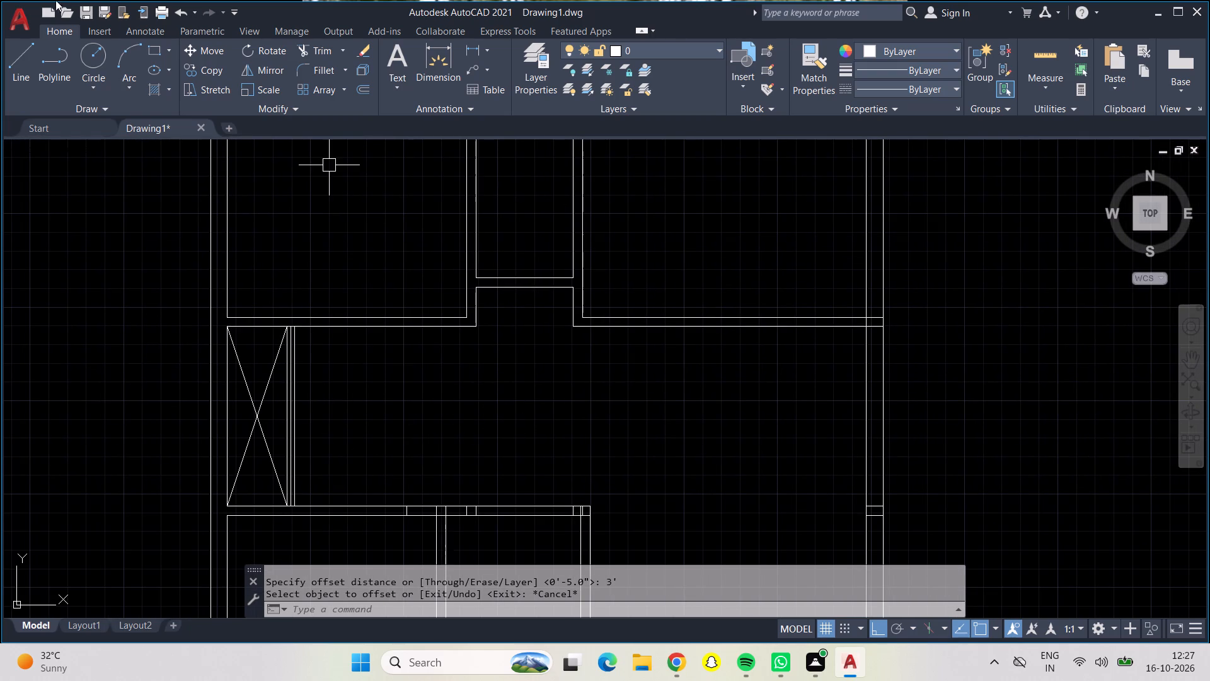
left_click(328, 47)
scroll(647, 431, "down", 1)
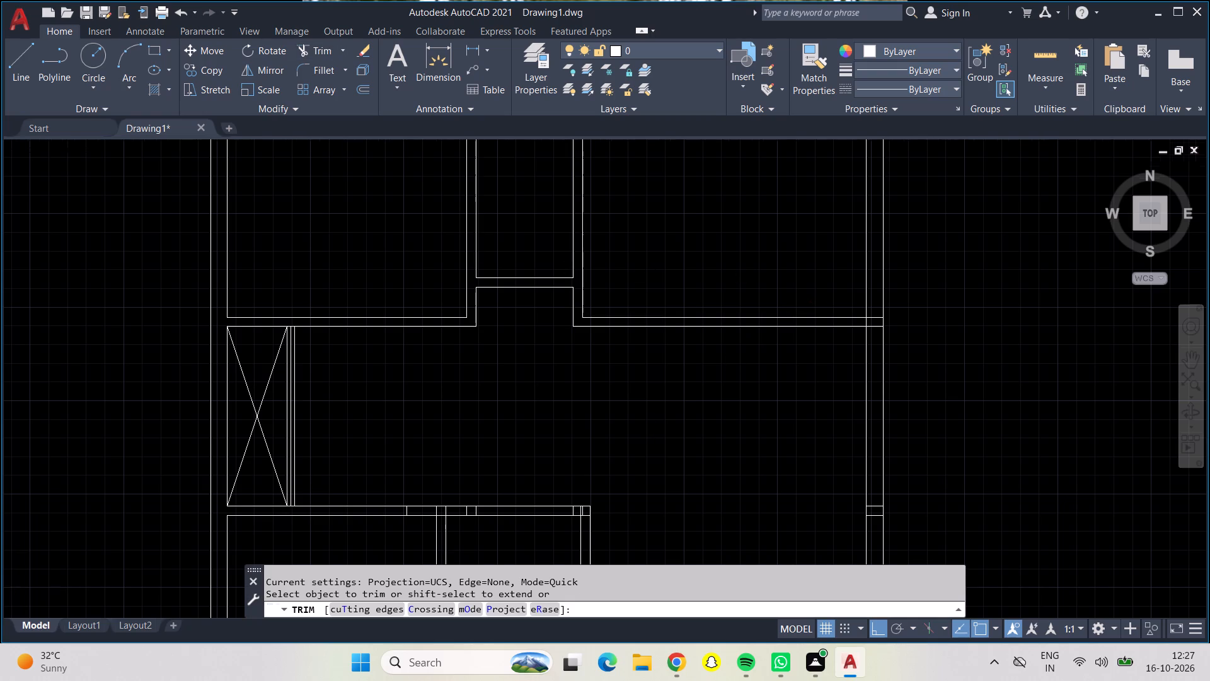
middle_click_drag(647, 431, 270, 448)
scroll(414, 386, "up", 1)
scroll(413, 386, "down", 1)
scroll(411, 386, "up", 1)
scroll(410, 386, "down", 1)
scroll(410, 386, "up", 1)
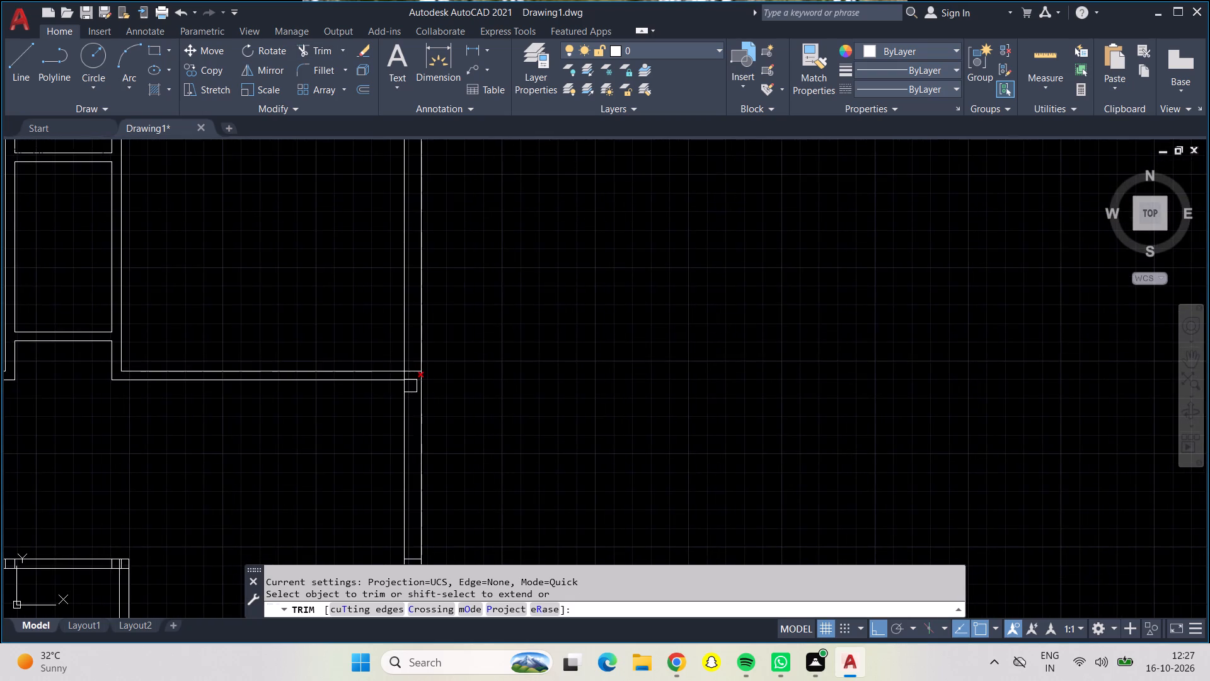
scroll(410, 386, "down", 1)
scroll(410, 386, "up", 1)
scroll(410, 386, "down", 1)
scroll(410, 386, "up", 1)
scroll(410, 386, "down", 1)
scroll(407, 357, "up", 1)
scroll(407, 357, "down", 1)
scroll(407, 357, "up", 1)
scroll(407, 357, "down", 1)
scroll(407, 357, "up", 6)
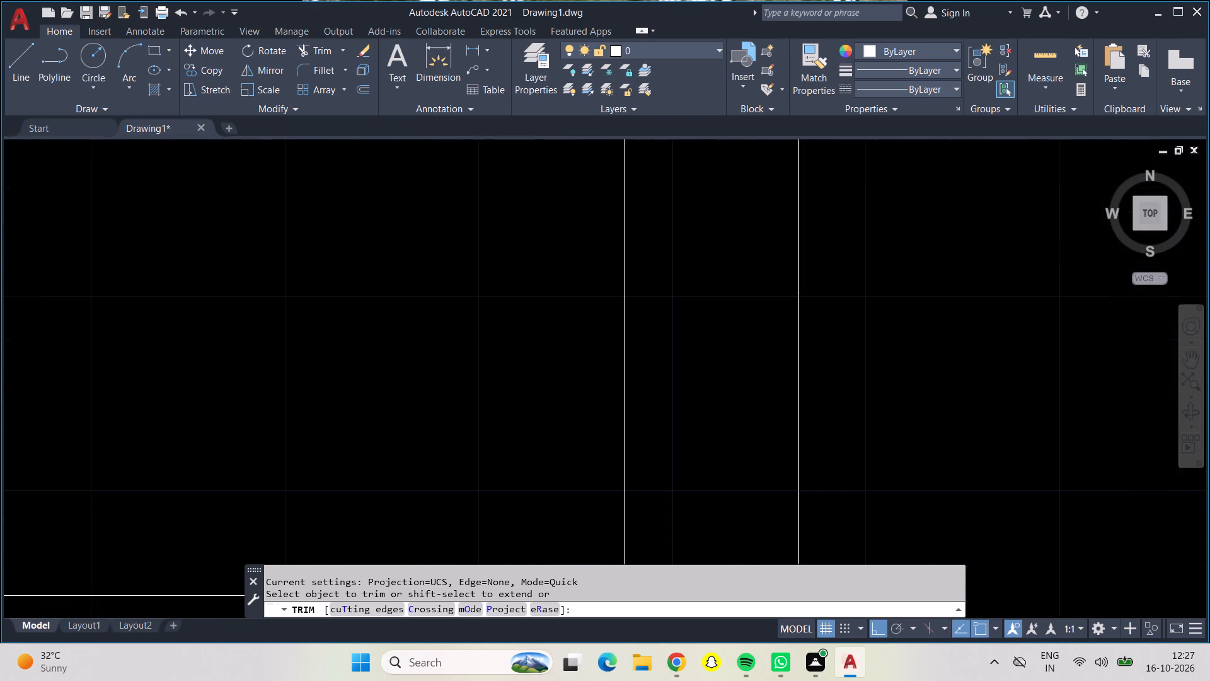
scroll(408, 432, "down", 1)
middle_click_drag(408, 432, 337, 241)
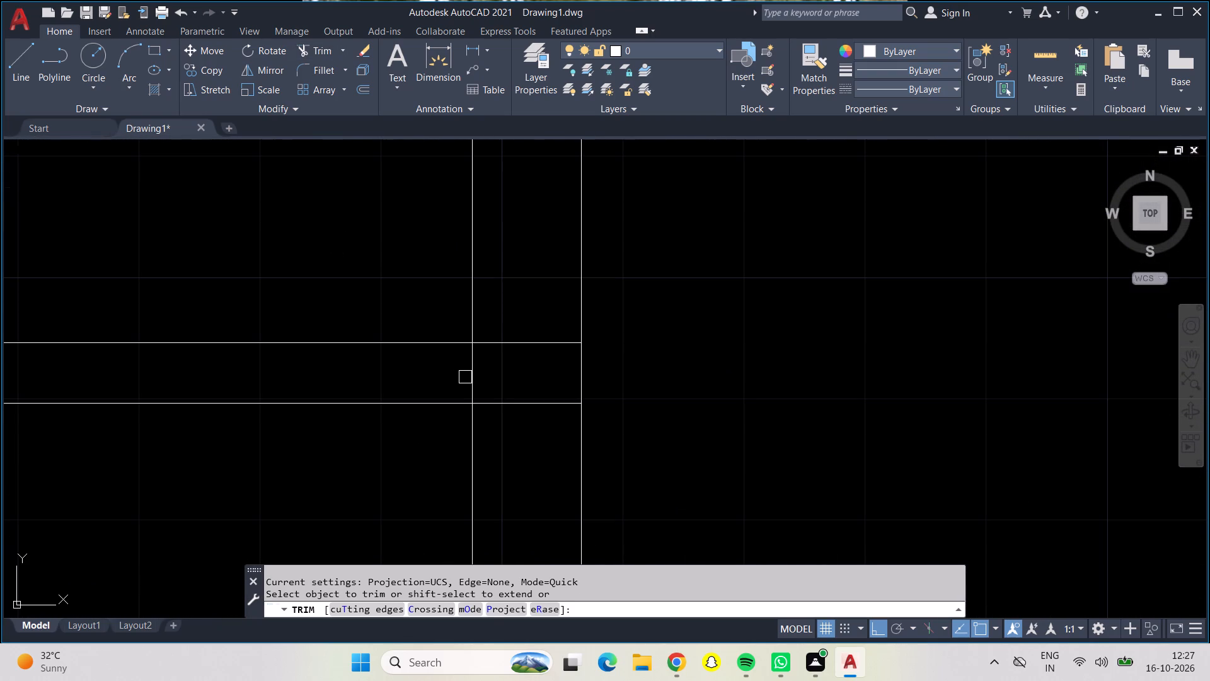
left_click(465, 377)
left_click(480, 380)
left_click(514, 344)
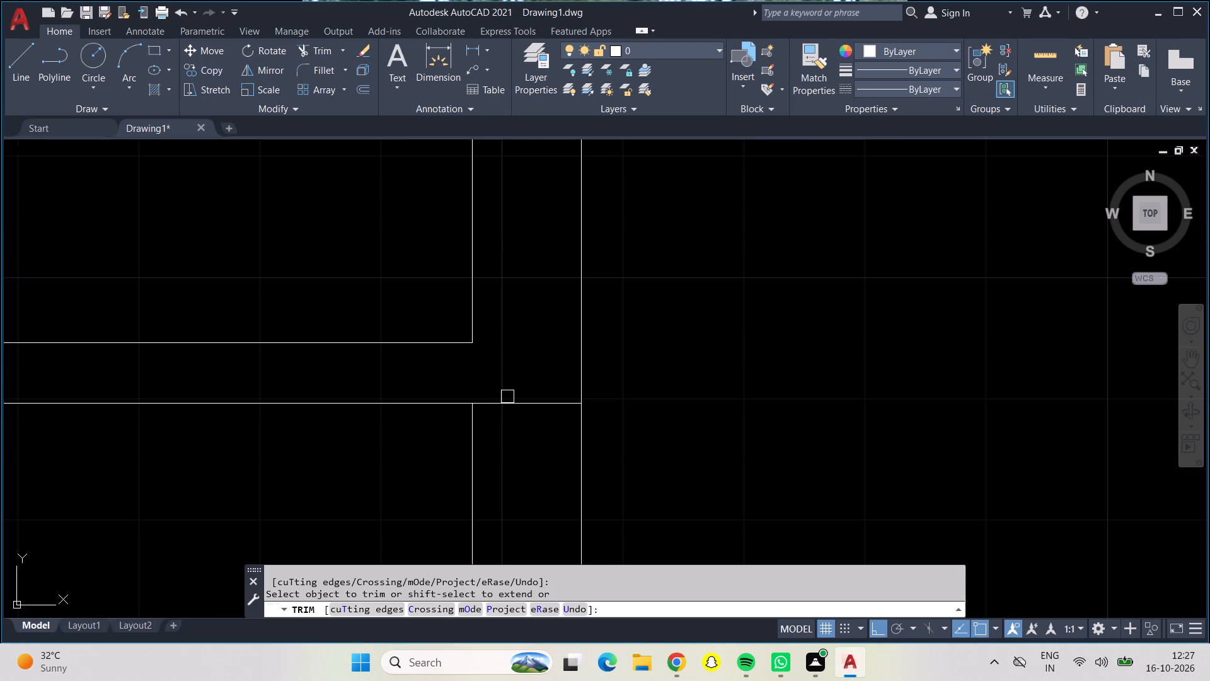
left_click(507, 399)
Trim the overlapping inner-face ends at the plan's top right outer wall corner.
scroll(488, 410, "down", 3)
scroll(422, 520, "down", 2)
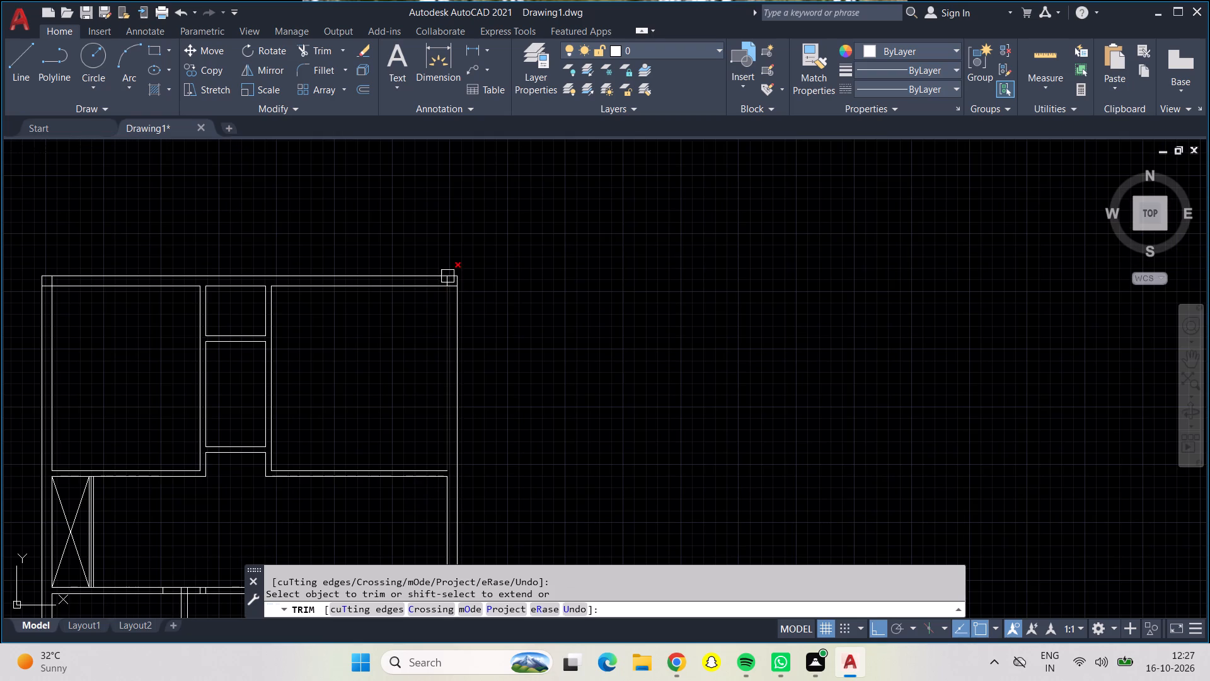
scroll(451, 272, "up", 1)
scroll(451, 272, "down", 1)
scroll(450, 272, "up", 7)
left_click_drag(384, 311, 470, 474)
Trim the overlapping inner-face ends at the plan's top left outer wall corner.
scroll(469, 469, "down", 3)
scroll(469, 475, "up", 1)
scroll(469, 475, "down", 2)
scroll(315, 544, "down", 1)
scroll(295, 551, "up", 1)
middle_click_drag(285, 551, 915, 374)
middle_click_drag(305, 396, 464, 441)
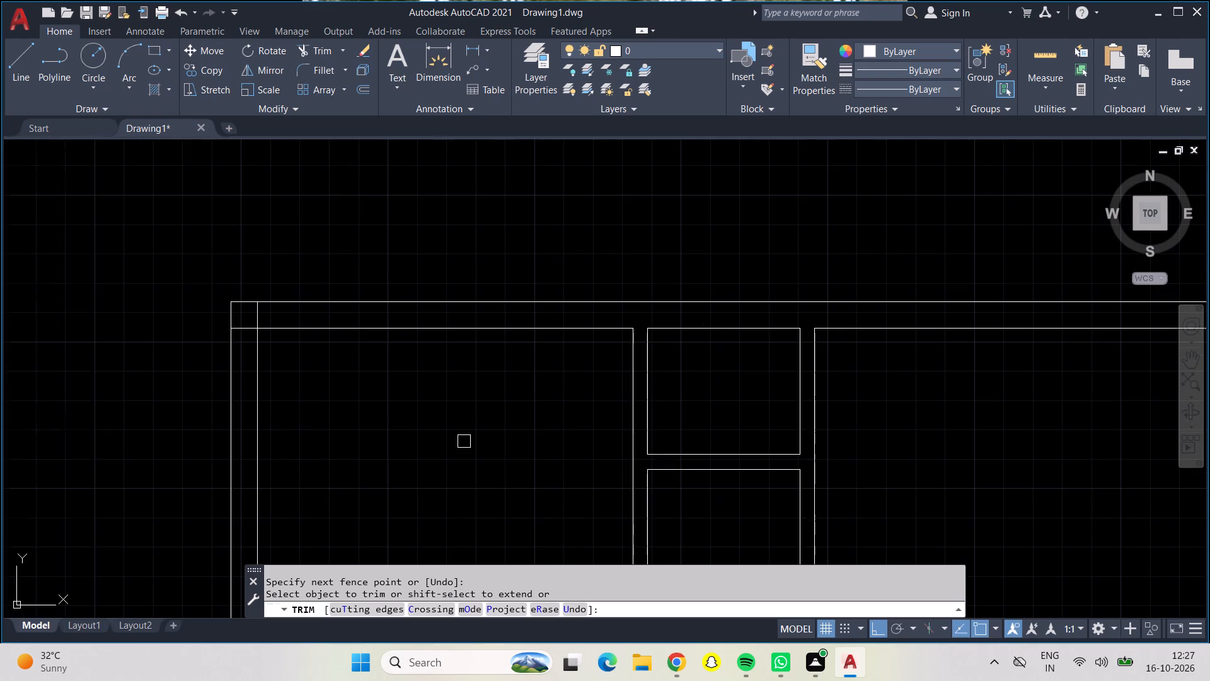
scroll(252, 329, "up", 6)
left_click_drag(246, 318, 245, 301)
left_click_drag(306, 231, 396, 231)
Trim away the pairs of short stub lines crossing the right outer wall below the upper horizontal partition.
scroll(397, 231, "down", 4)
scroll(588, 435, "down", 2)
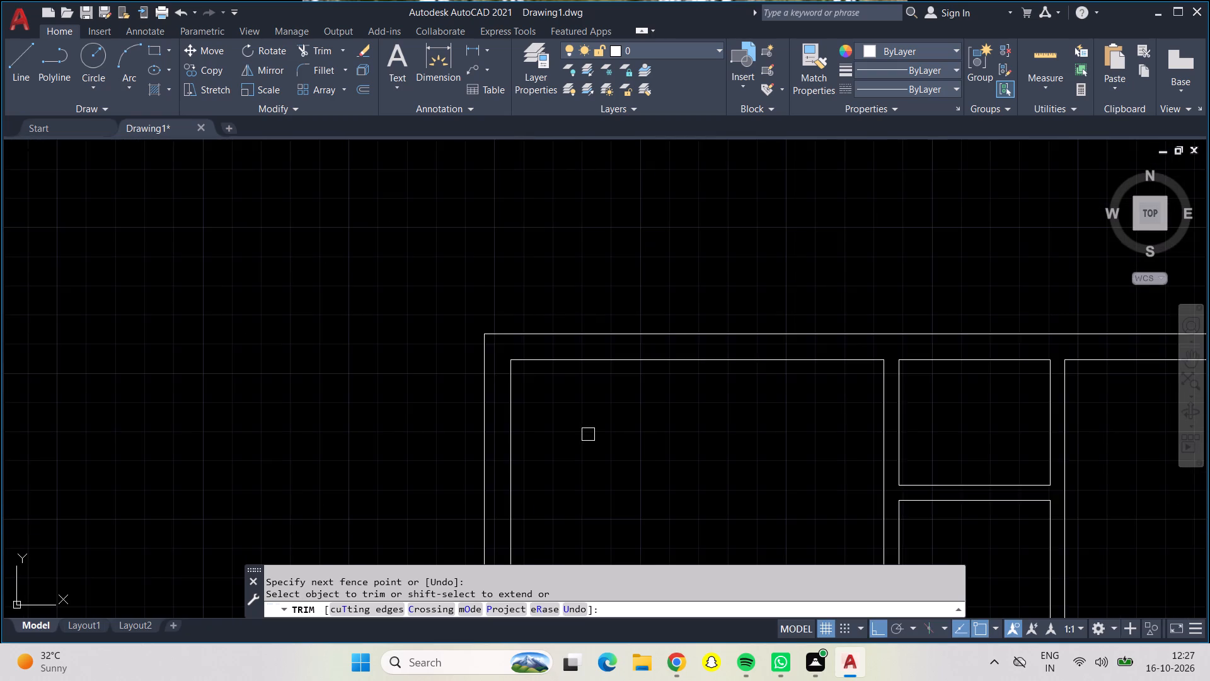
scroll(588, 434, "down", 1)
middle_click_drag(582, 432, 451, 197)
middle_click_drag(536, 388, 349, 141)
scroll(366, 183, "up", 1)
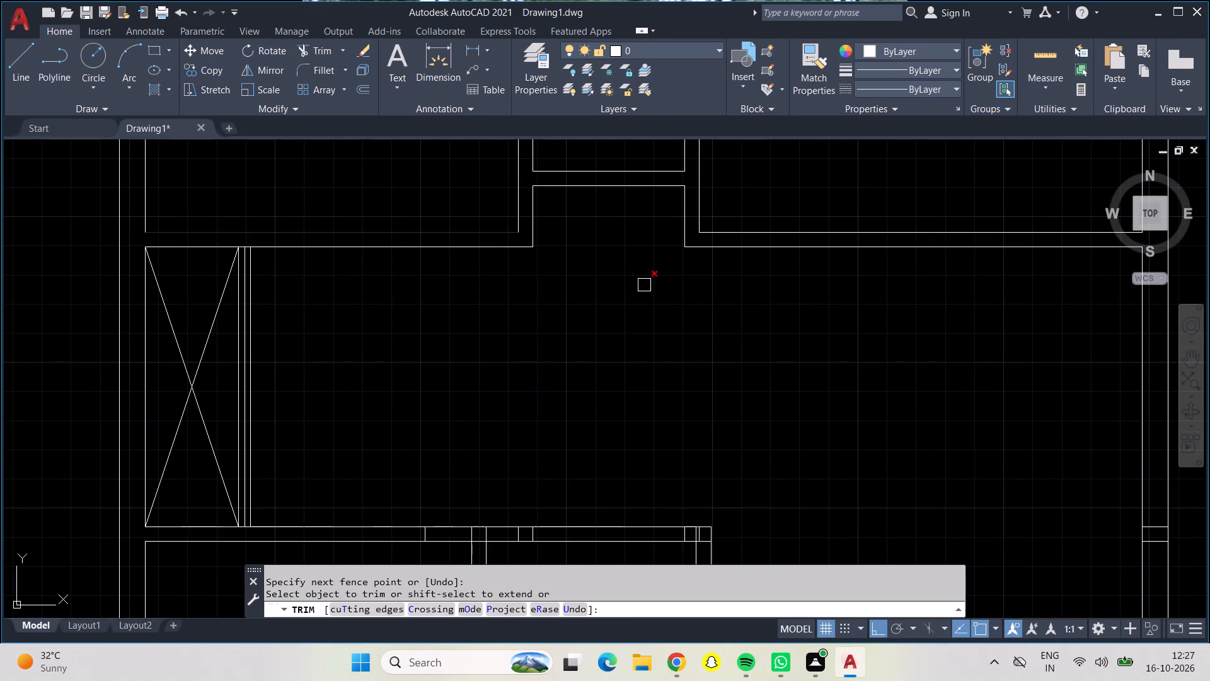
middle_click_drag(744, 405, 188, 407)
scroll(188, 407, "up", 1)
scroll(347, 517, "down", 2)
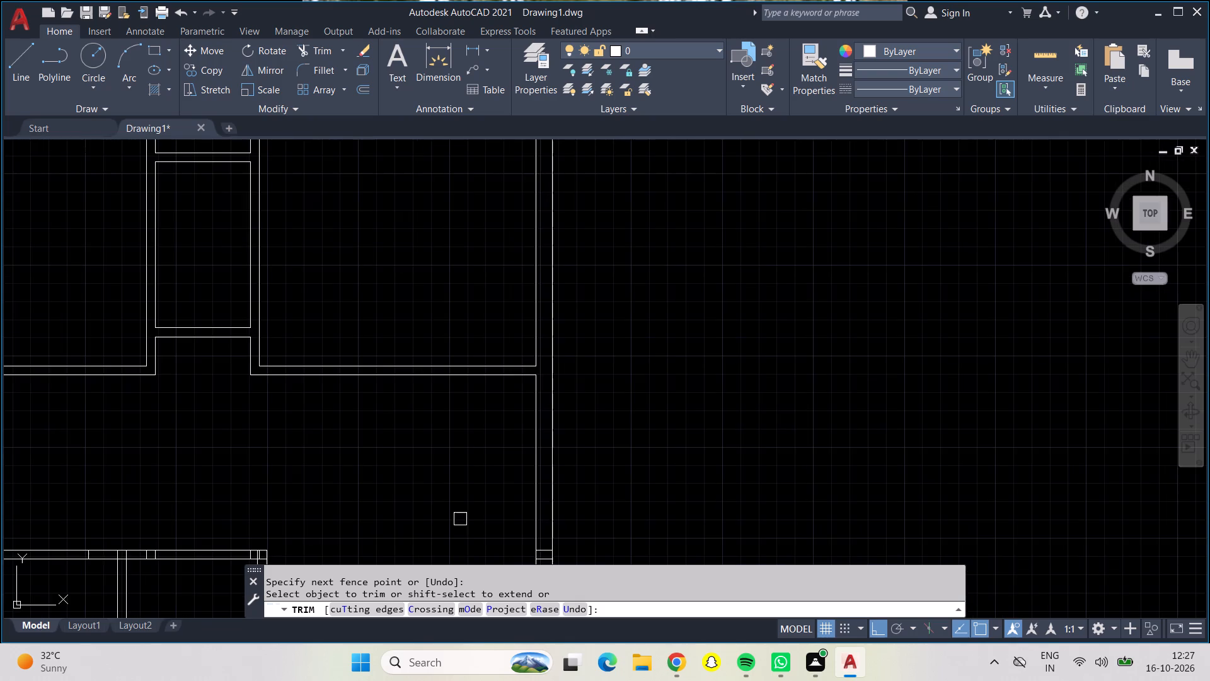
middle_click_drag(460, 519, 372, 312)
scroll(458, 349, "up", 4)
left_click_drag(429, 265, 452, 388)
scroll(452, 387, "up", 1)
scroll(452, 388, "down", 6)
middle_click_drag(408, 449, 367, 281)
scroll(417, 310, "up", 6)
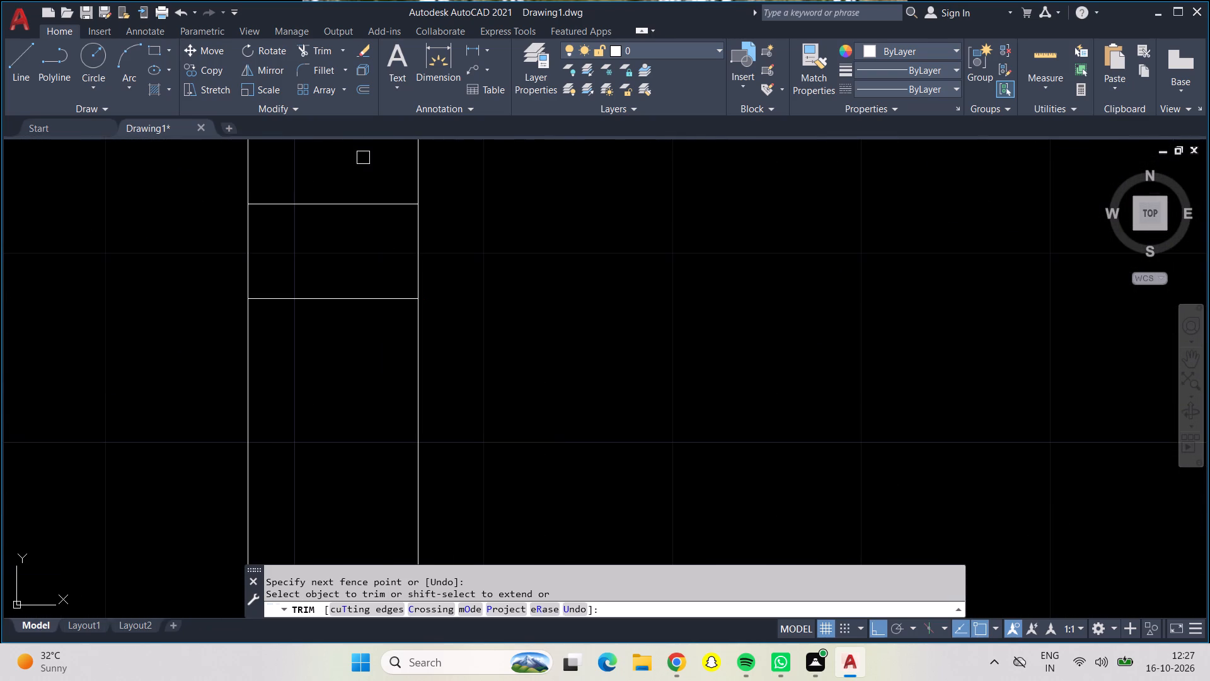
left_click_drag(363, 156, 375, 343)
scroll(375, 344, "down", 4)
middle_click_drag(307, 426, 304, 426)
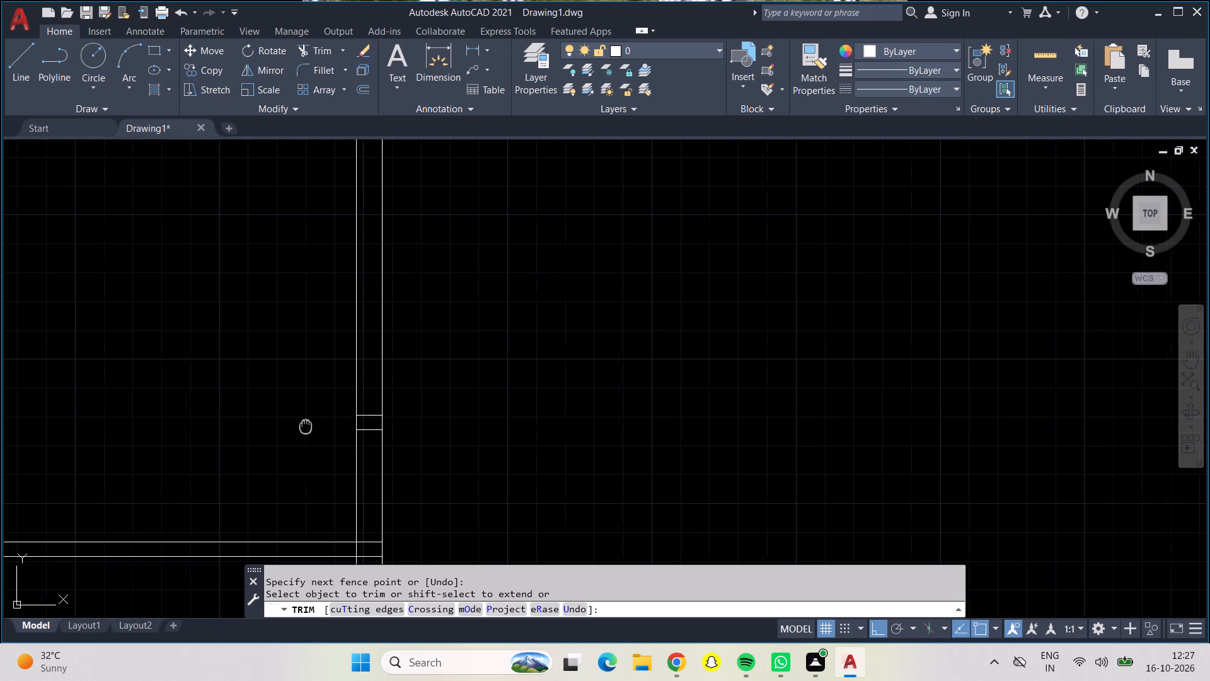
middle_click_drag(304, 426, 280, 308)
scroll(350, 298, "up", 2)
left_click_drag(335, 272, 326, 384)
Trim the overlapping lines where the lower horizontal partition meets the right outer wall, opening the junction.
scroll(326, 384, "down", 3)
scroll(326, 454, "up", 6)
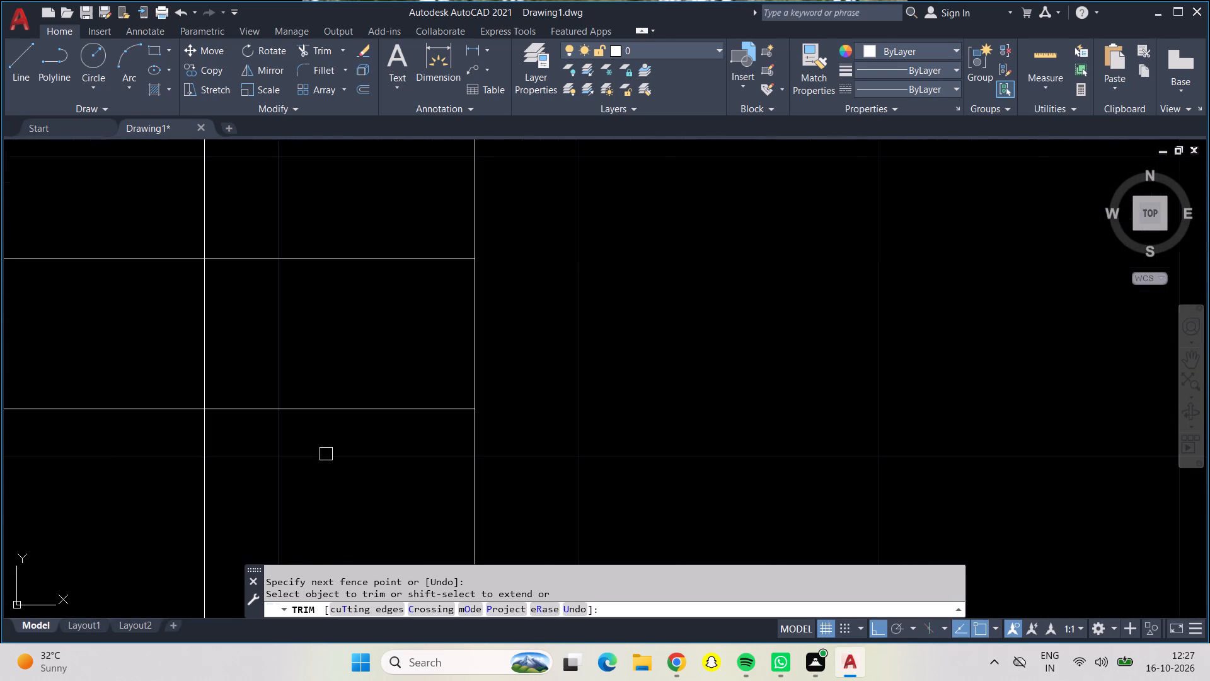
left_click(207, 329)
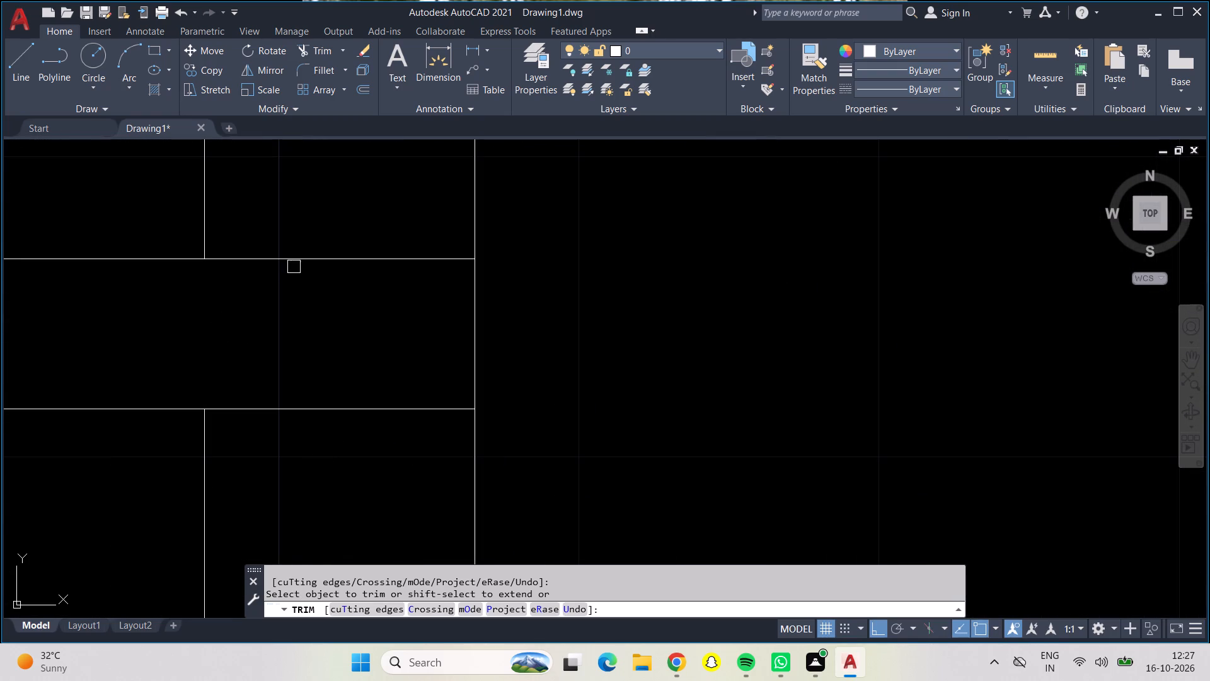
left_click(294, 260)
left_click(301, 405)
Trim the overlapping lines where the same horizontal partition's left end meets the vertical partition, opening the junction.
scroll(301, 404, "down", 4)
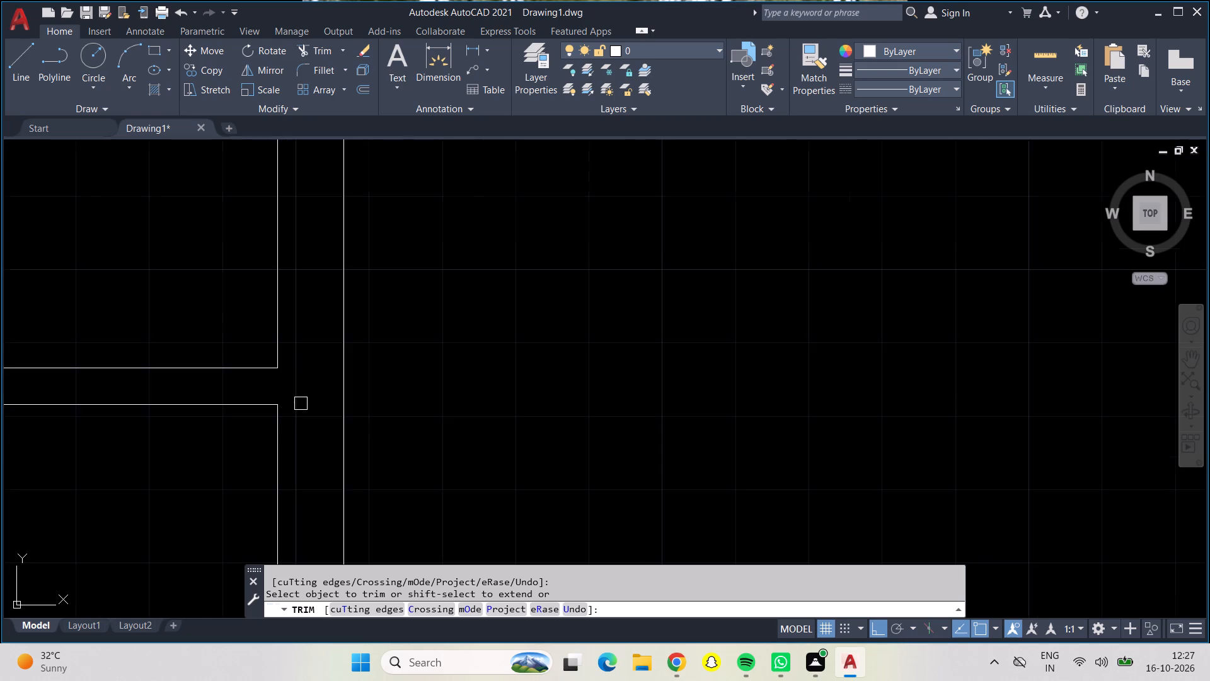
scroll(301, 403, "down", 2)
middle_click_drag(197, 475, 622, 407)
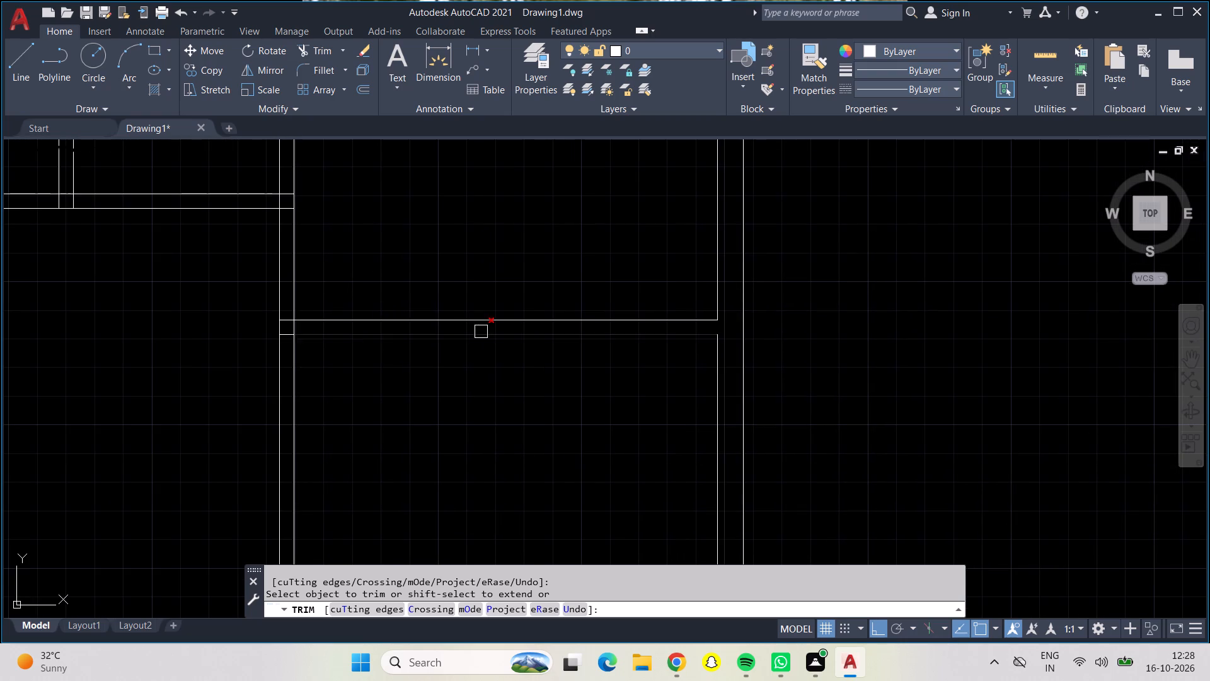
scroll(311, 360, "up", 4)
middle_click_drag(269, 289, 369, 625)
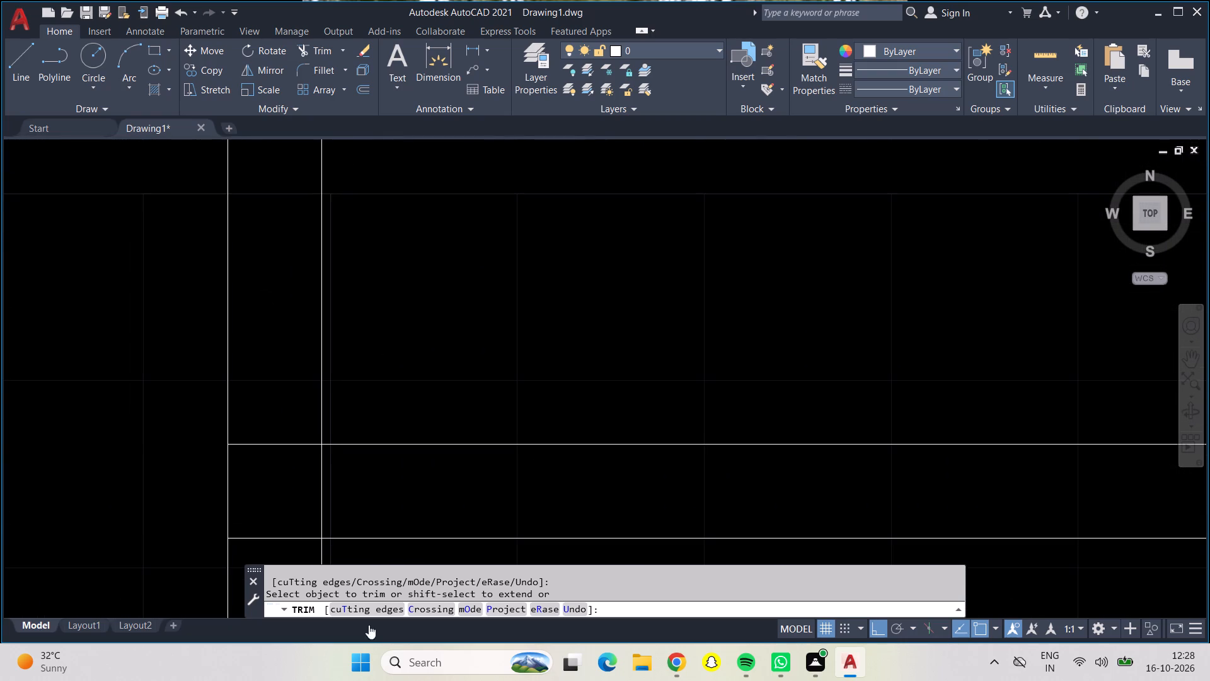
left_click_drag(263, 388, 395, 495)
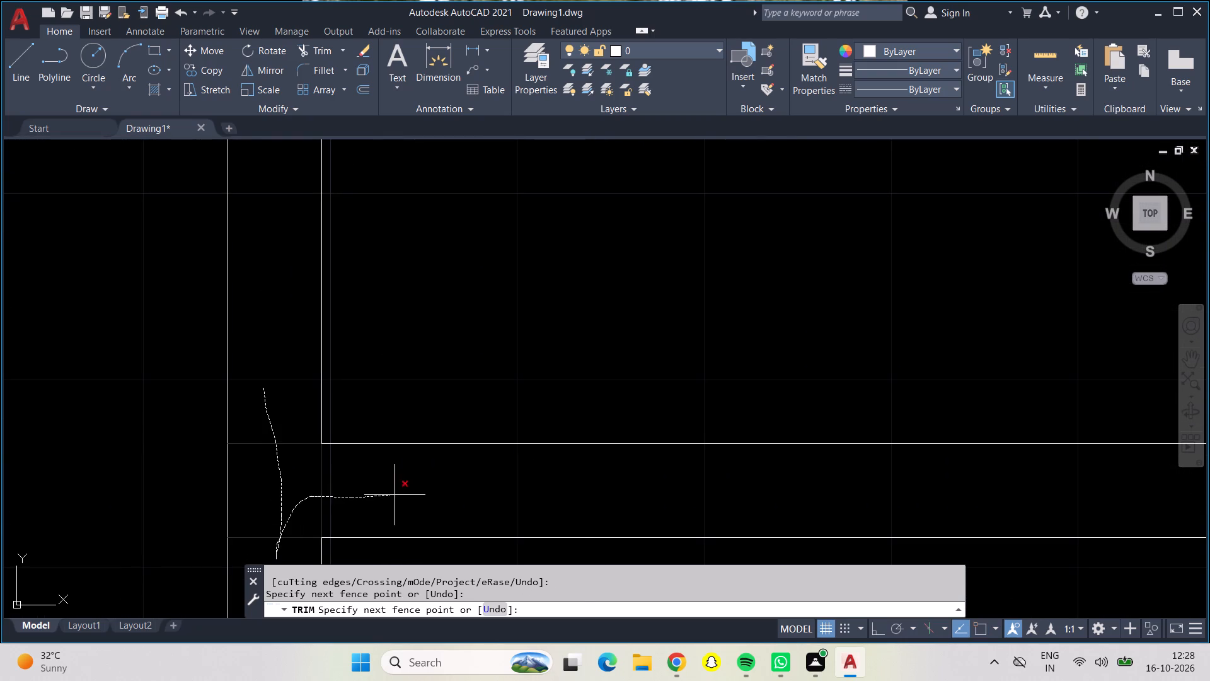
left_click_drag(395, 495, 392, 495)
Trim the overlapping lines where the short cross partition's right end meets the vertical partition, opening the junction.
scroll(384, 503, "down", 2)
scroll(384, 503, "up", 1)
scroll(384, 503, "down", 4)
scroll(332, 381, "up", 2)
scroll(332, 381, "down", 1)
scroll(332, 381, "up", 3)
scroll(335, 379, "down", 3)
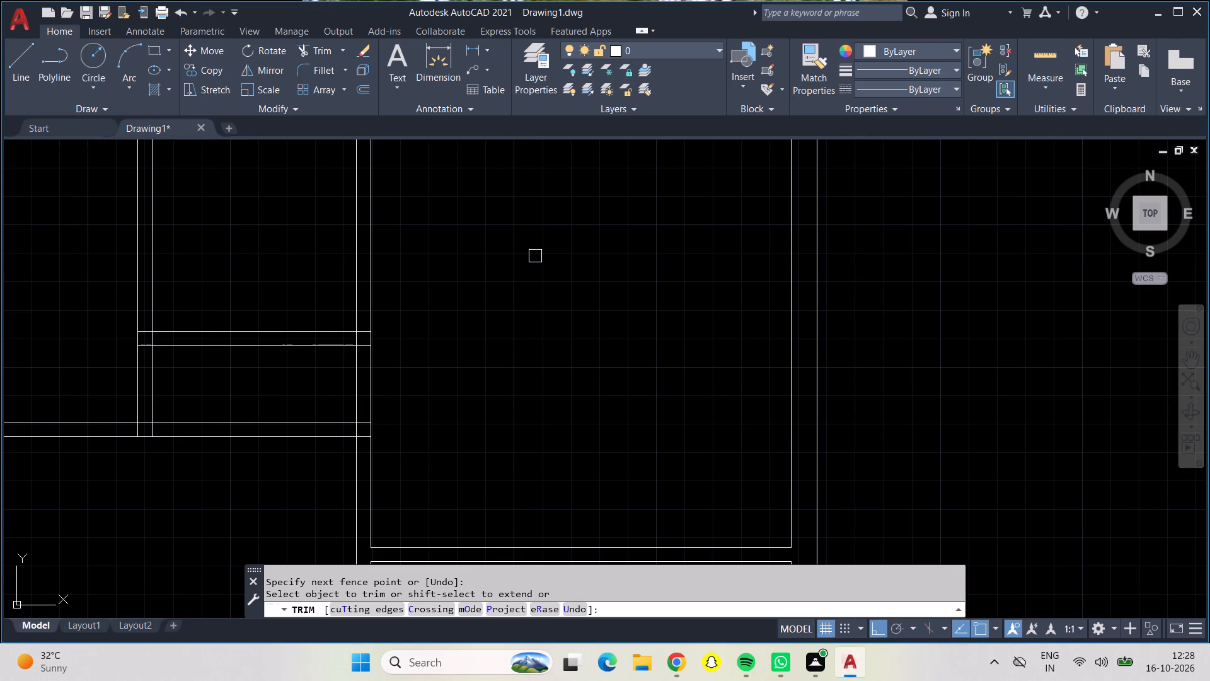
scroll(367, 338, "down", 1)
scroll(367, 338, "up", 4)
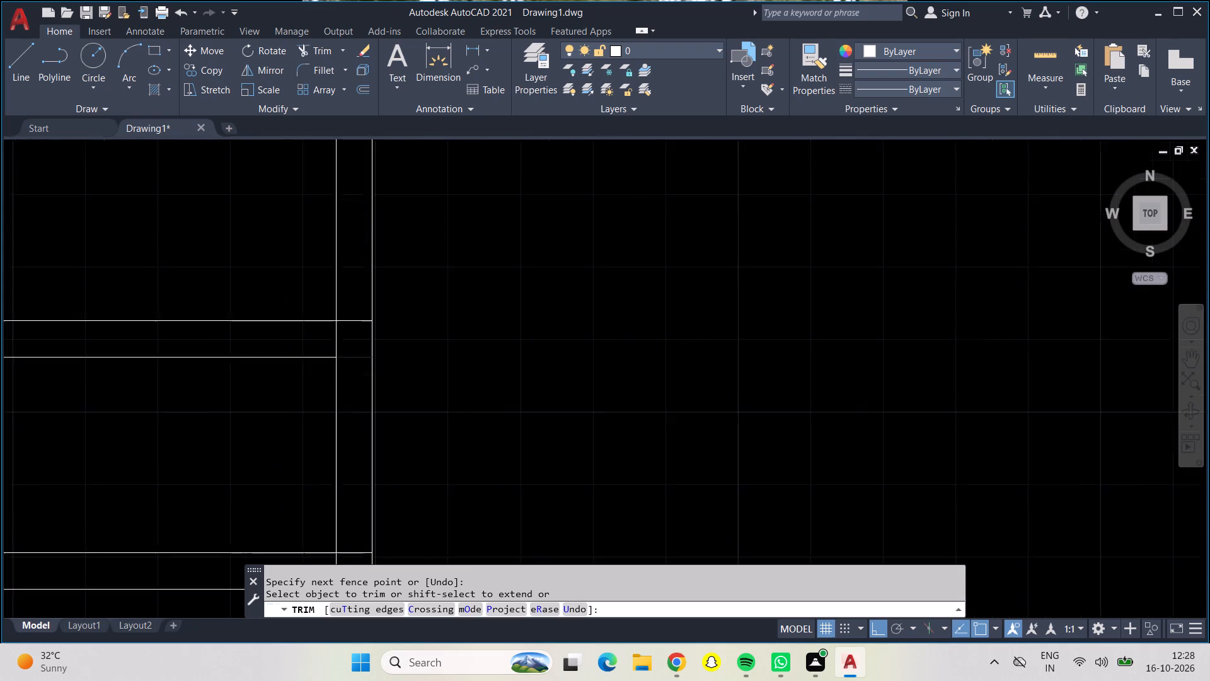
left_click(318, 338)
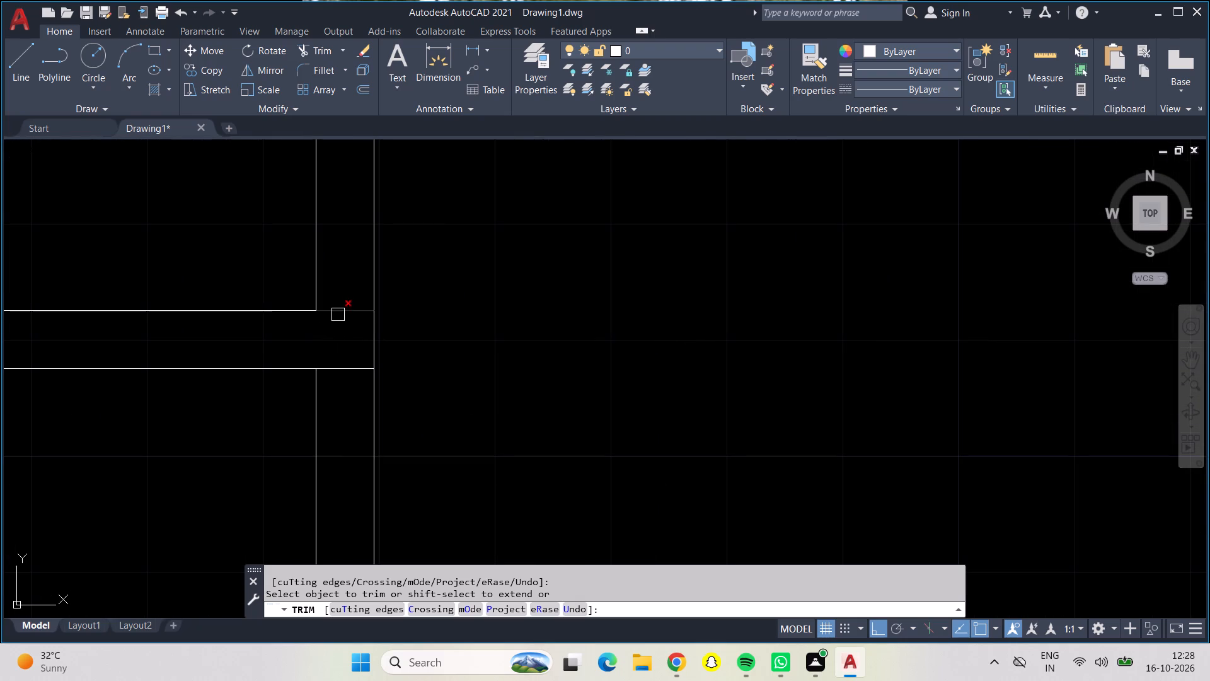
left_click(338, 315)
left_click(344, 367)
Trim the short cross partition's line ends inside the vertical partition at its left end.
scroll(344, 367, "down", 2)
scroll(344, 367, "up", 1)
scroll(344, 367, "down", 1)
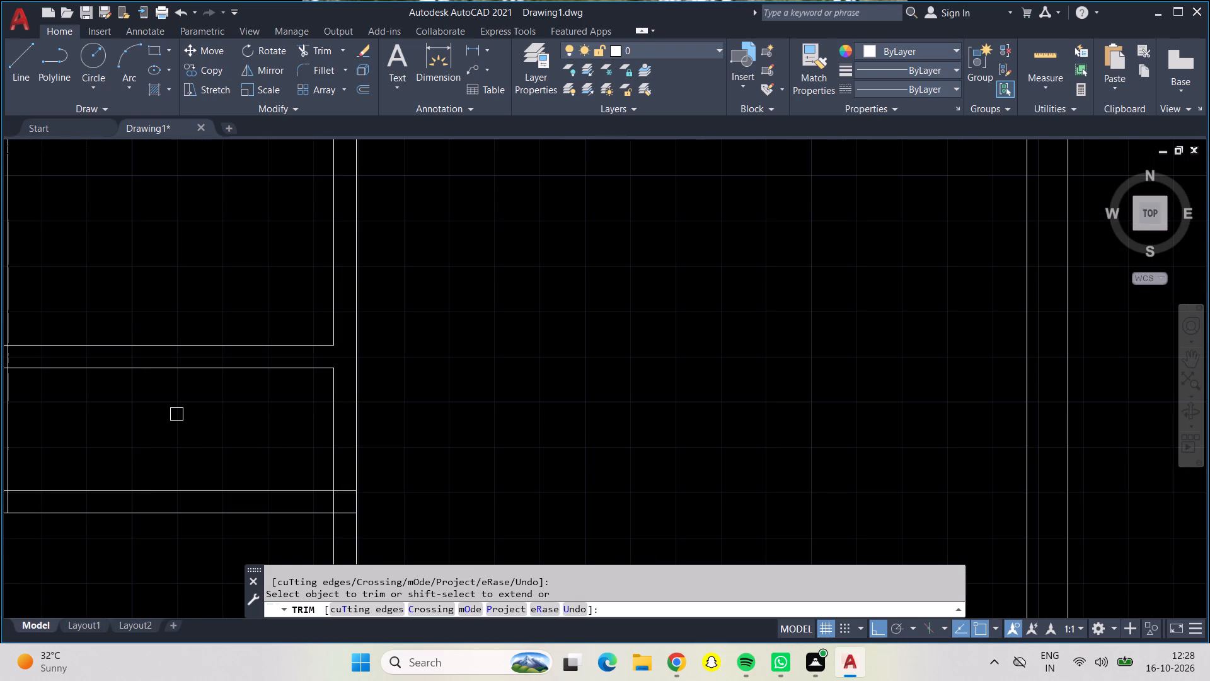
middle_click_drag(176, 414, 581, 472)
middle_click_drag(262, 420, 556, 410)
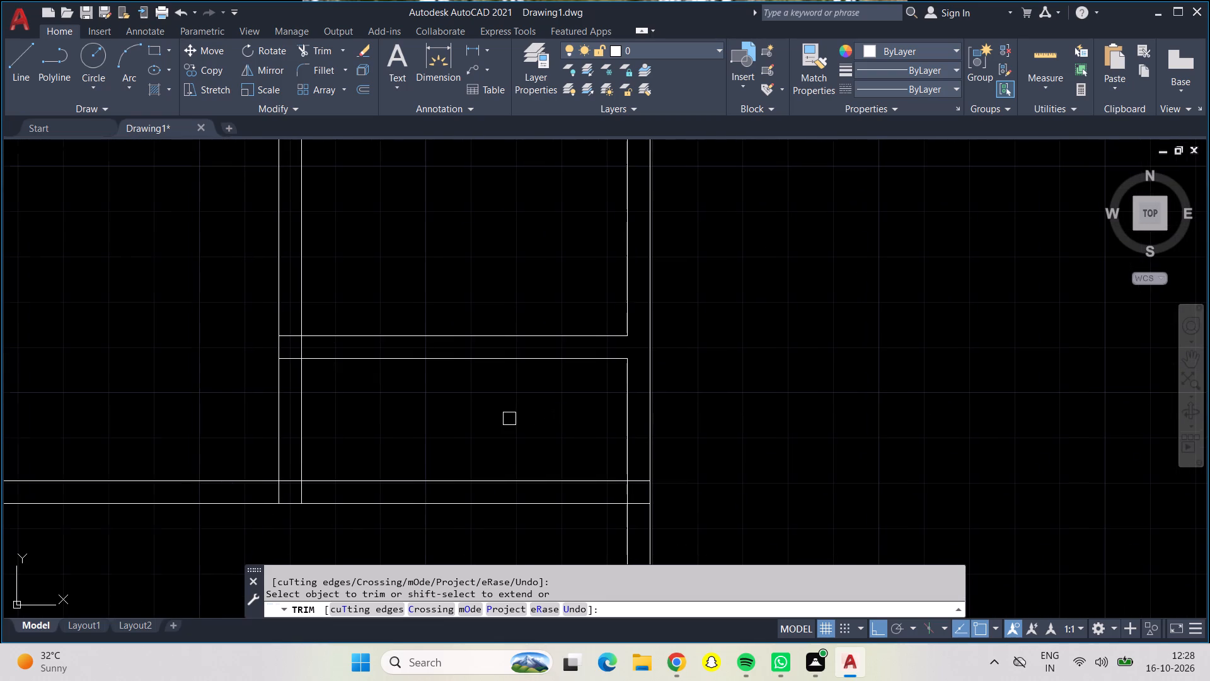
scroll(280, 340, "up", 4)
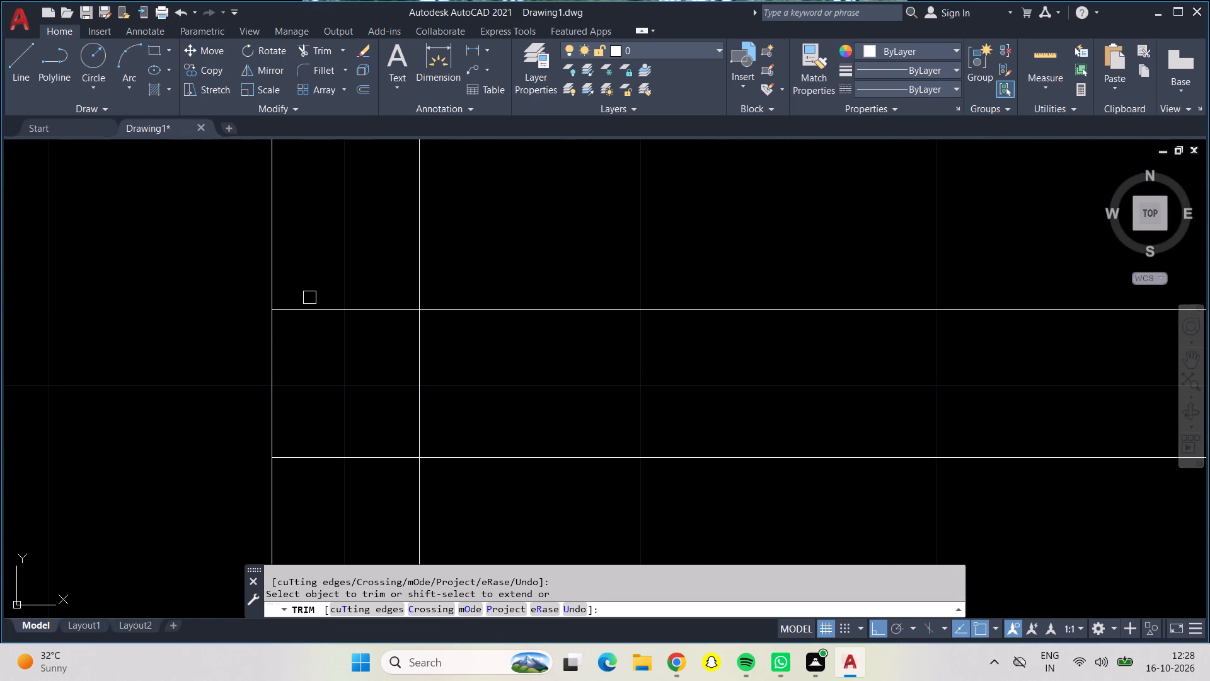
left_click_drag(316, 268, 333, 471)
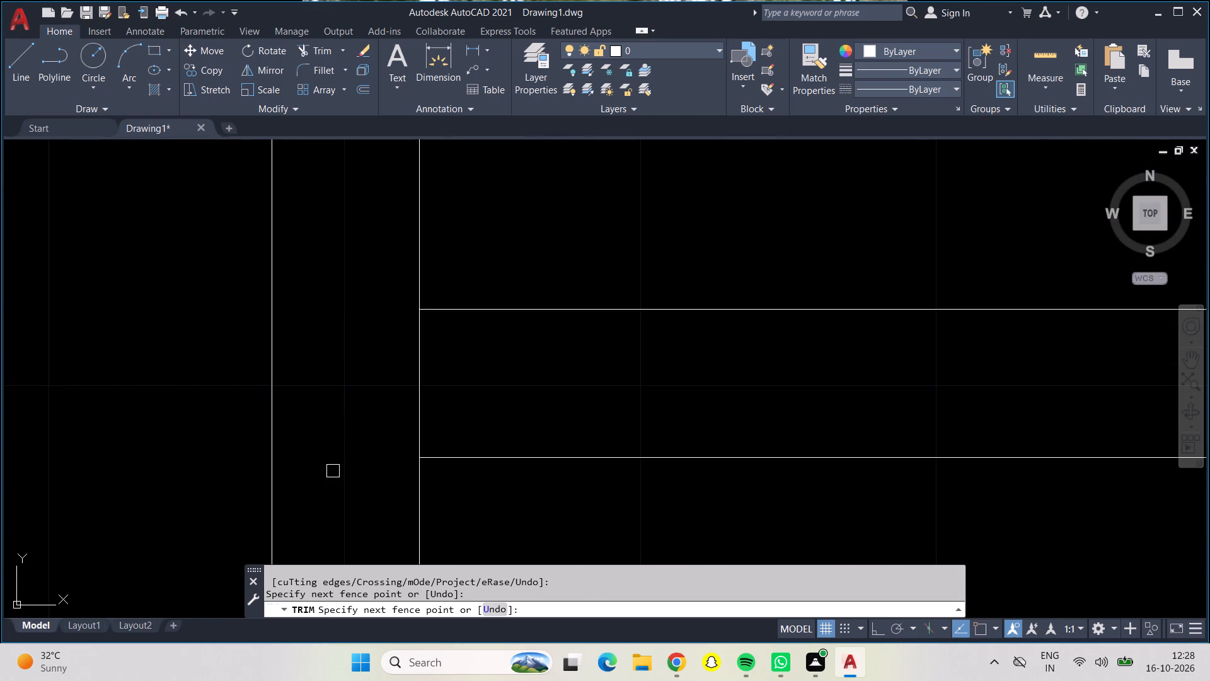
Trim the overlapping lines where the left vertical partition's lower end meets the long horizontal wall below it.
scroll(335, 470, "down", 3)
middle_click_drag(335, 470, 347, 189)
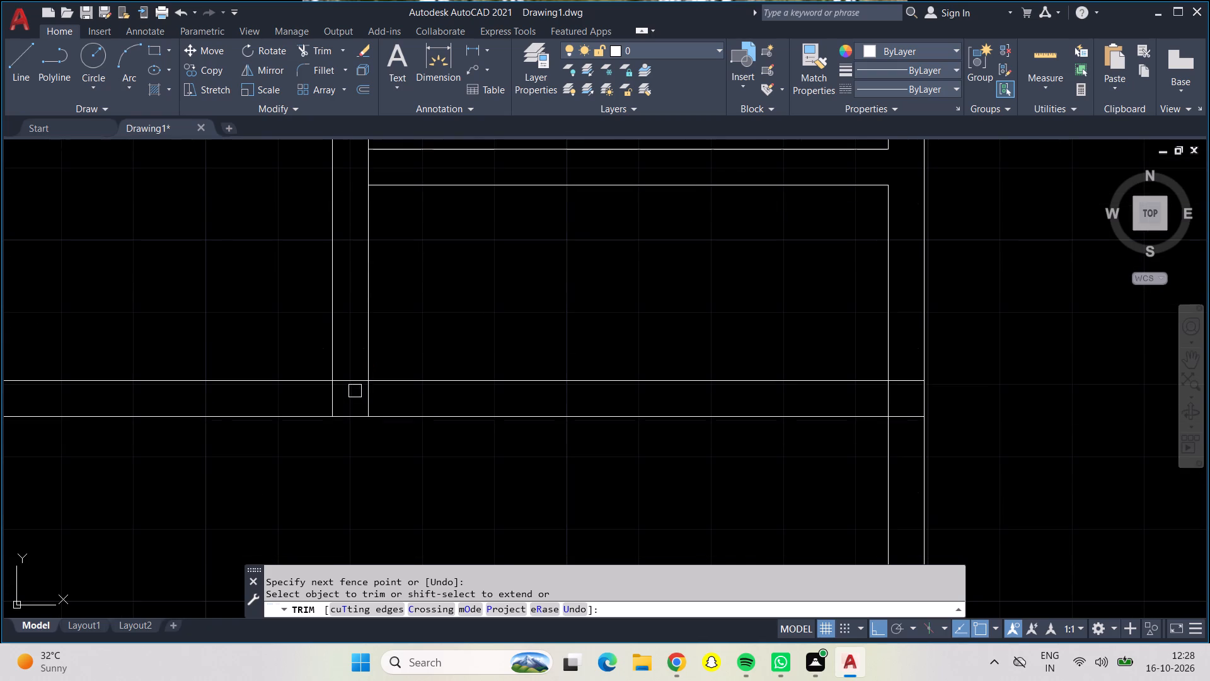
scroll(353, 388, "up", 2)
left_click_drag(357, 318, 230, 426)
scroll(229, 426, "down", 3)
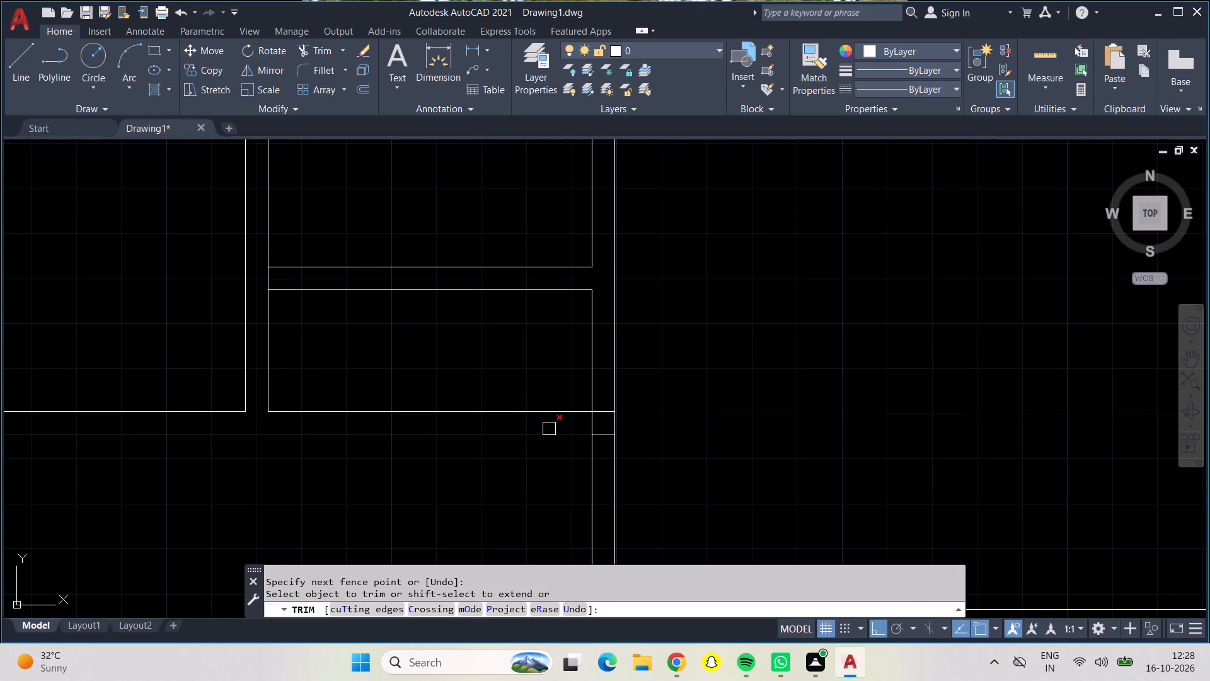
Trim the overlapping lines where the long horizontal wall's right end meets the right vertical partition, opening the junction.
scroll(590, 424, "up", 4)
left_click_drag(590, 424, 614, 424)
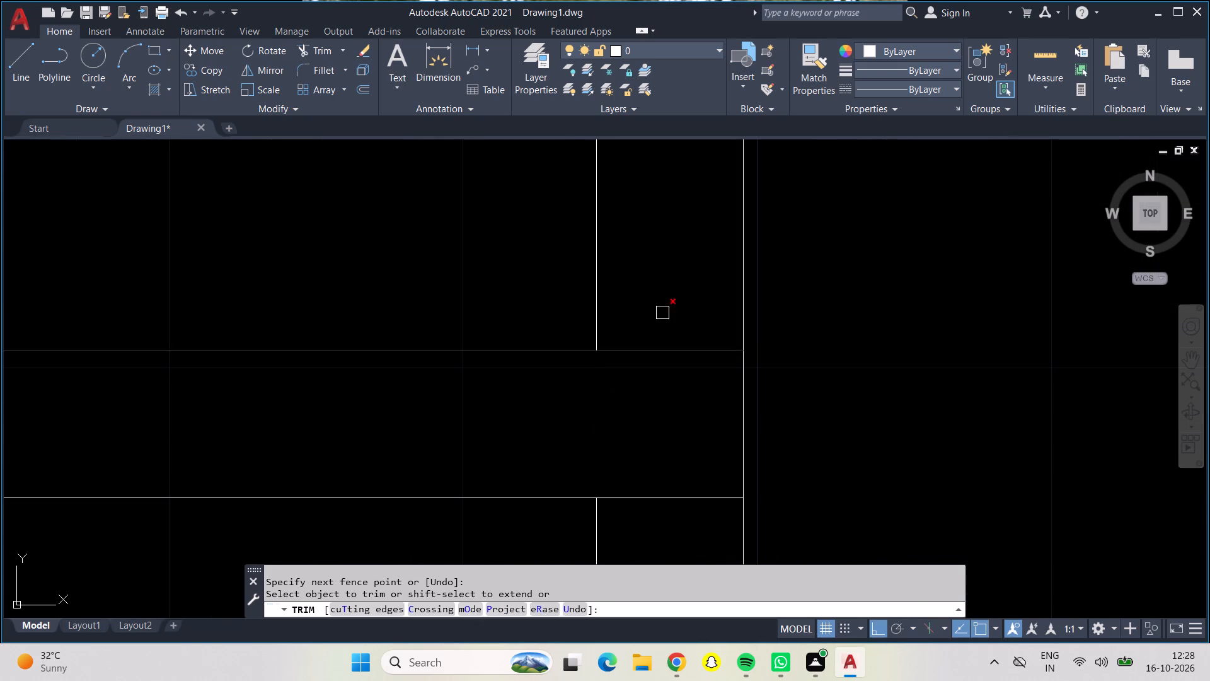
left_click_drag(648, 291, 663, 519)
Trim the vertical partition's line between the short cross partition's two lines at its left end, opening the junction.
scroll(664, 516, "down", 4)
scroll(572, 400, "down", 1)
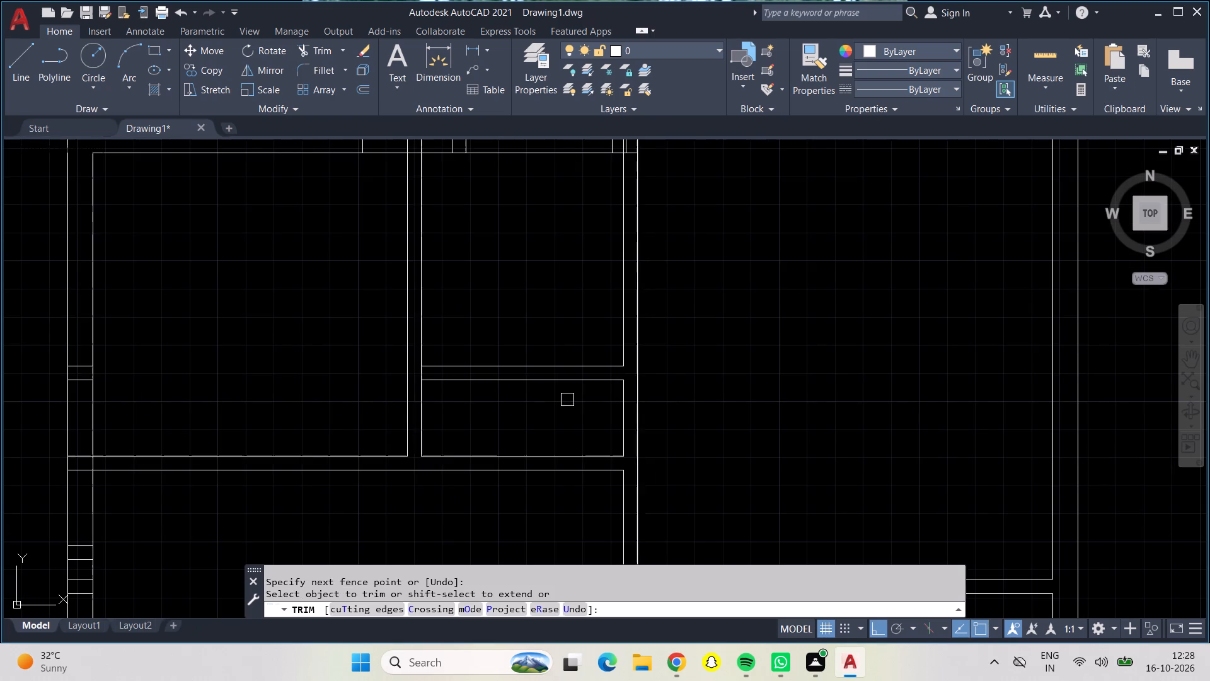
scroll(423, 390, "down", 1)
scroll(413, 385, "up", 4)
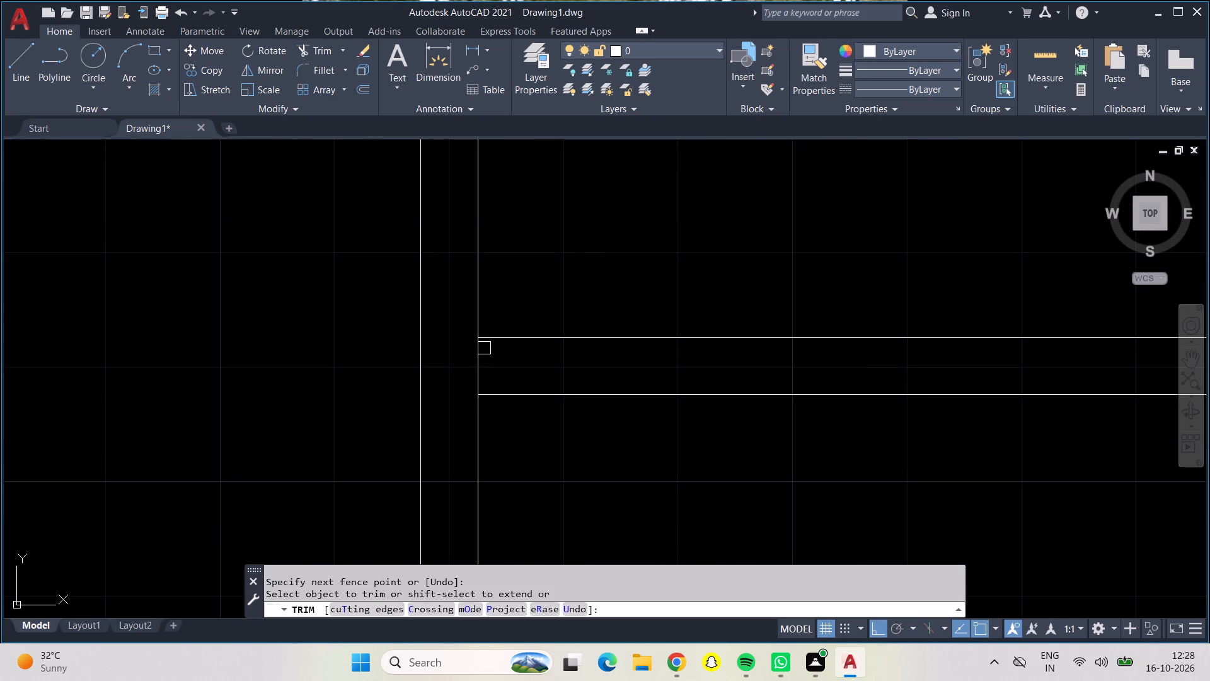
left_click_drag(459, 352, 532, 376)
Trim the two stray short lines inside the left outer wall, just above the long horizontal wall.
scroll(528, 381, "down", 3)
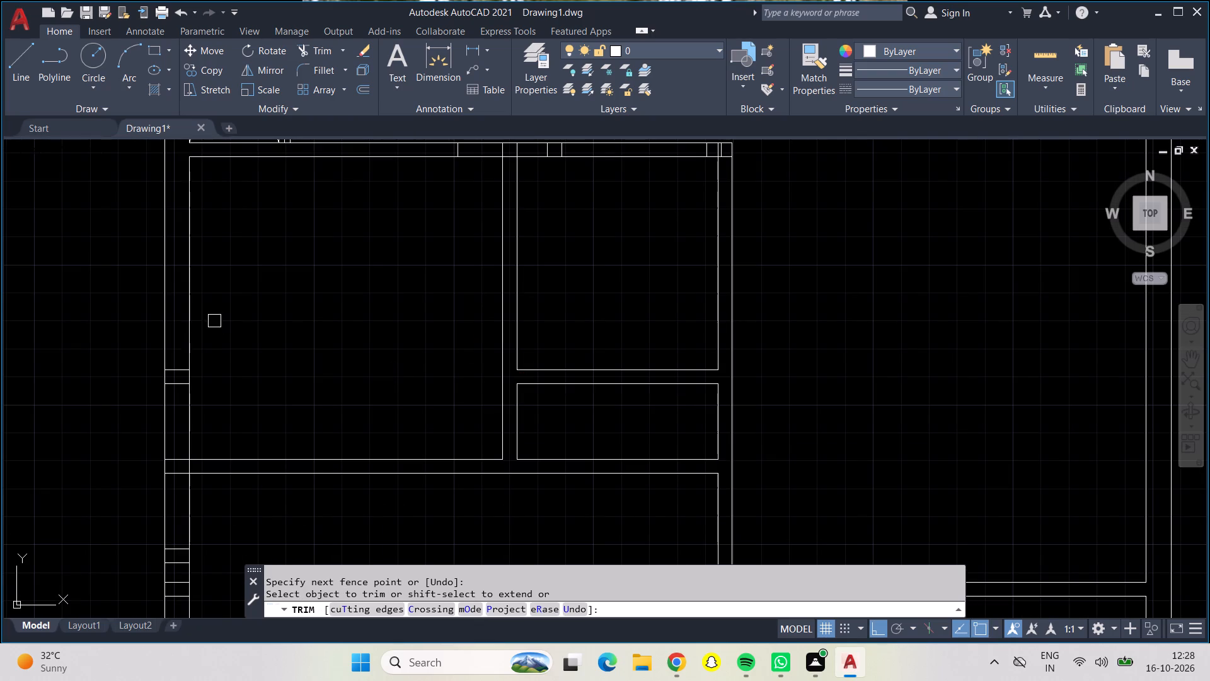
scroll(181, 370, "up", 3)
left_click_drag(180, 347, 120, 542)
Trim the overlapping lines where the long horizontal wall's left end meets the left outer wall, opening the junction.
scroll(118, 527, "down", 2)
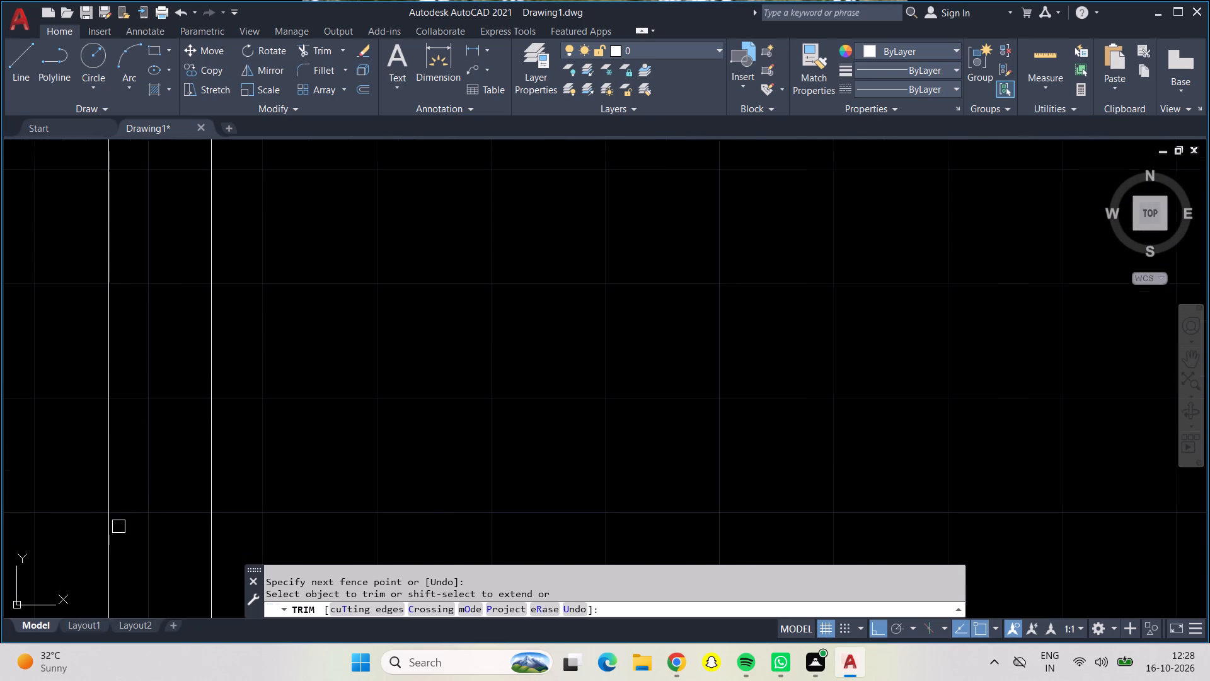
middle_click_drag(207, 514, 337, 284)
scroll(259, 409, "up", 5)
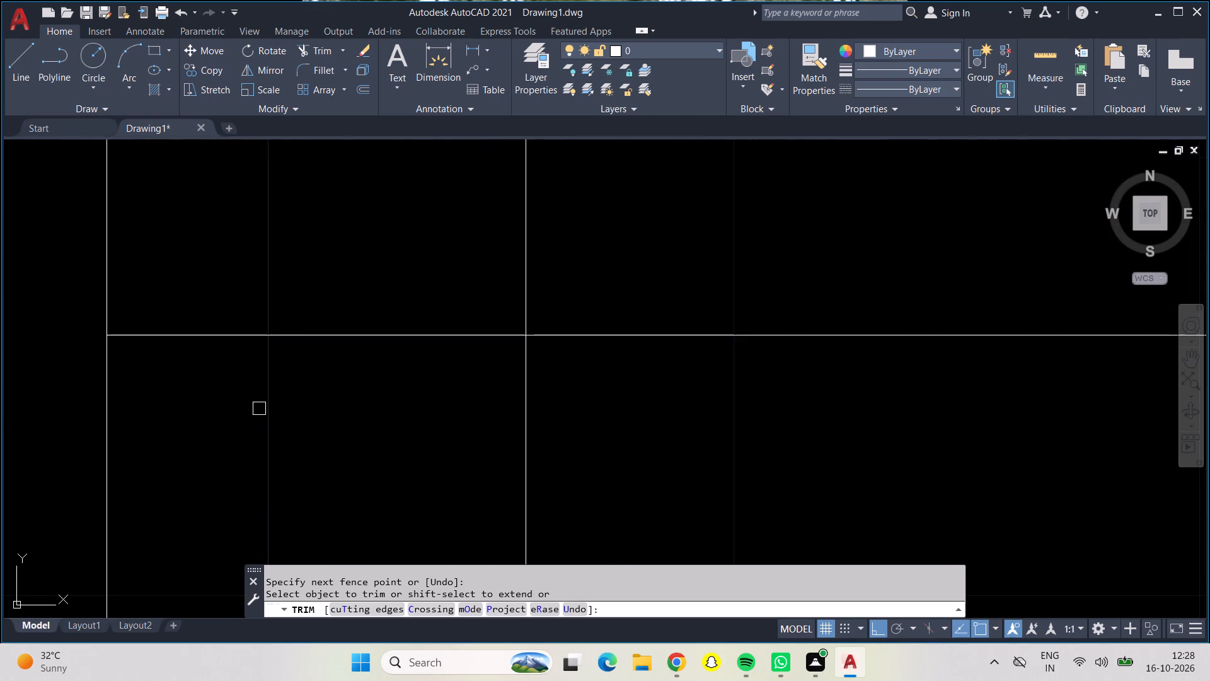
middle_click_drag(302, 258, 282, 407)
left_click_drag(312, 180, 308, 317)
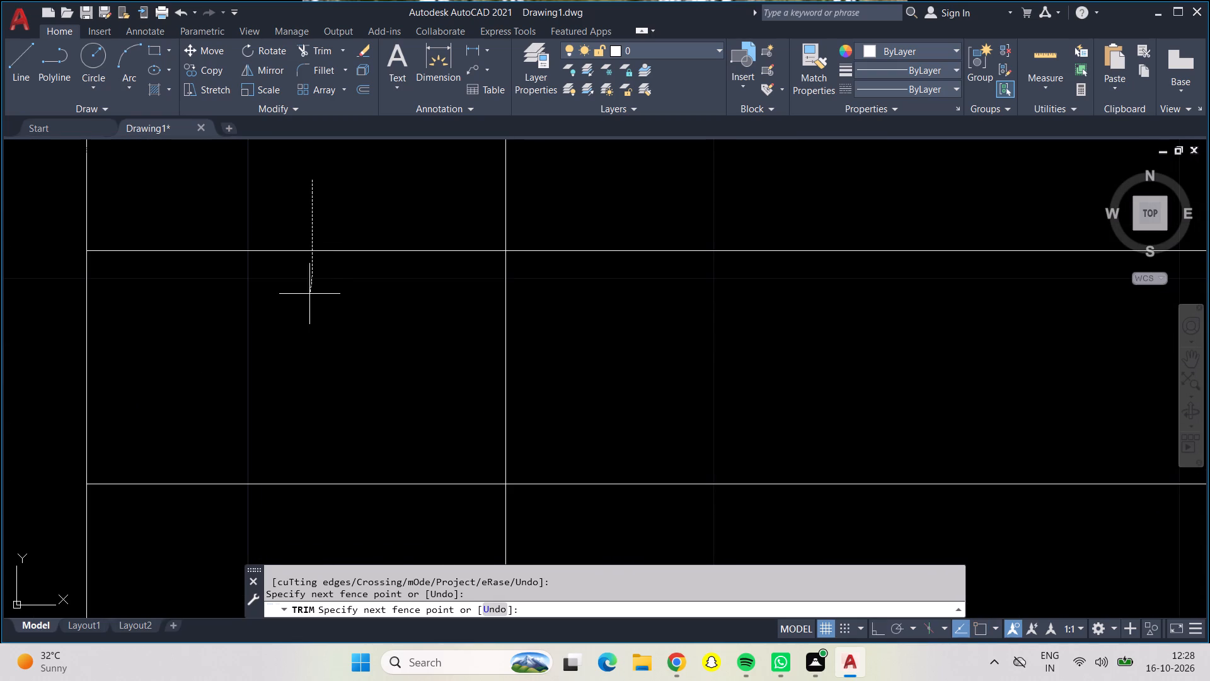
left_click_drag(308, 317, 620, 352)
Trim the four stray short lines inside the left outer wall below the long horizontal wall.
scroll(620, 358, "down", 4)
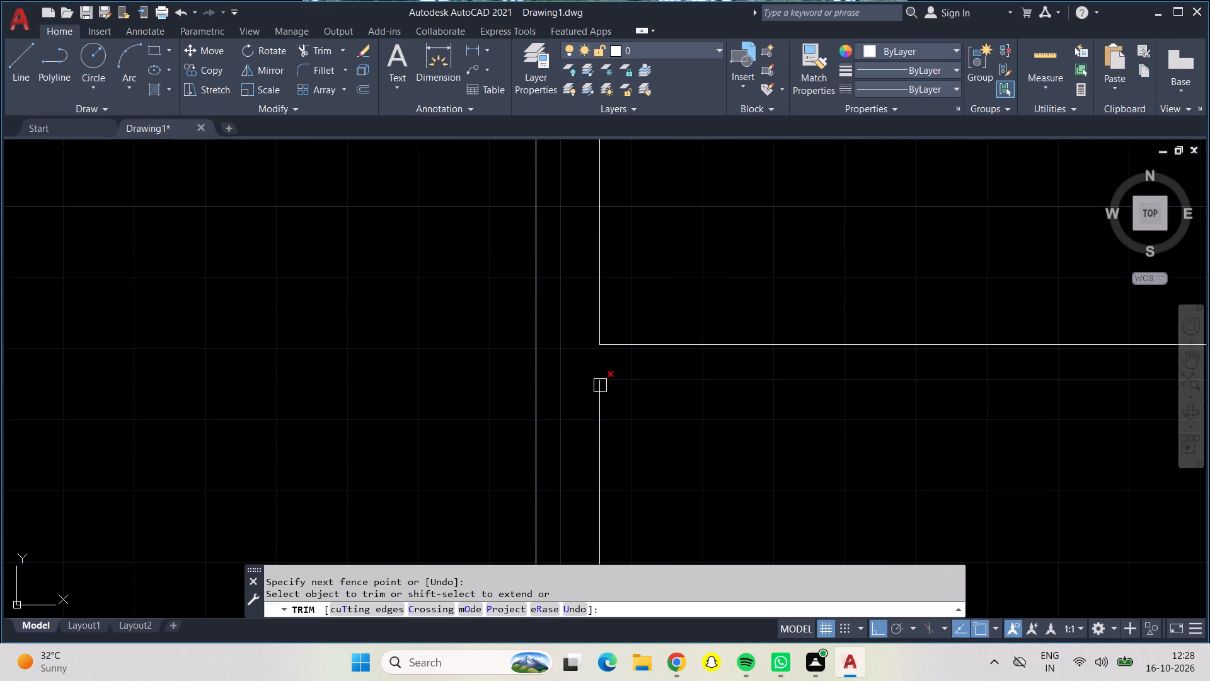
scroll(599, 392, "down", 1)
middle_click_drag(533, 420, 371, 200)
scroll(410, 317, "up", 2)
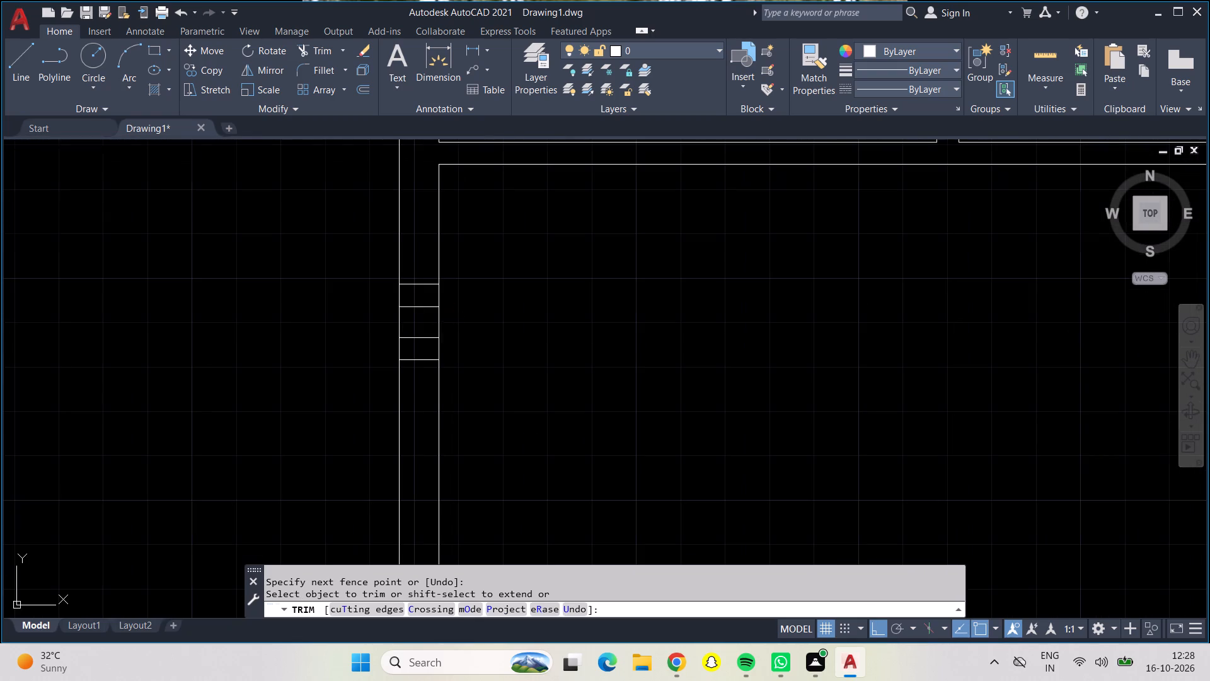
scroll(410, 317, "up", 2)
scroll(404, 315, "down", 2)
left_click_drag(430, 201, 441, 433)
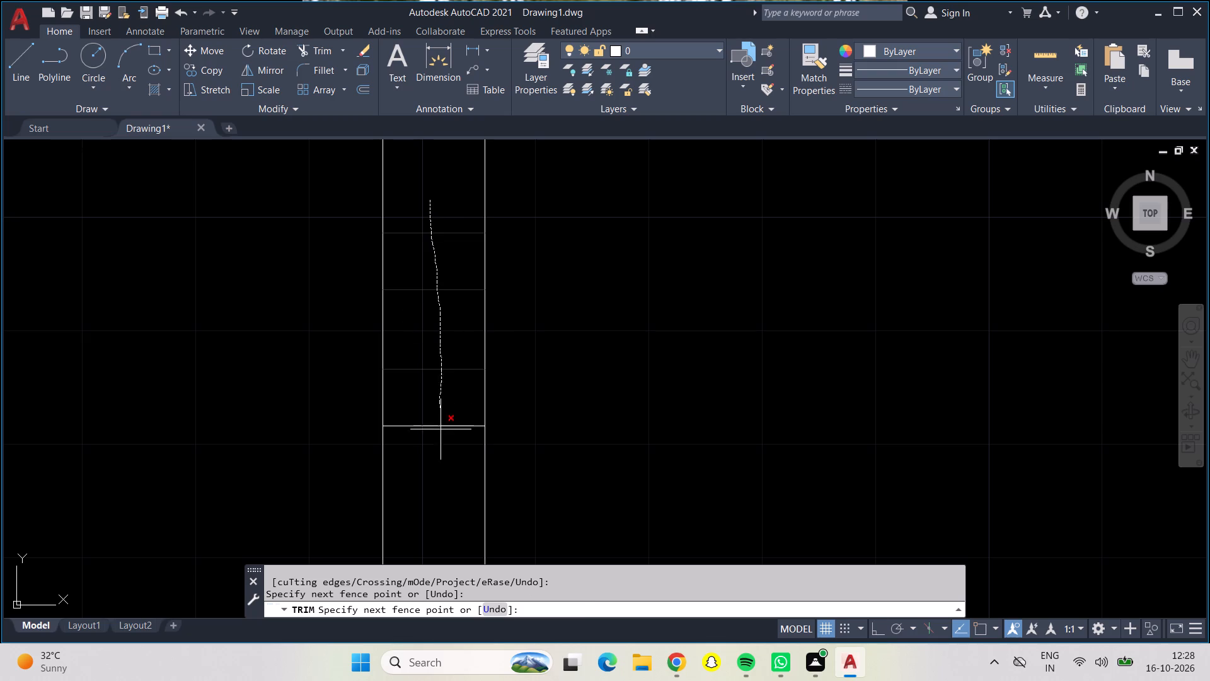
left_click_drag(441, 433, 441, 449)
Trim the stray short line inside the upper horizontal partition, to the left of the middle vertical partition.
scroll(441, 449, "down", 2)
scroll(441, 449, "up", 1)
scroll(441, 449, "down", 2)
scroll(512, 428, "down", 1)
middle_click_drag(512, 428, 498, 156)
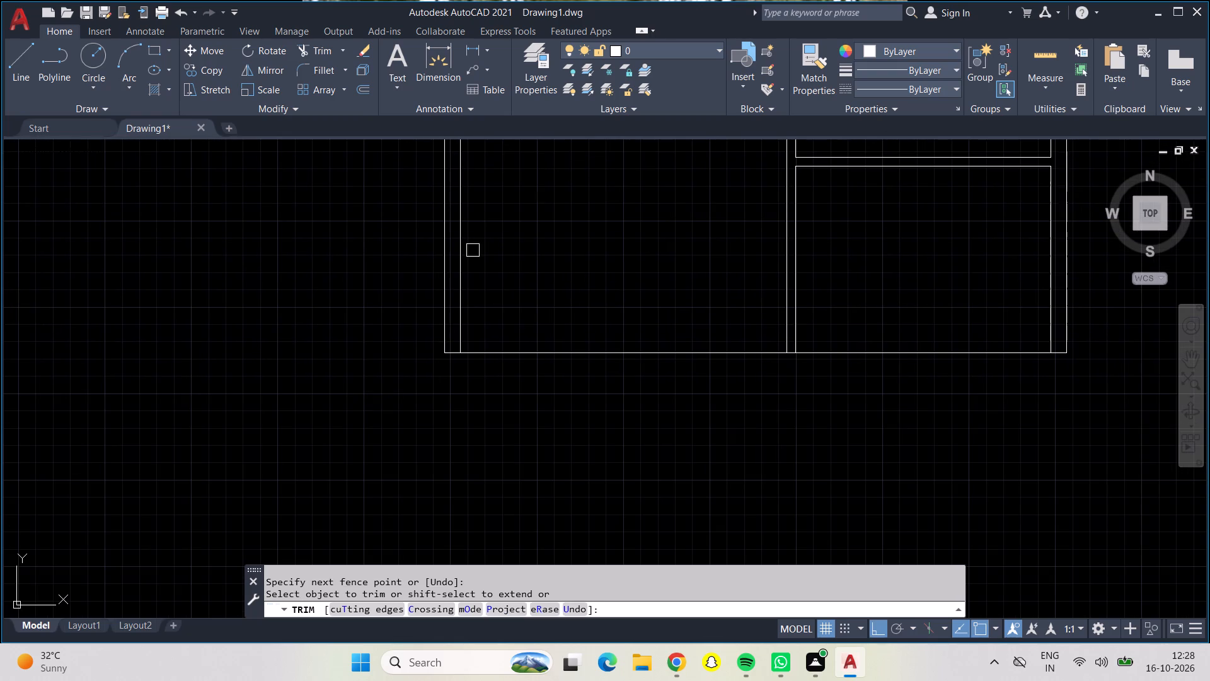
middle_click_drag(499, 260, 446, 602)
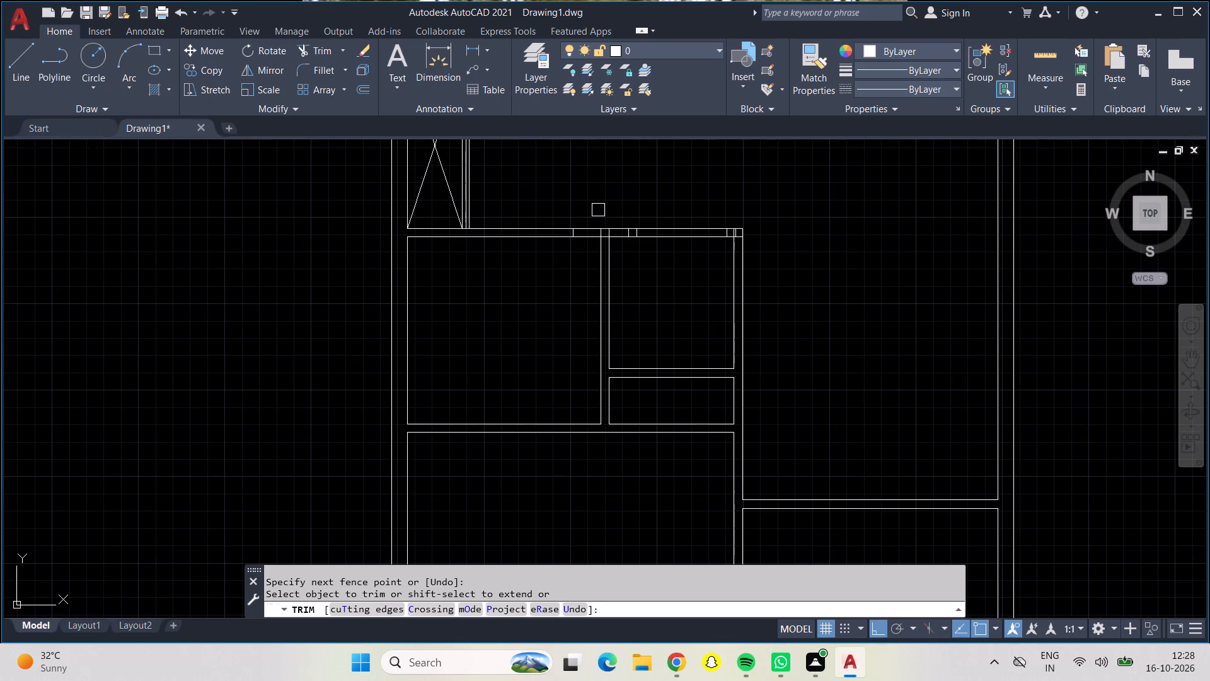
scroll(596, 219, "up", 1)
scroll(596, 219, "down", 1)
scroll(596, 219, "up", 4)
left_click(459, 296)
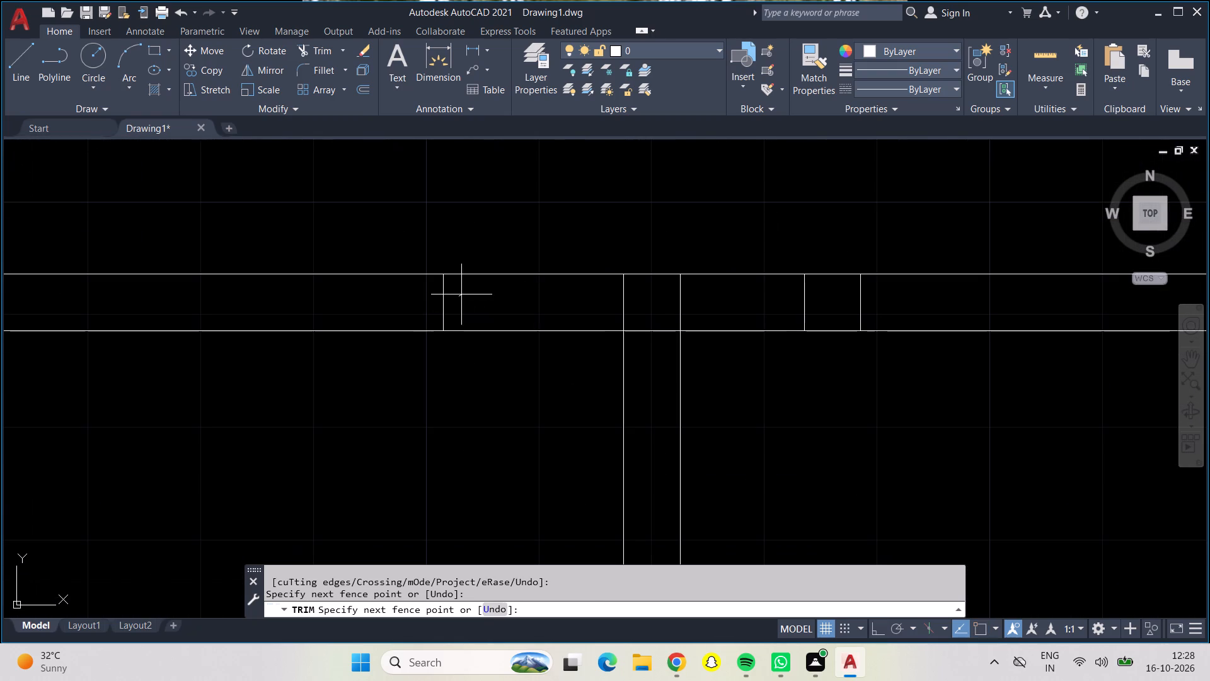
left_click(420, 294)
left_click_drag(430, 296, 463, 293)
Open the junction between the middle vertical partition's upper end and the upper horizontal partition, and trim the two stray lines to its right.
left_click(583, 290)
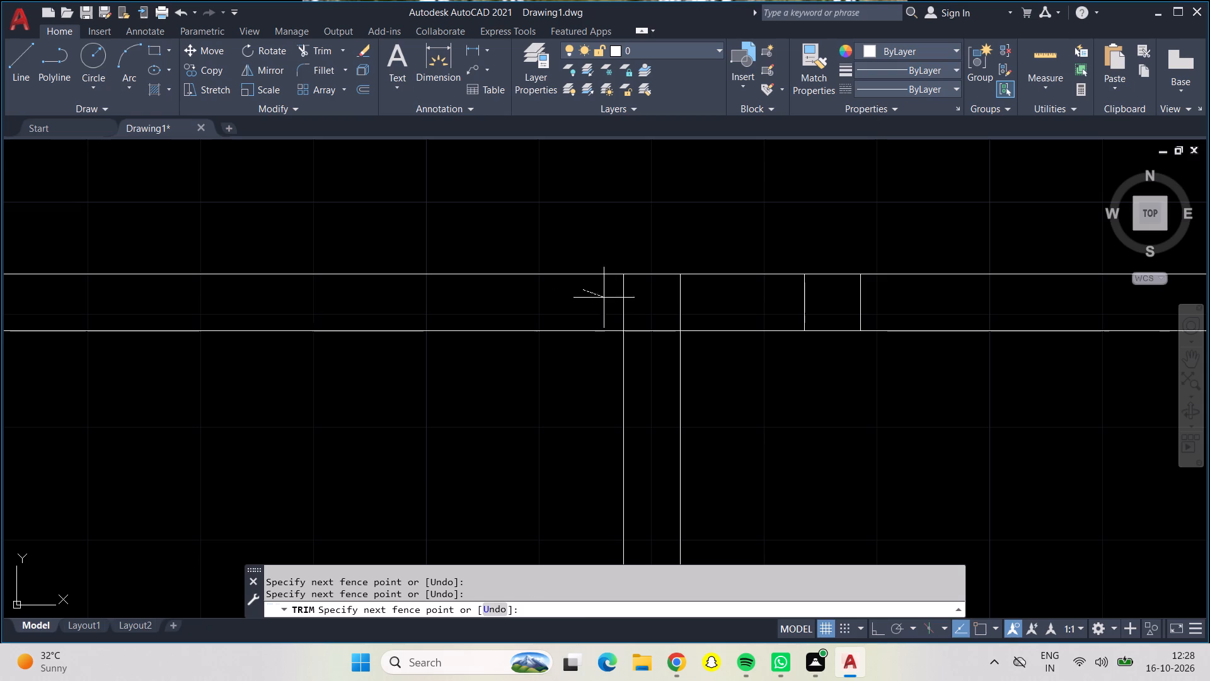
left_click(652, 347)
left_click(679, 301)
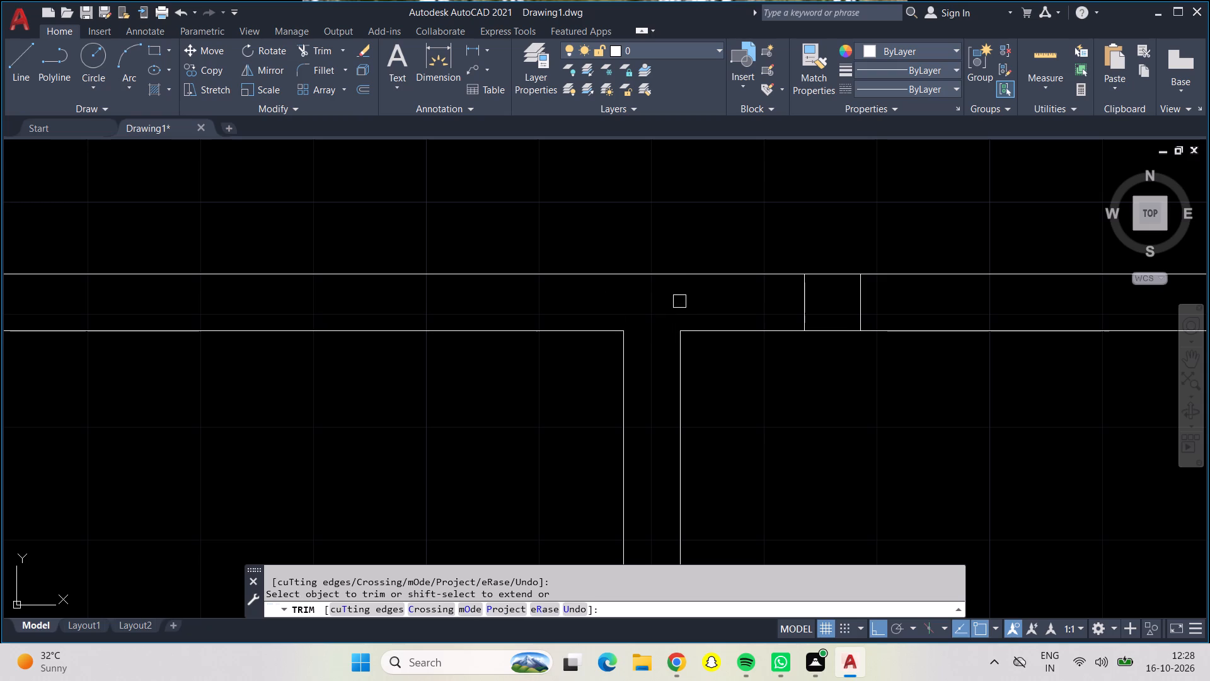
left_click_drag(692, 302, 914, 305)
Trim the overlapping and stray lines at the upper horizontal partition's right end to form a clean corner.
scroll(914, 318, "down", 4)
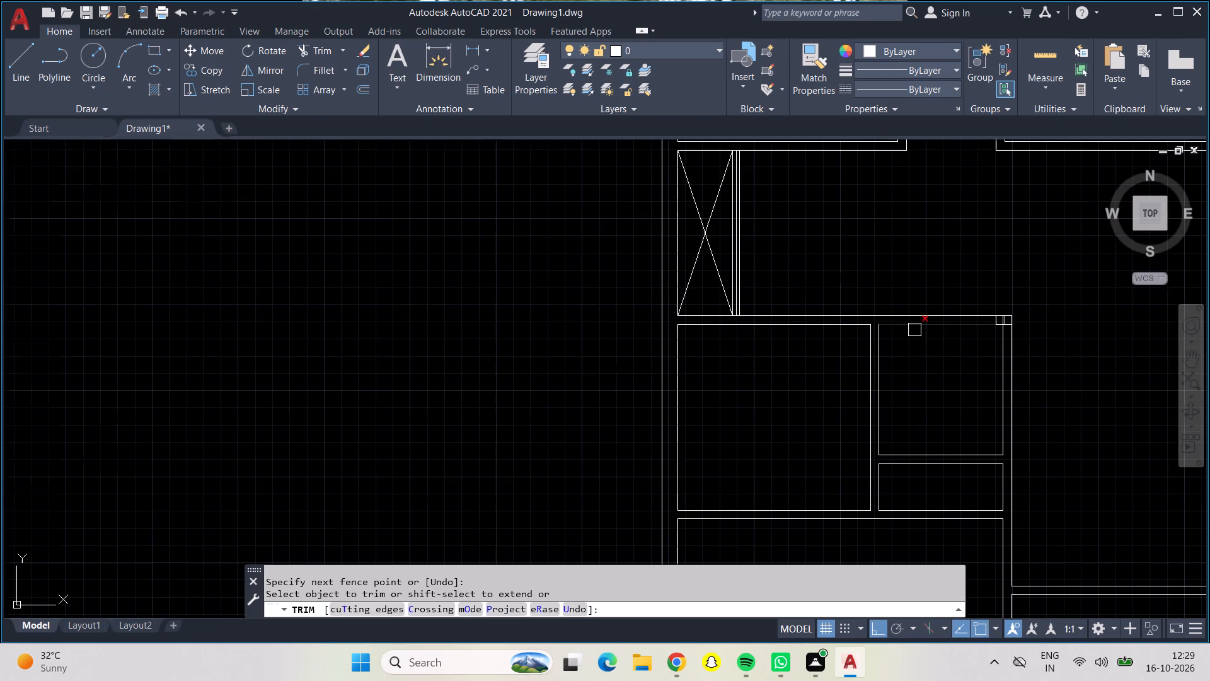
scroll(1003, 318, "up", 6)
left_click_drag(872, 313, 872, 312)
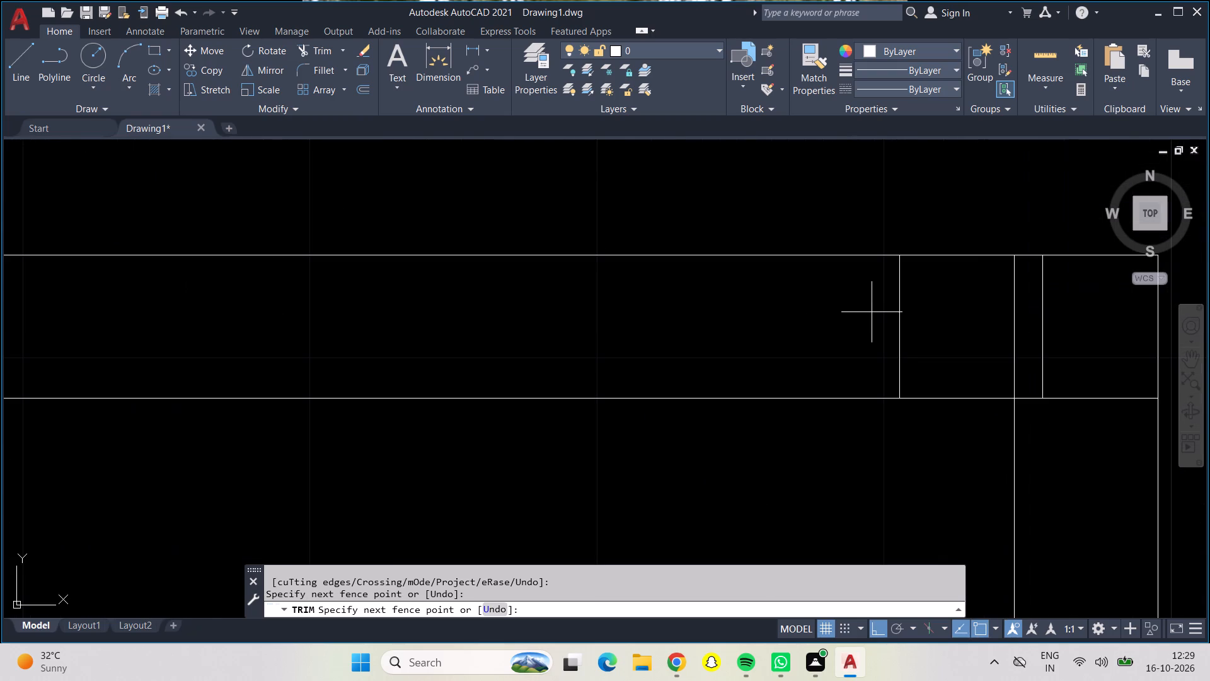
left_click_drag(872, 312, 1100, 456)
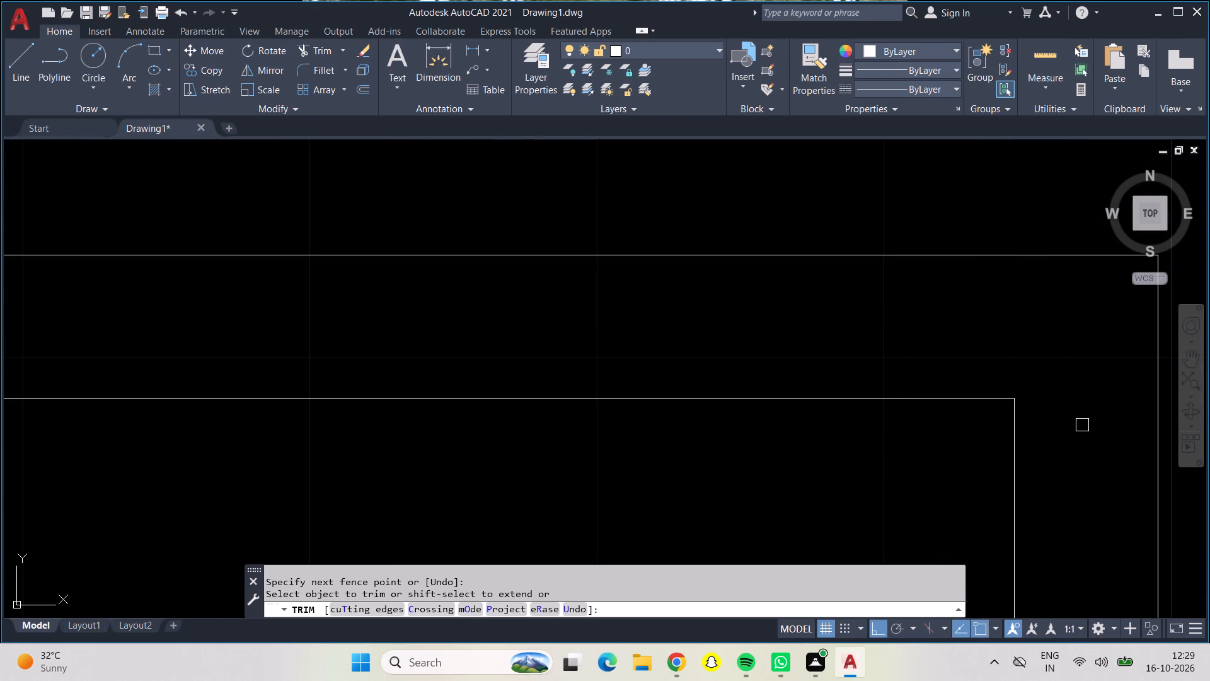
Examine the trimmed wall corners and junctions across the plan for leftover overlaps, and end the Trim command.
scroll(916, 477, "down", 2)
scroll(732, 509, "down", 1)
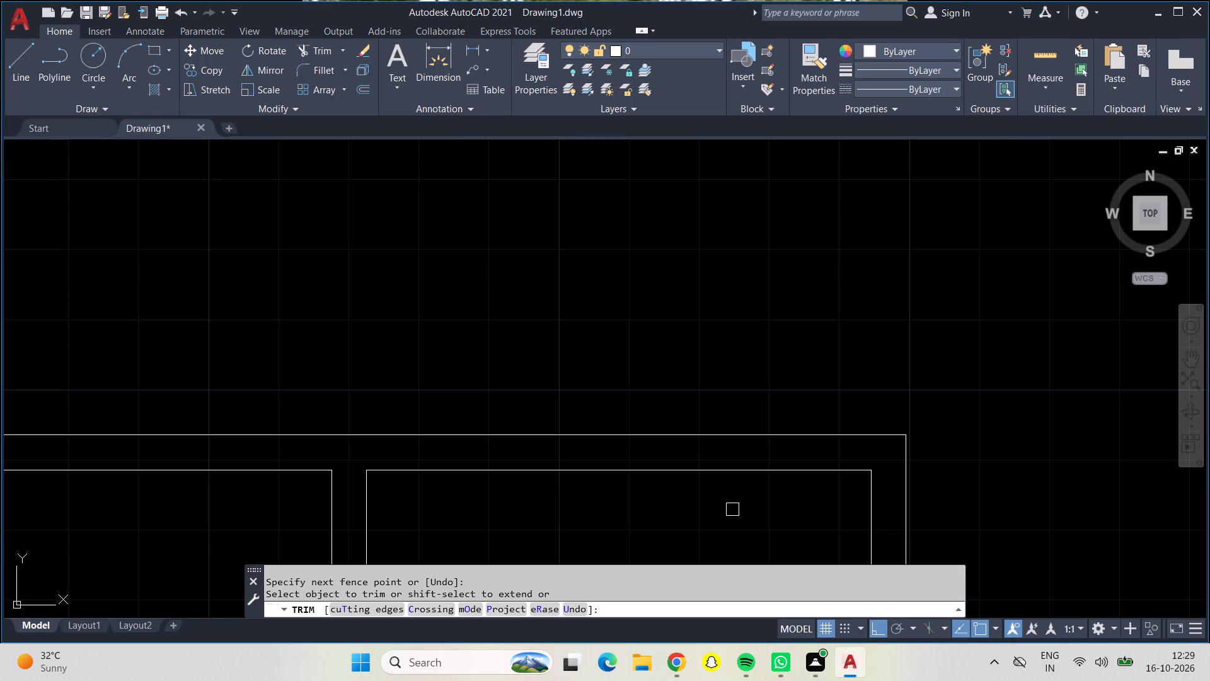
middle_click_drag(732, 509, 731, 293)
scroll(732, 489, "down", 1)
scroll(705, 443, "down", 1)
middle_click_drag(682, 457, 672, 400)
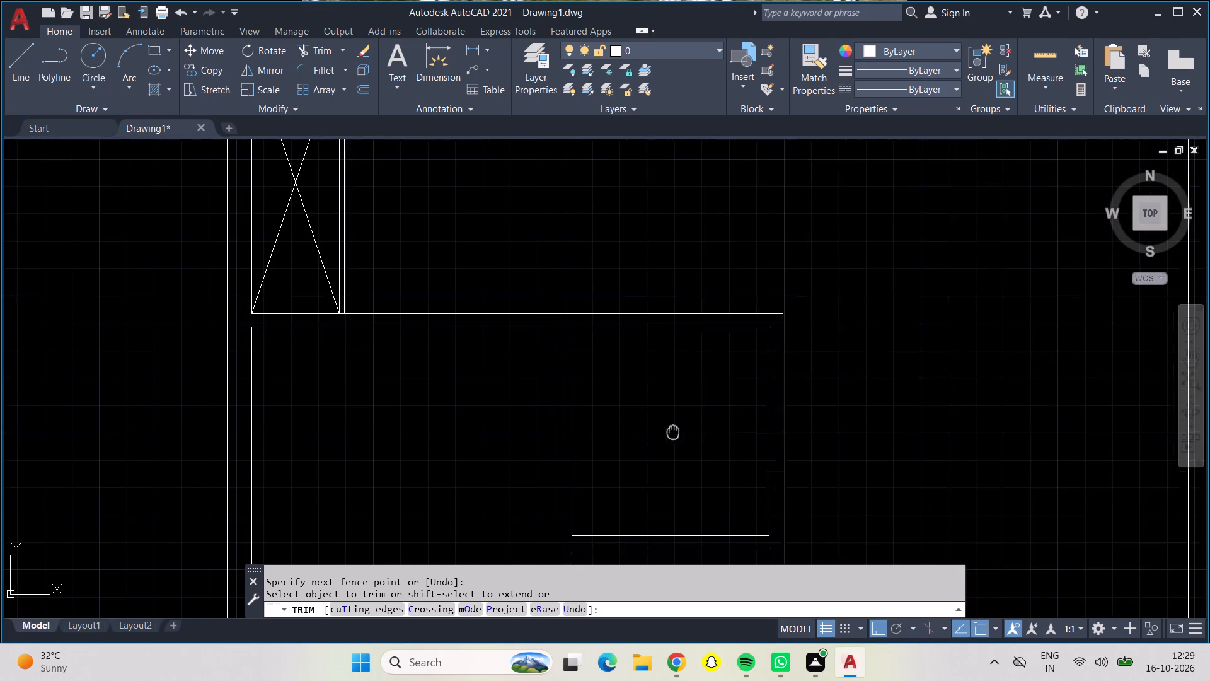
middle_click_drag(672, 400, 679, 246)
scroll(474, 371, "down", 1)
middle_click_drag(470, 355, 476, 262)
scroll(504, 463, "down", 1)
middle_click_drag(504, 463, 487, 376)
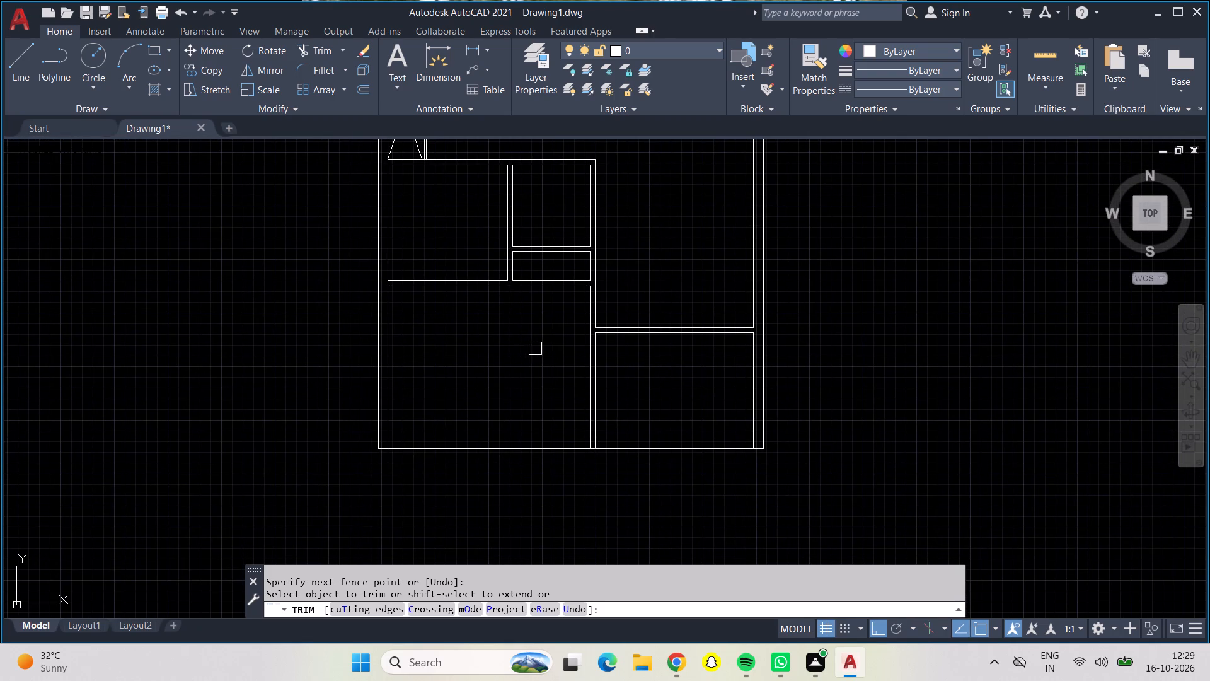
scroll(556, 232, "down", 1)
scroll(556, 232, "up", 3)
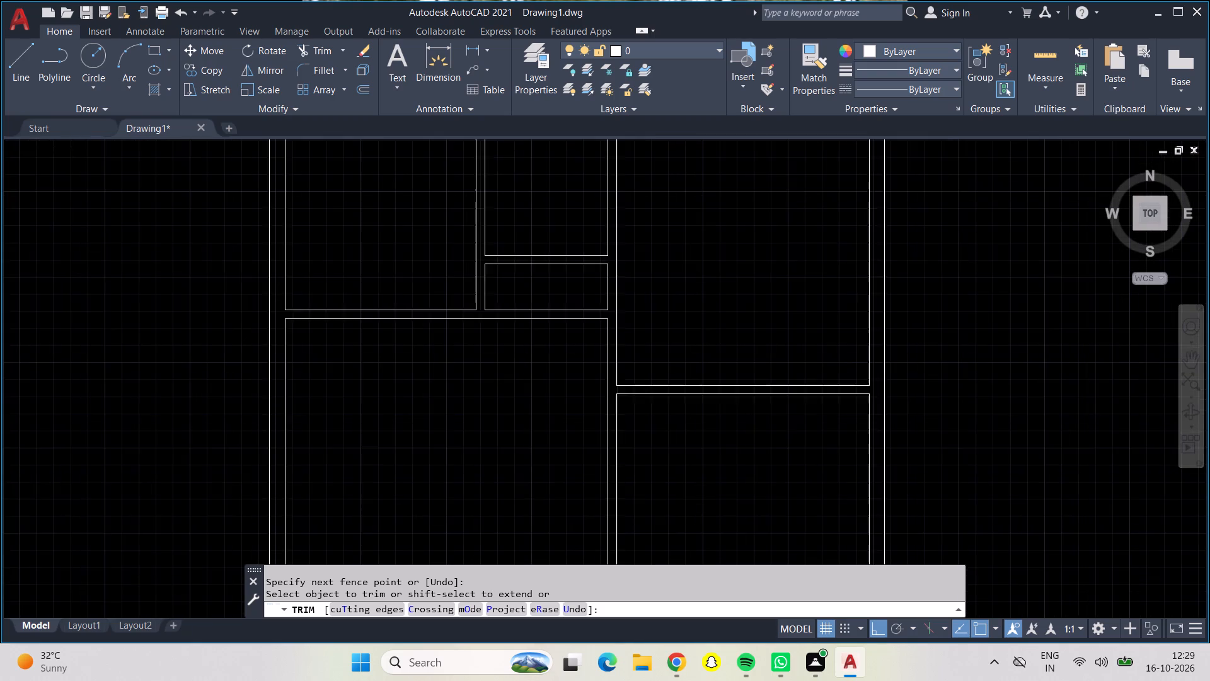
middle_click_drag(553, 194, 550, 309)
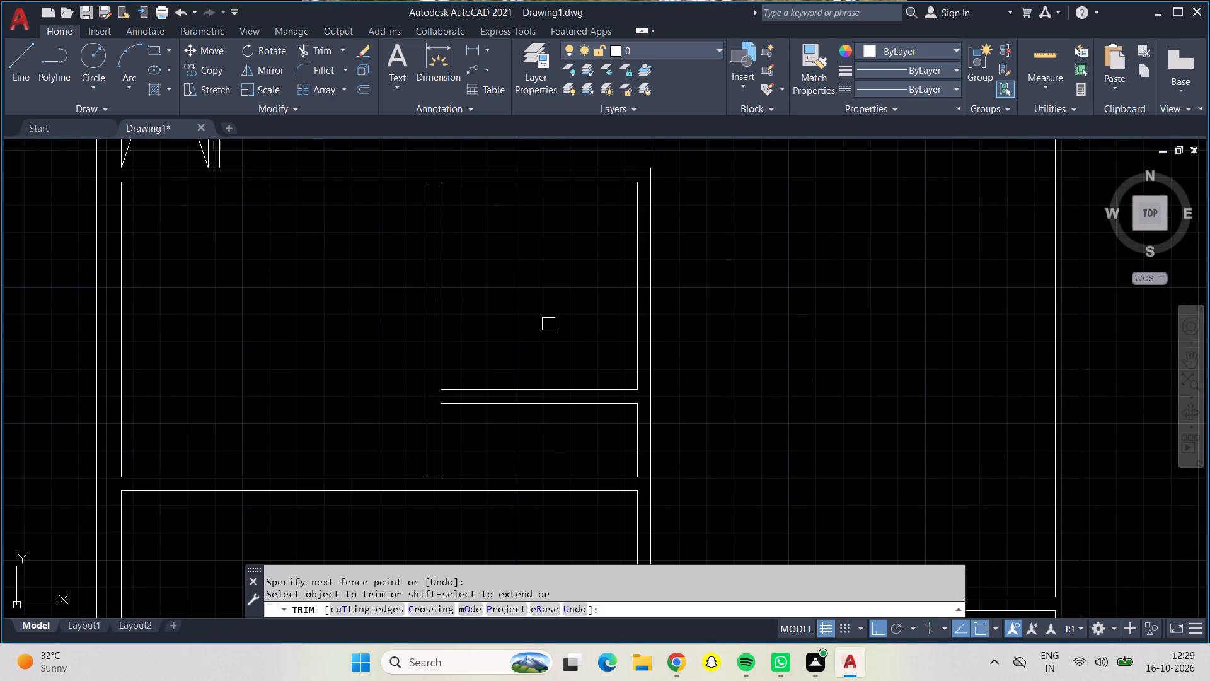
scroll(531, 341, "up", 2)
scroll(531, 341, "down", 1)
middle_click_drag(531, 341, 516, 237)
key("Escape")
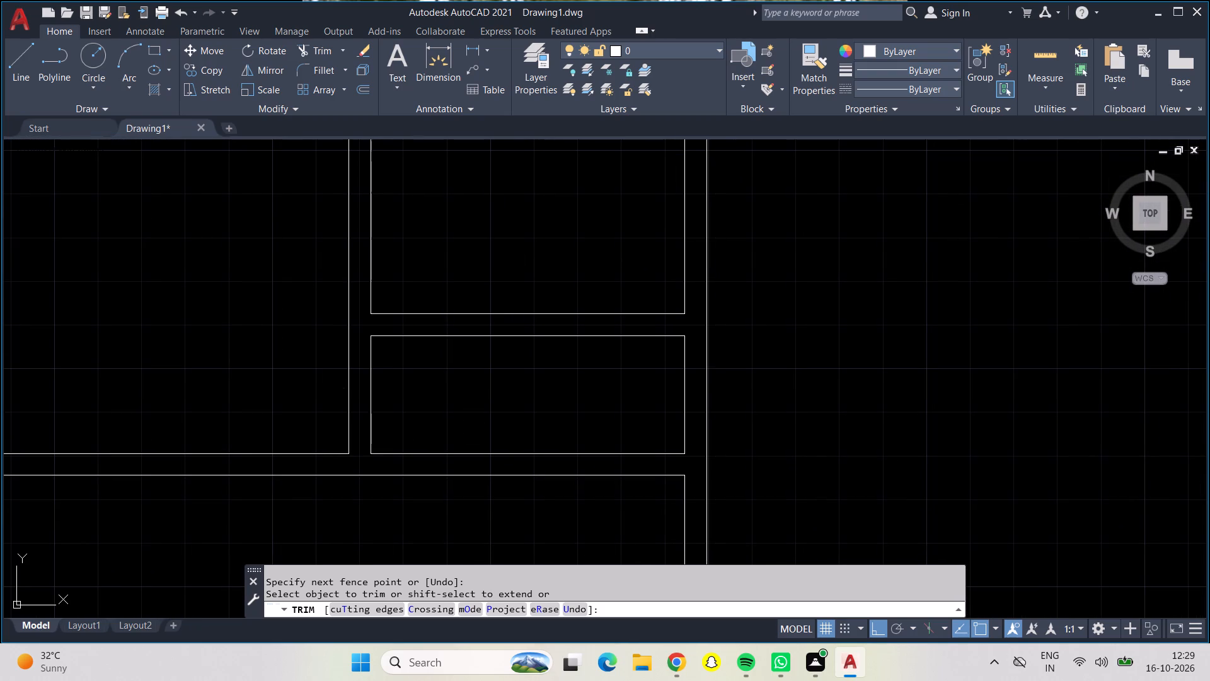
key("Escape")
key("Escape")
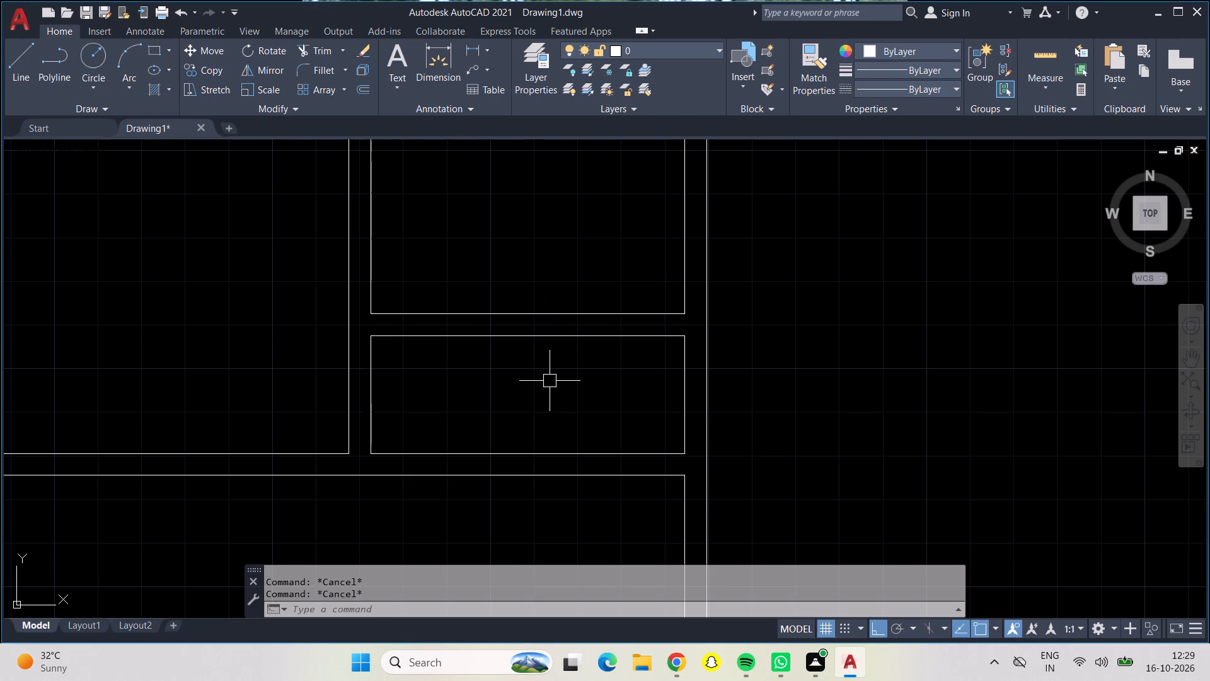
Start the Offset command.
key("o")
key("Return")
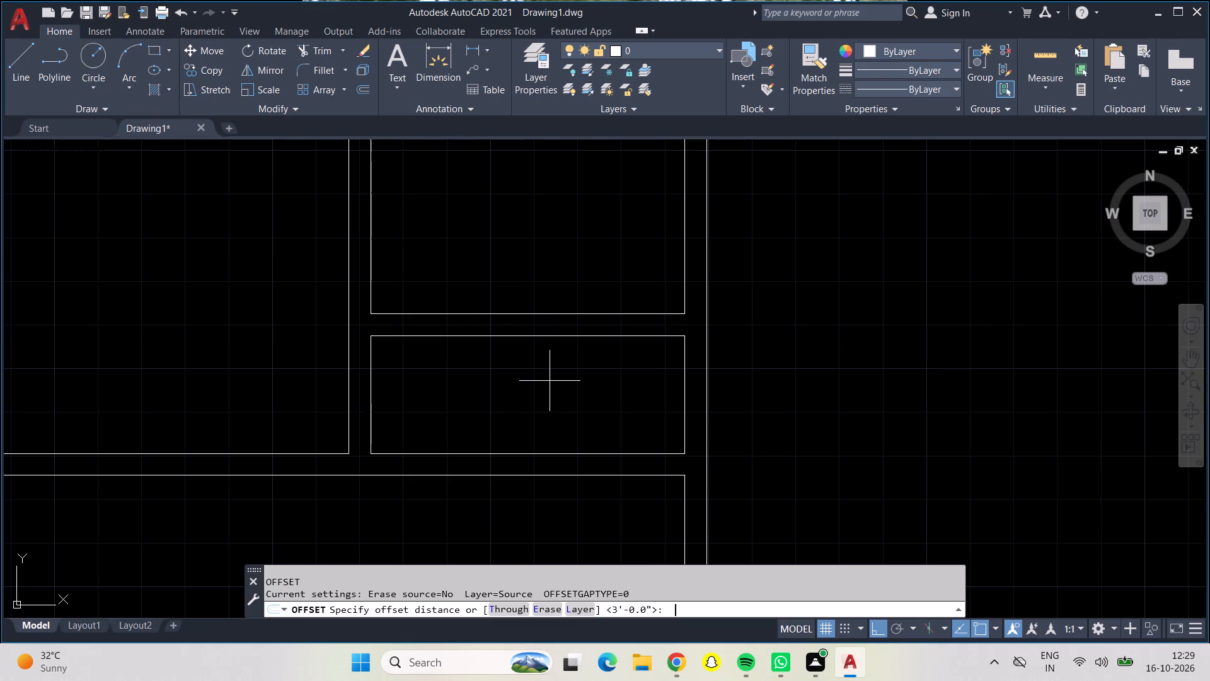
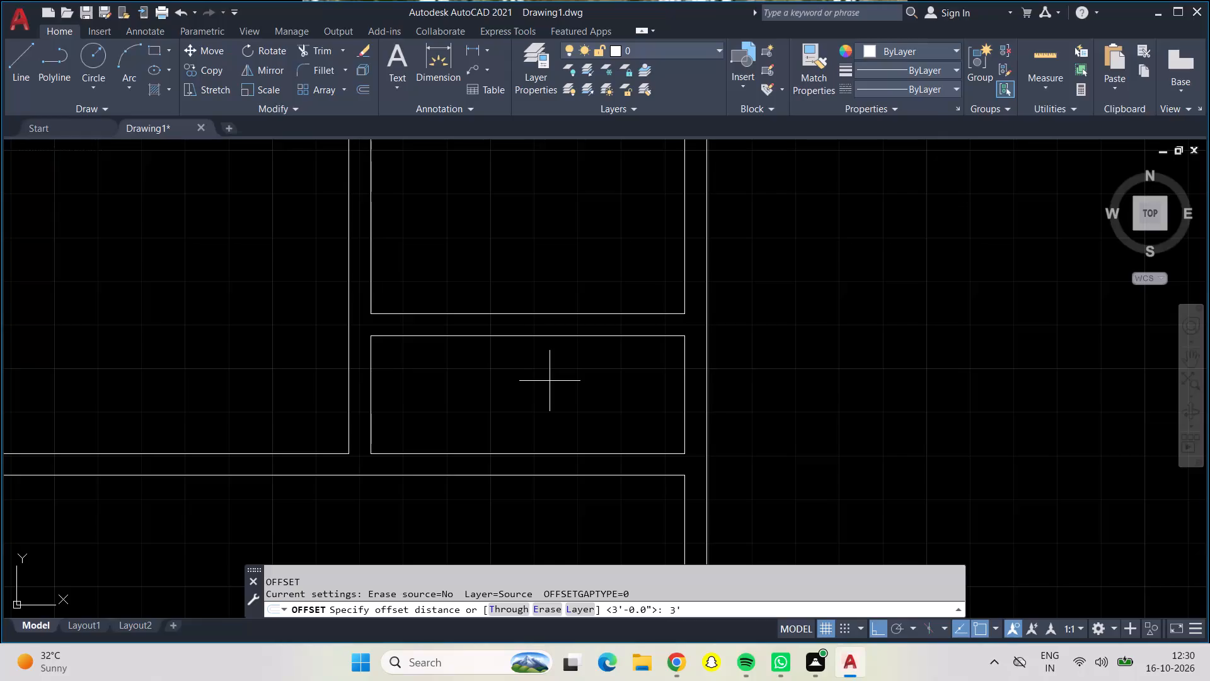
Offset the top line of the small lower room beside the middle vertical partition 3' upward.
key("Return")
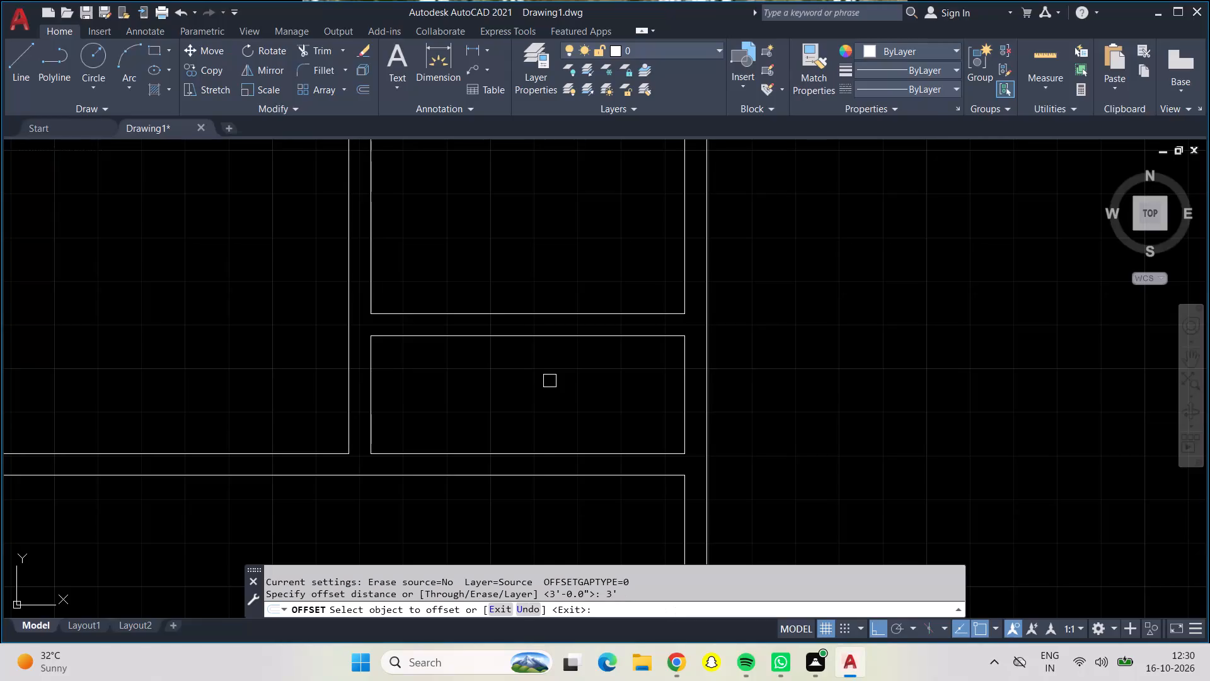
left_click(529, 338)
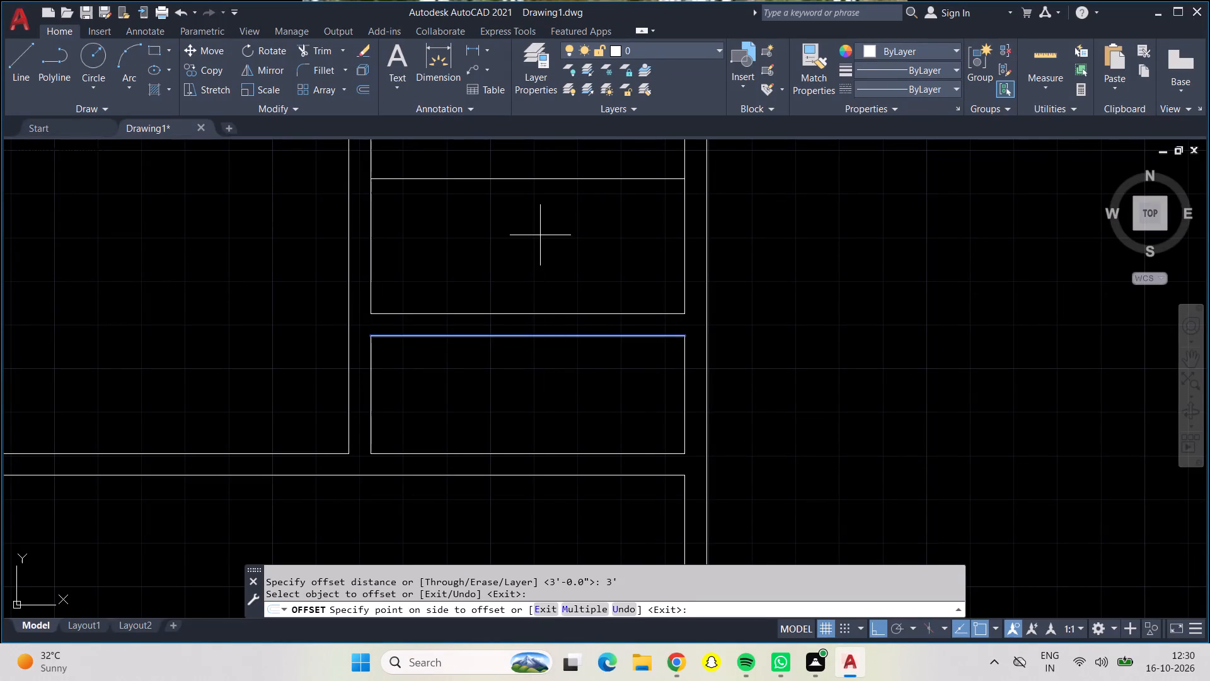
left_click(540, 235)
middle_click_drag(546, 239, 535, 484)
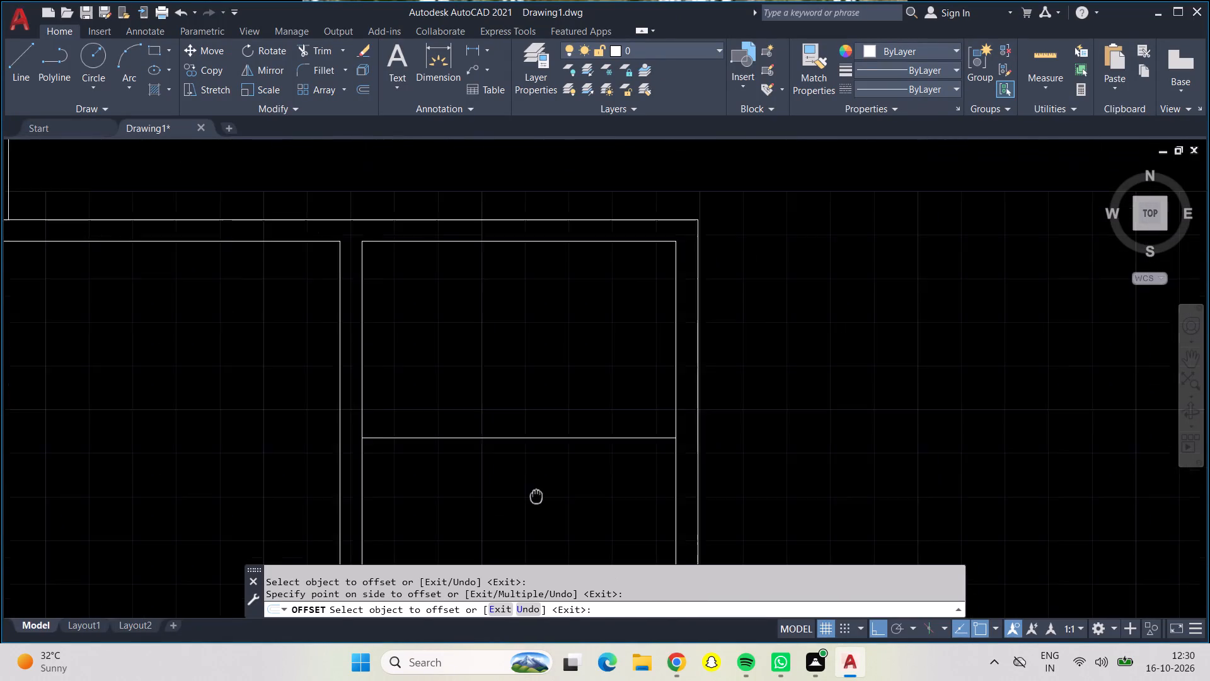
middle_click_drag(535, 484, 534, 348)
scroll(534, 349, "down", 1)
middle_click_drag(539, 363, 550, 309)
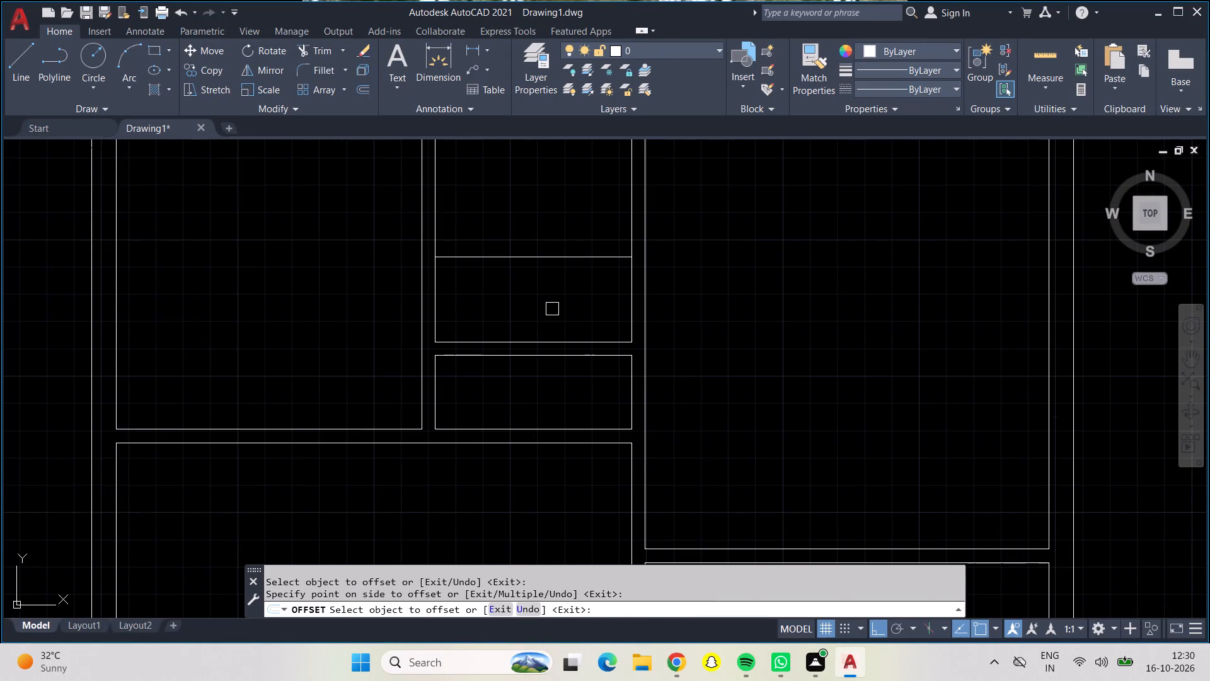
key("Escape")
Offset the same top line of the small lower room 2' upward.
key("o")
key("Return")
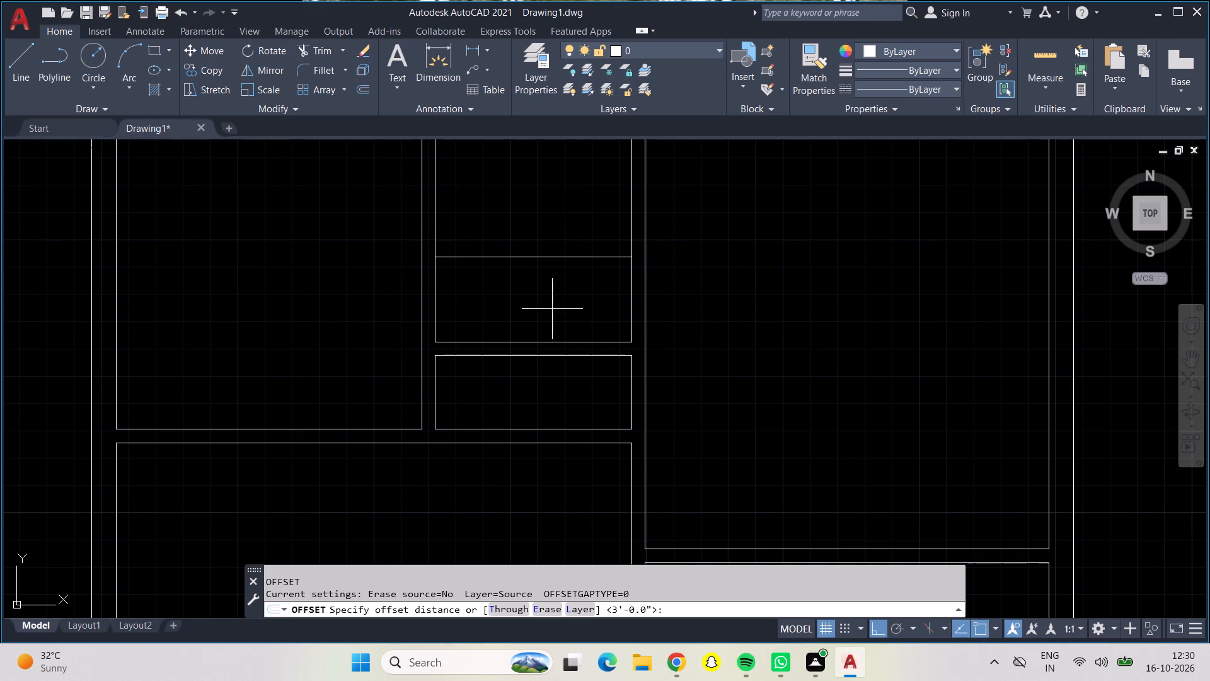
key("2")
key("apostrophe")
key("Return")
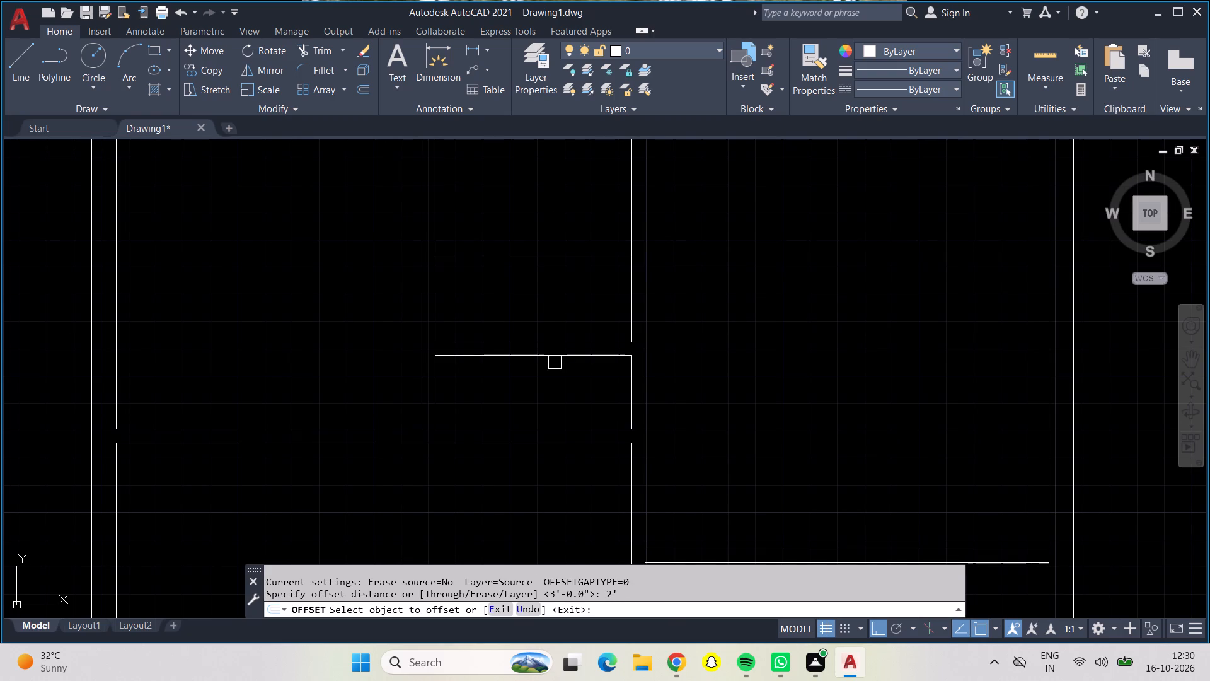
left_click(554, 356)
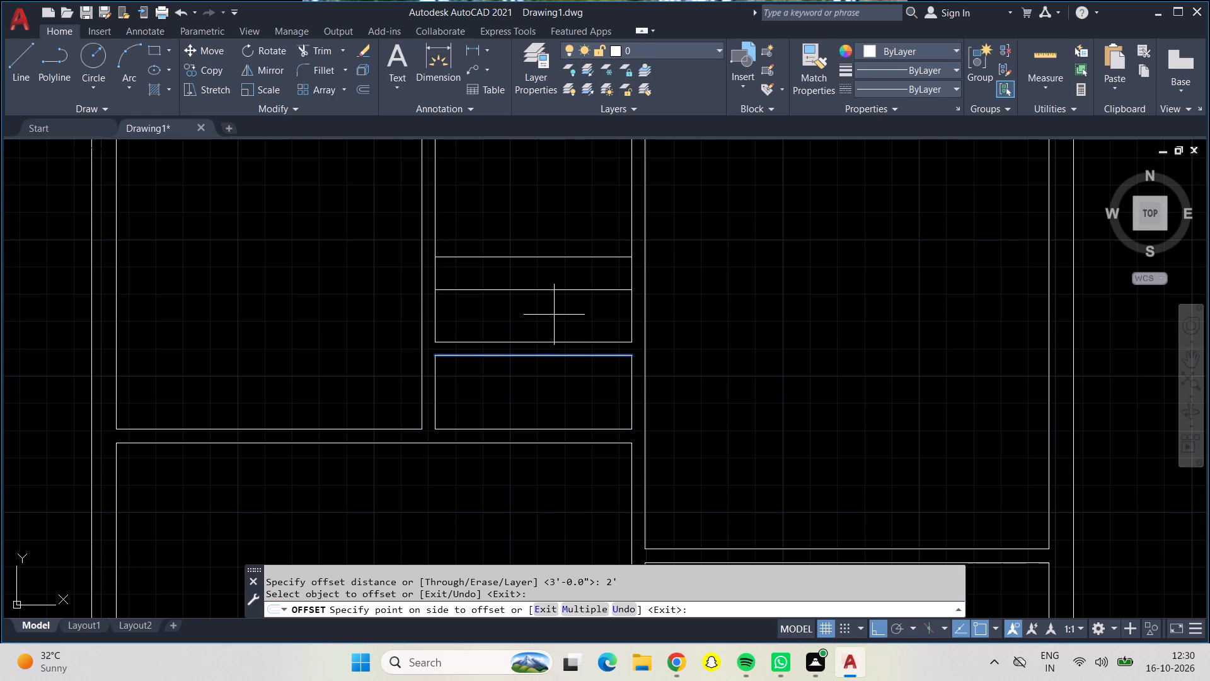
left_click(554, 315)
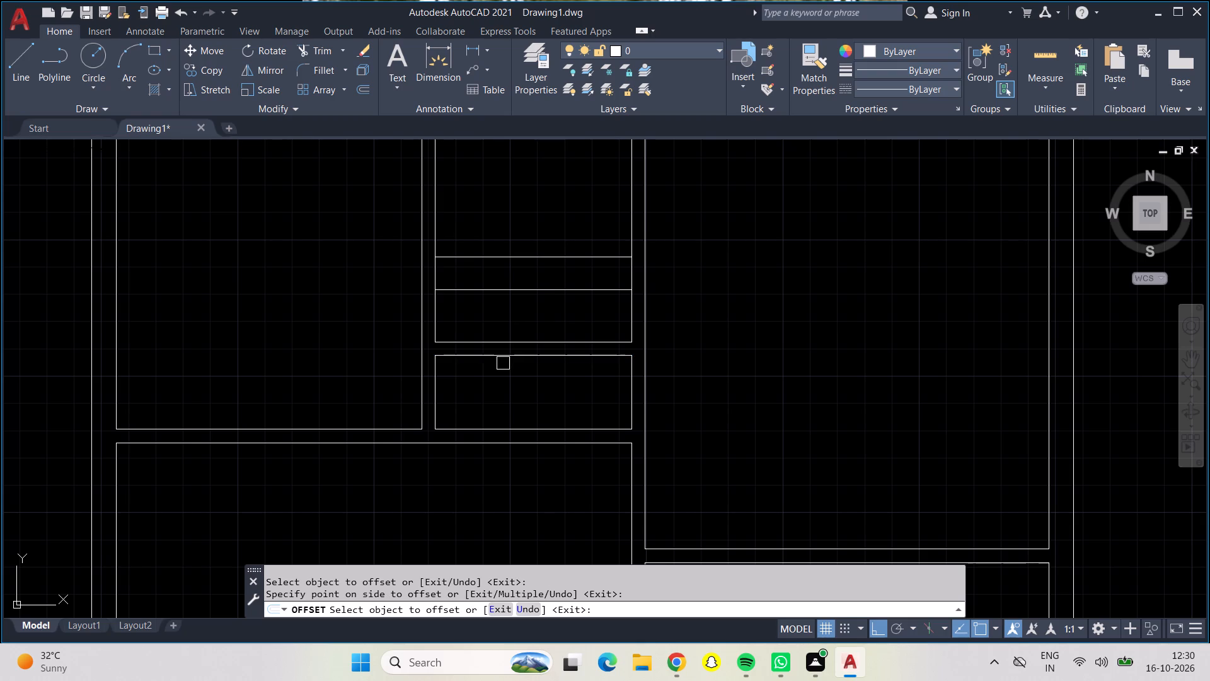
middle_click_drag(569, 320, 585, 352)
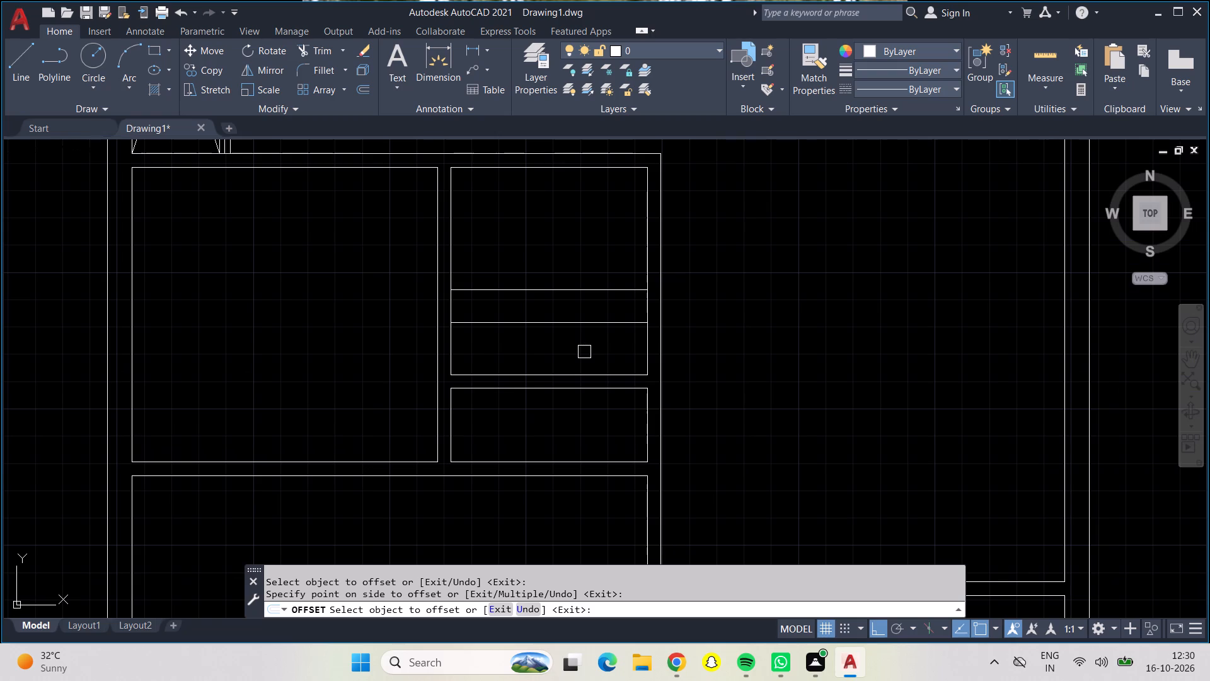
key("Escape")
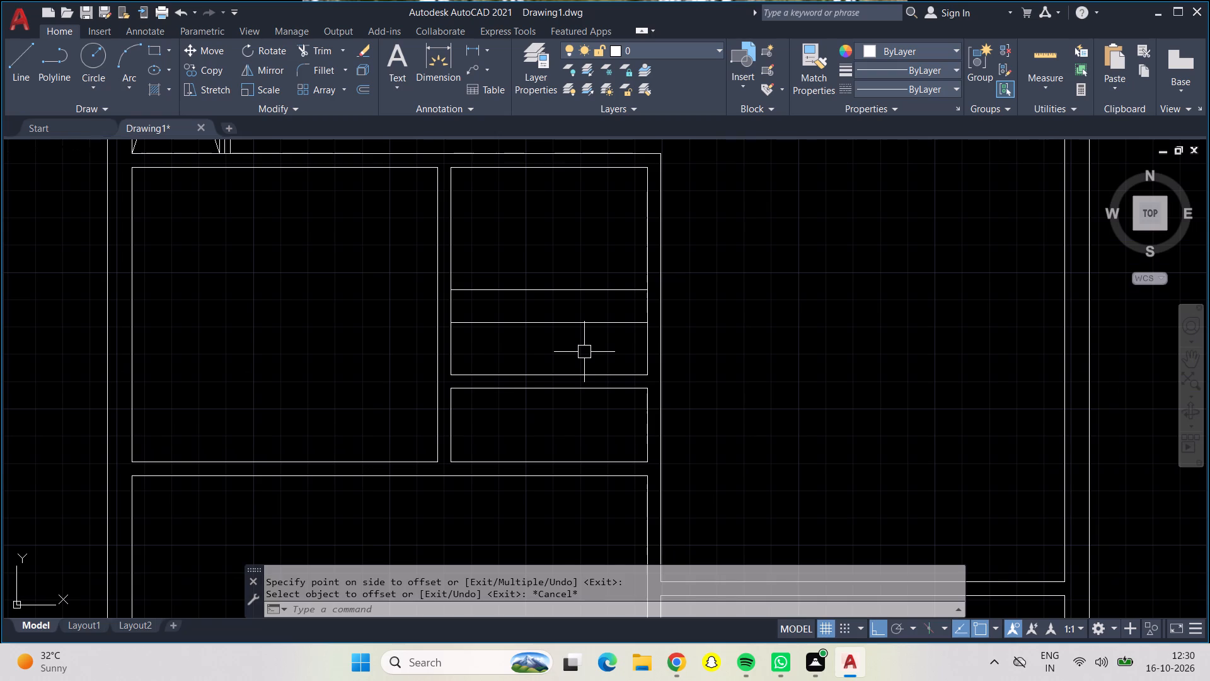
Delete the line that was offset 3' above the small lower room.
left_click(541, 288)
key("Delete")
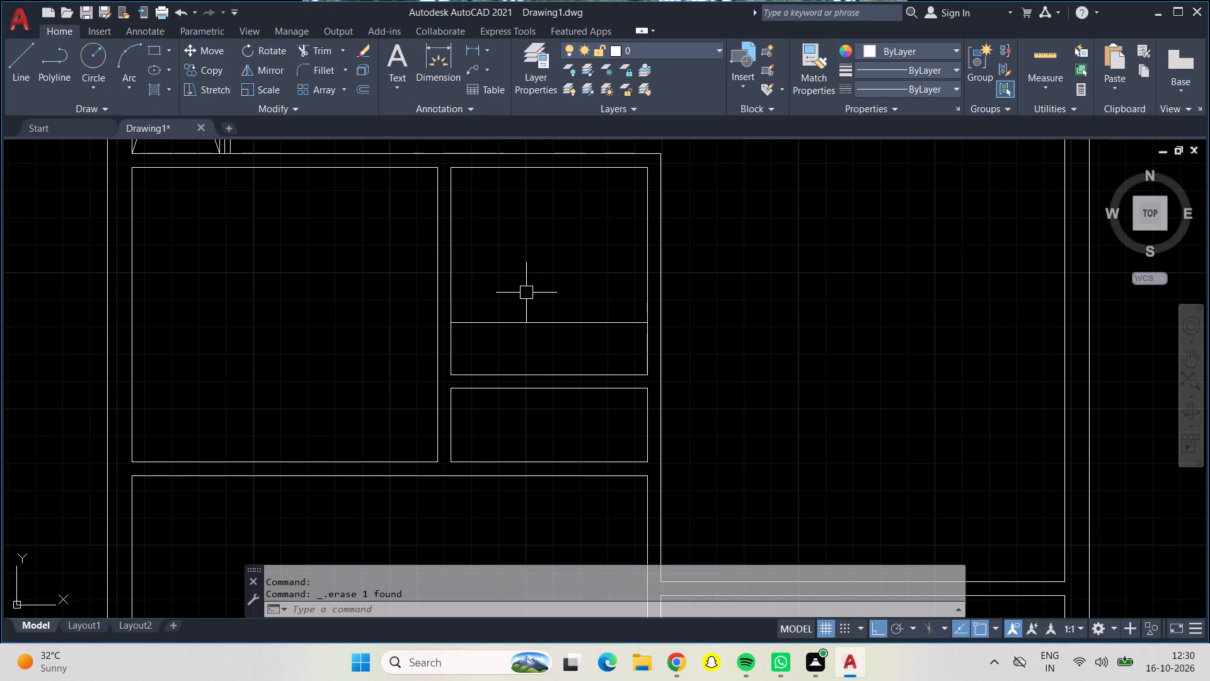
Trim away both lines of the old horizontal partition between the two small rooms.
left_click(318, 47)
left_click(514, 376)
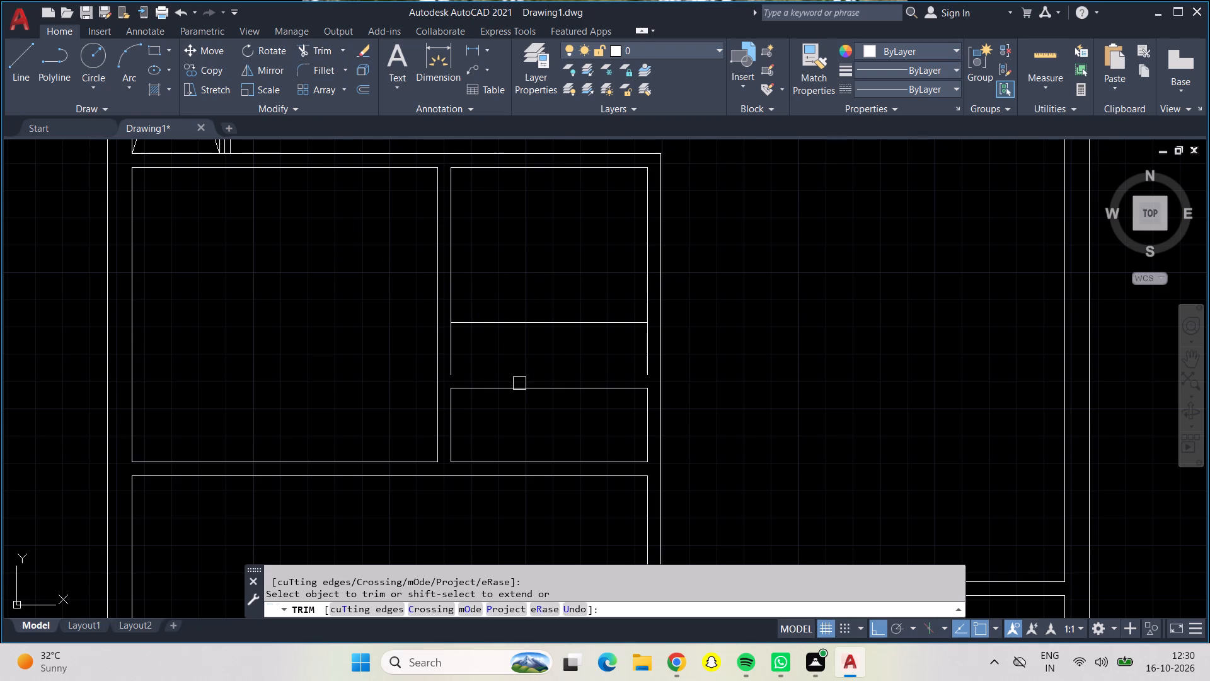
left_click_drag(522, 387, 514, 385)
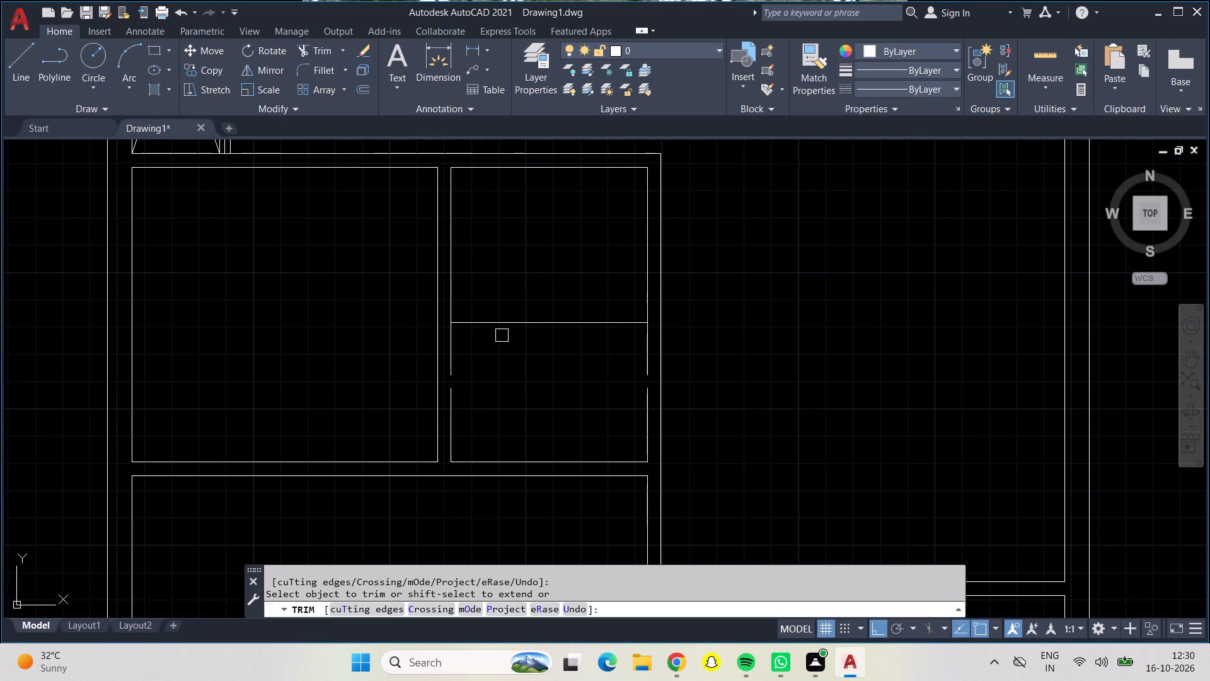
key("Escape")
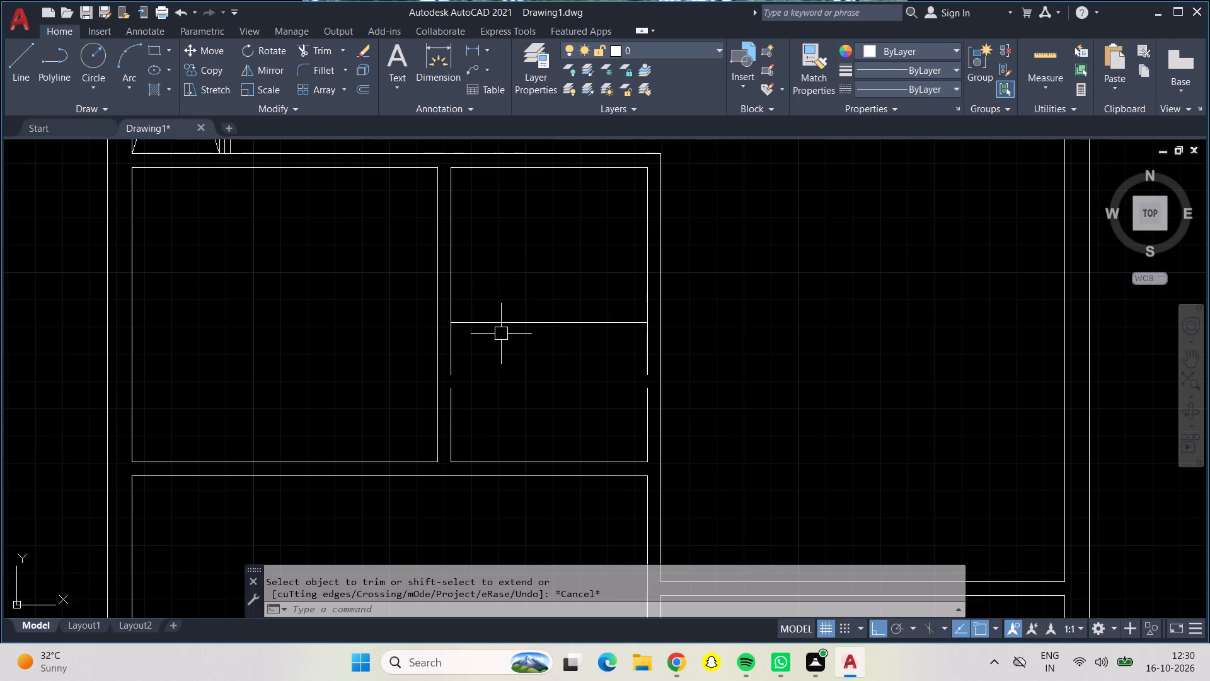
Offset the remaining horizontal line between the two small rooms 5" downward to form the relocated partition.
key("o")
key("Return")
type("5\"")
key("Return")
left_click(475, 321)
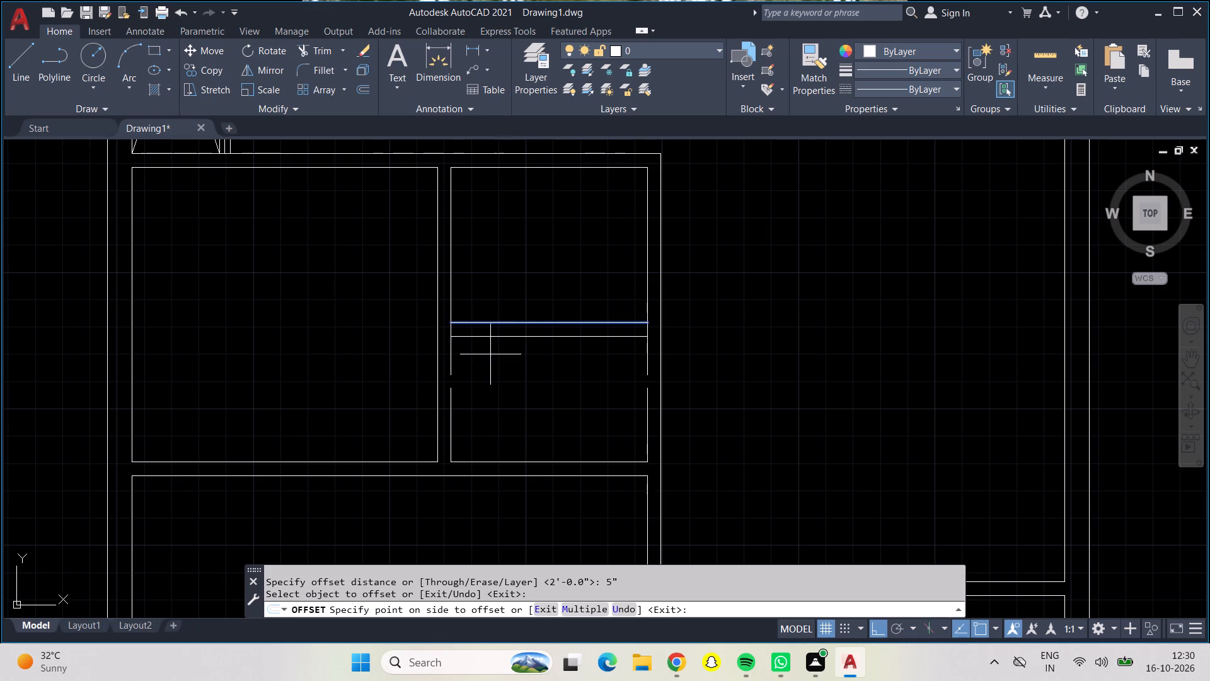
left_click(490, 354)
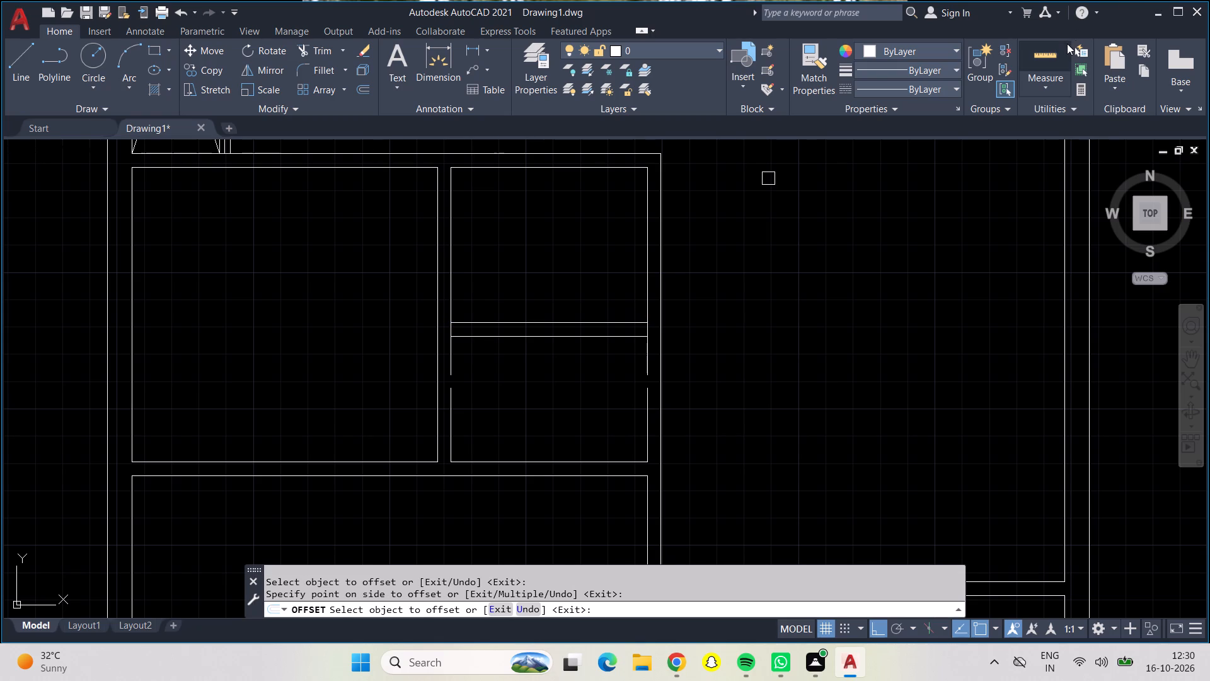
Measure the clear width and height of the small room below the relocated partition.
left_click(1052, 50)
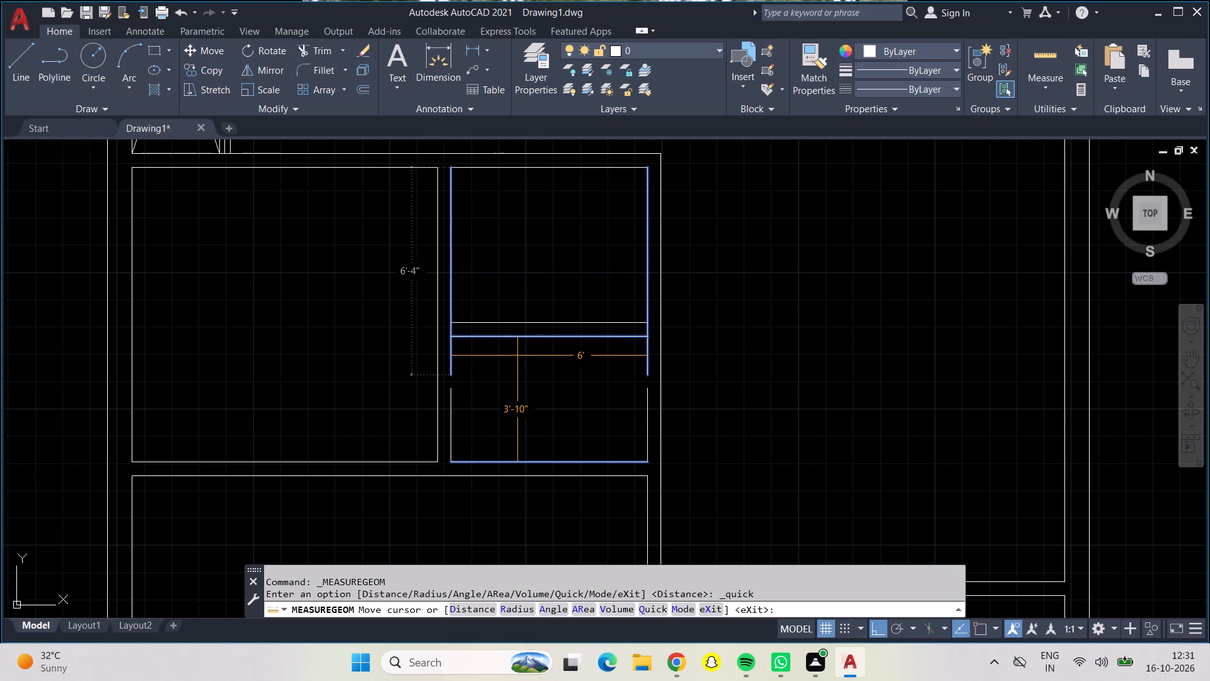
key("Escape")
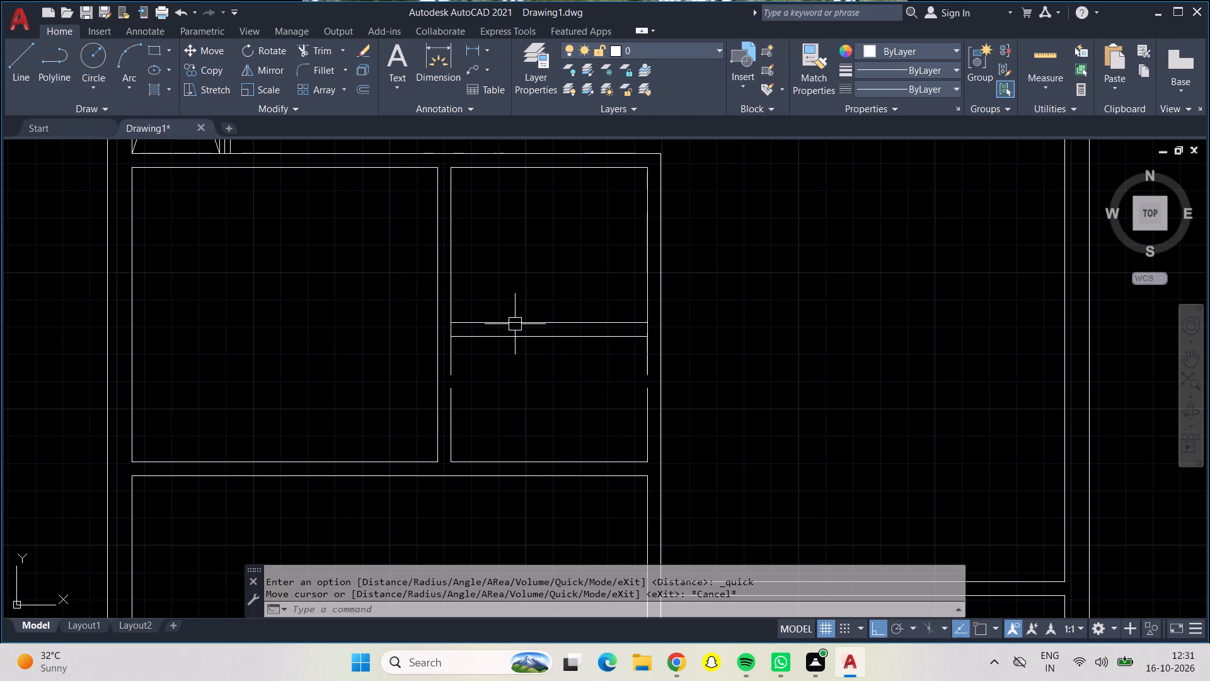
Draw short lines closing the gaps in both side walls of the small room where the old partition was.
left_click(13, 55)
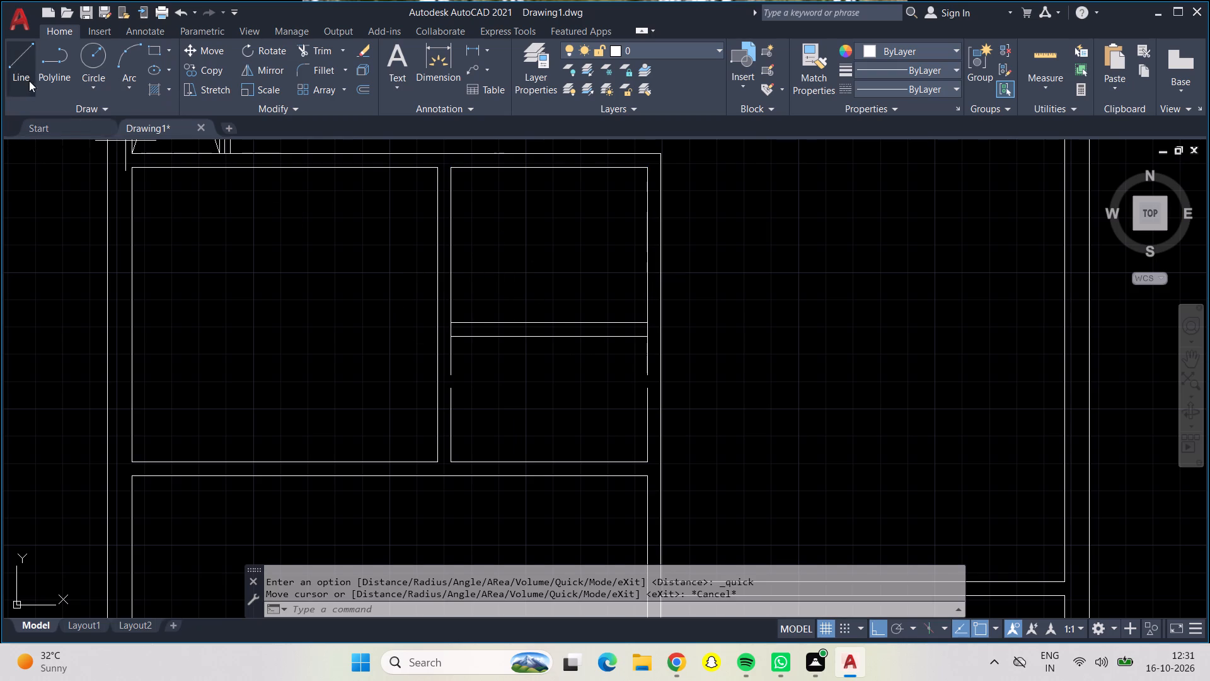
left_click(448, 375)
left_click(452, 393)
key("Escape")
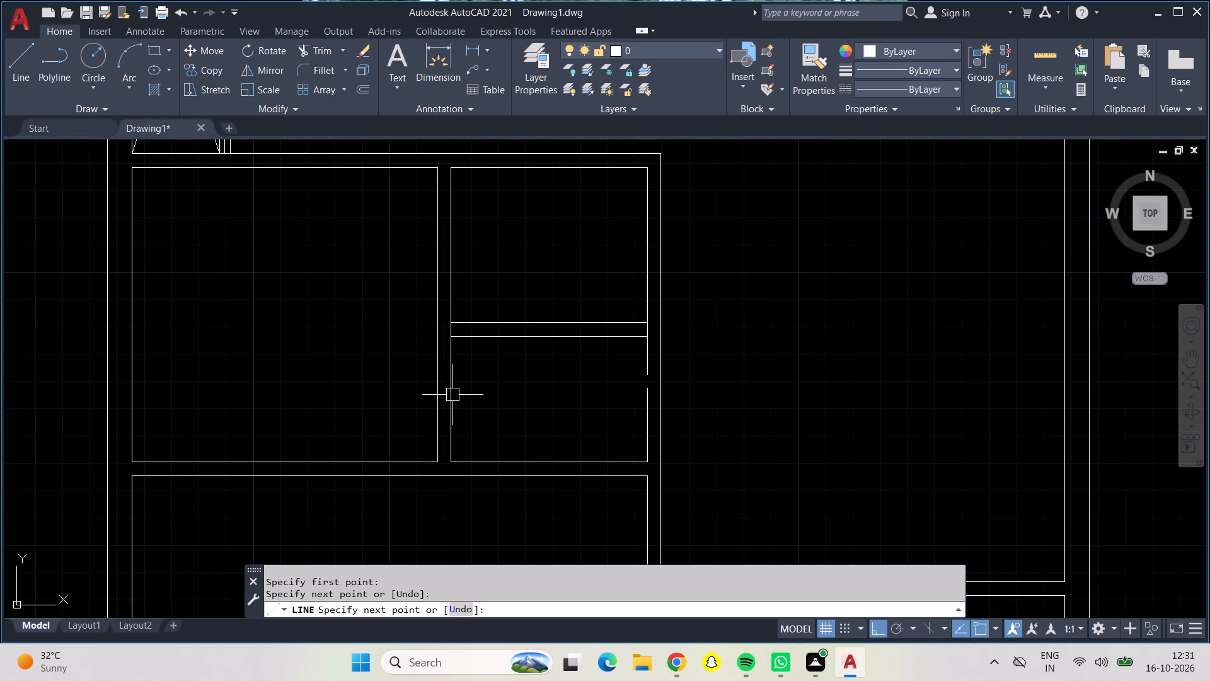
left_click(25, 64)
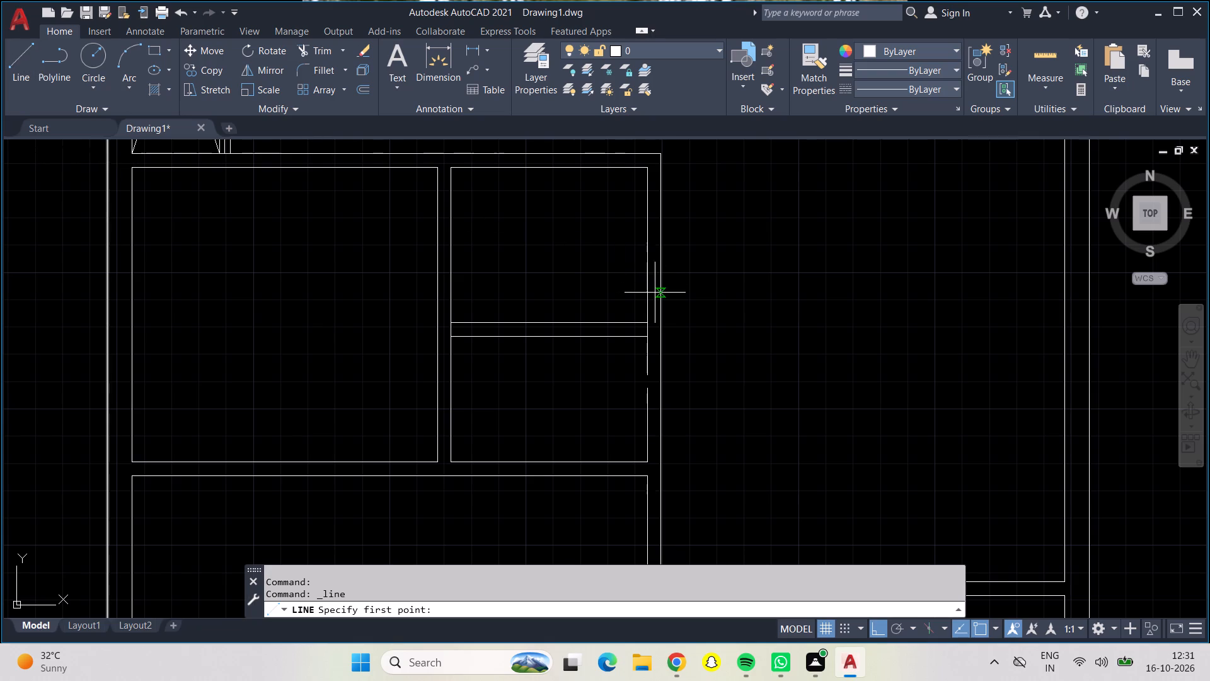
left_click(645, 370)
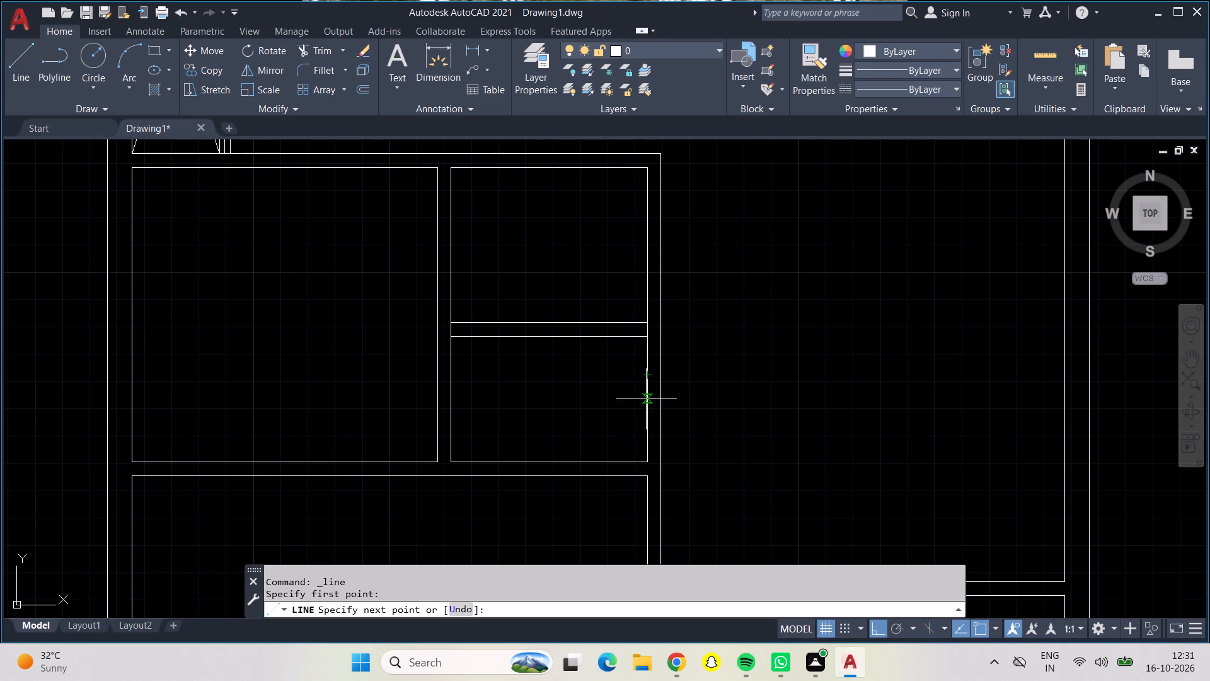
left_click(646, 399)
key("Escape")
Trim the side wall lines crossing both ends of the relocated 5" partition to open its junctions.
scroll(478, 398, "down", 1)
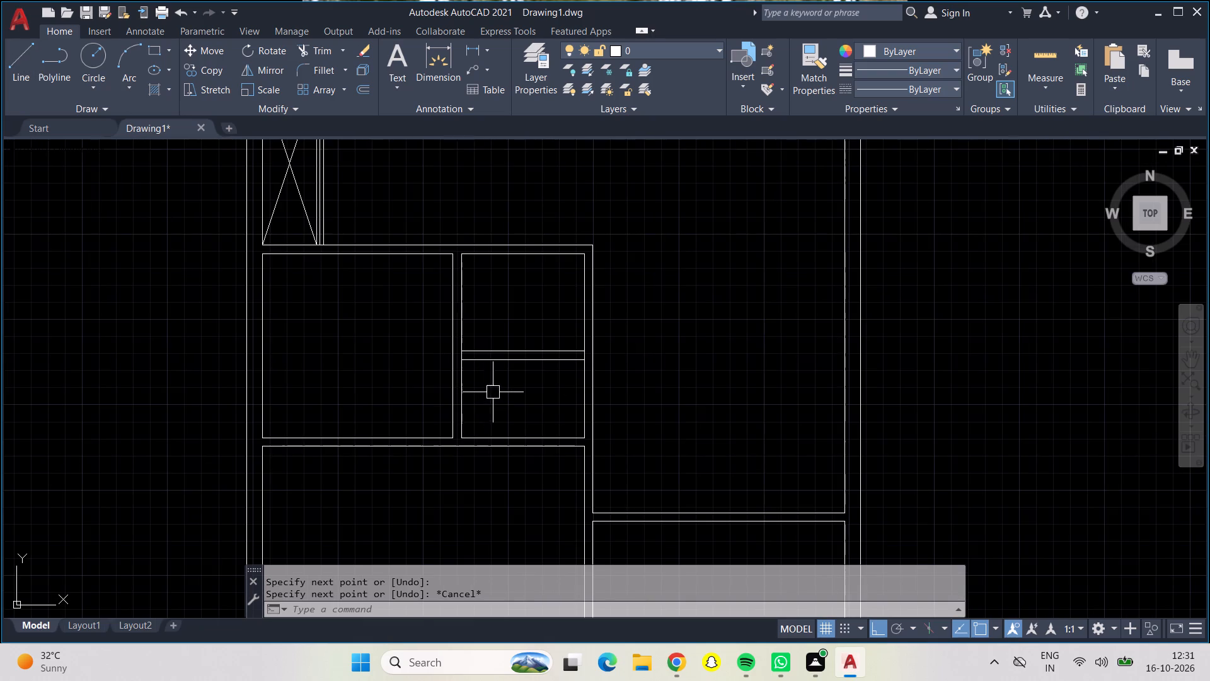
scroll(495, 392, "down", 1)
middle_click_drag(495, 392, 494, 371)
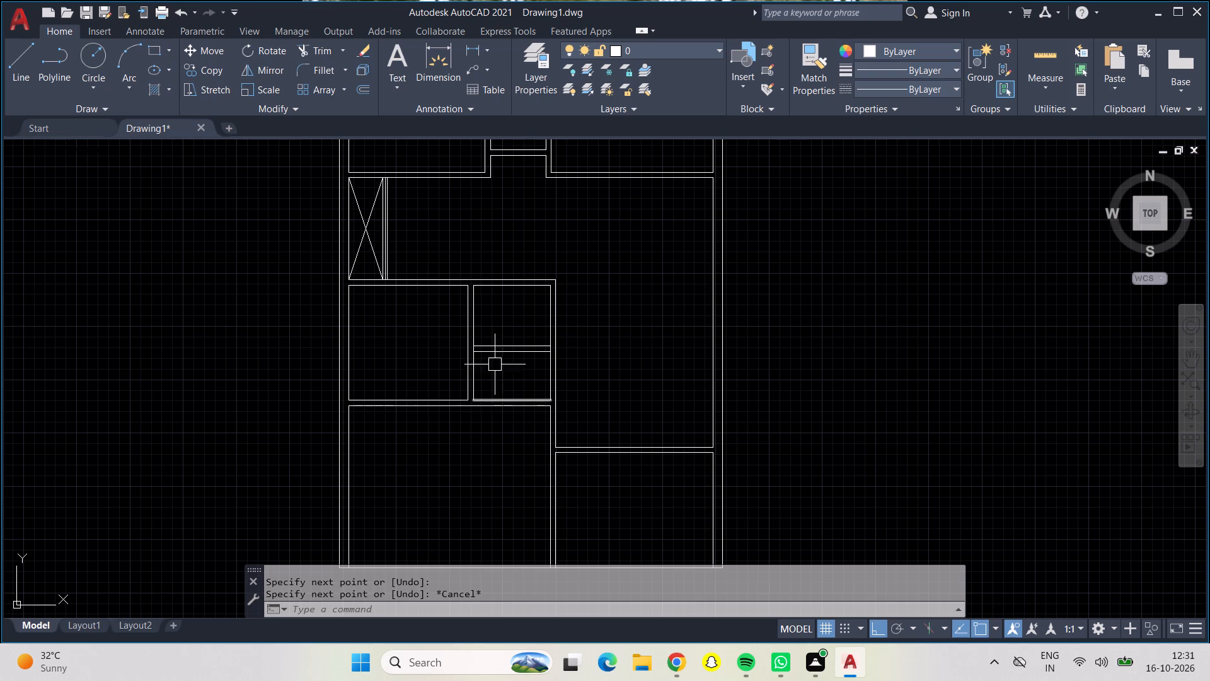
left_click(330, 49)
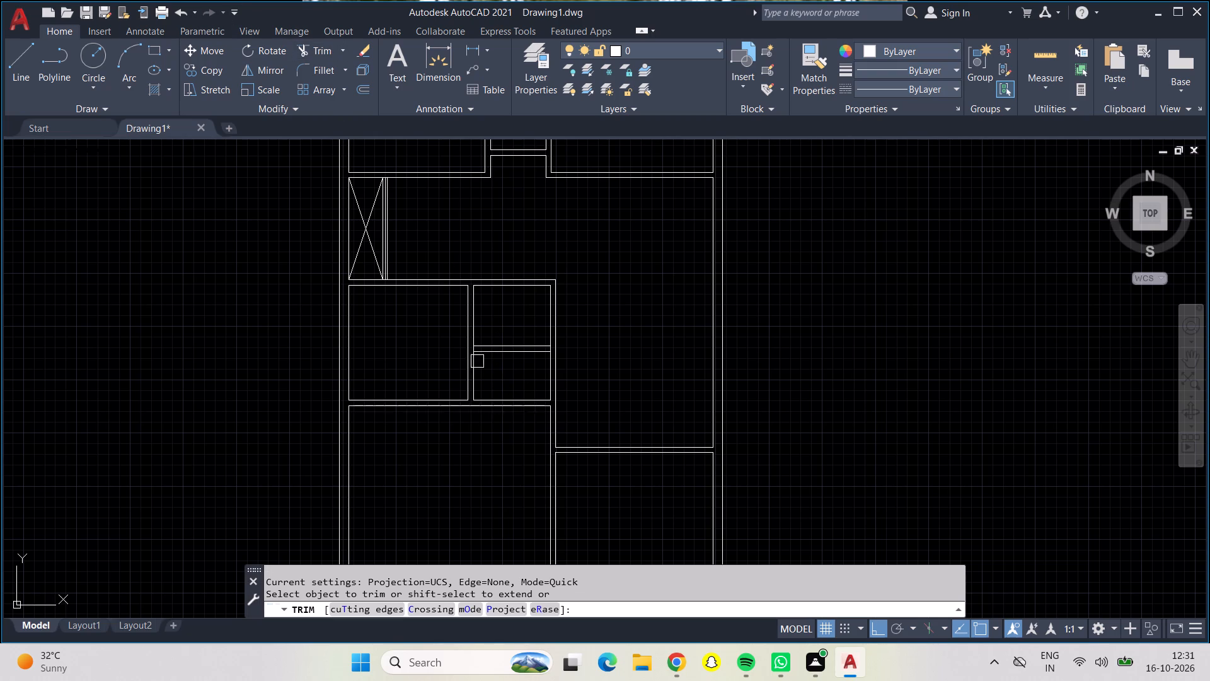
scroll(474, 354, "up", 5)
left_click(458, 303)
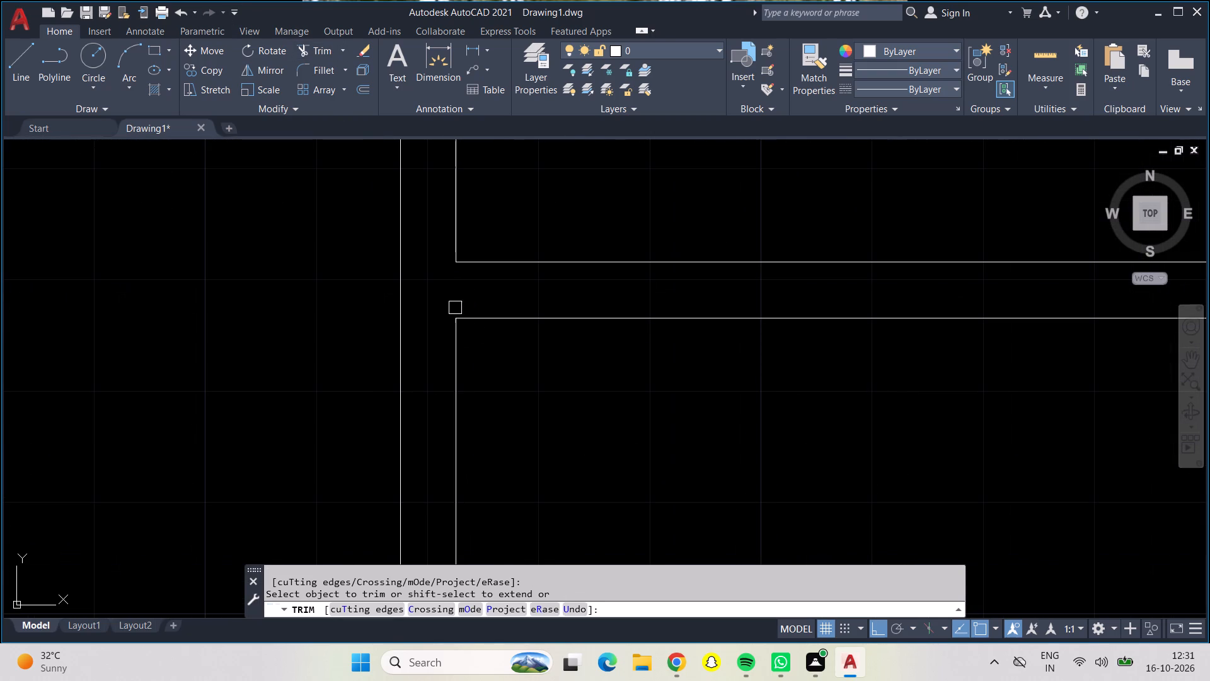
scroll(456, 318, "down", 3)
scroll(657, 320, "up", 4)
left_click(651, 311)
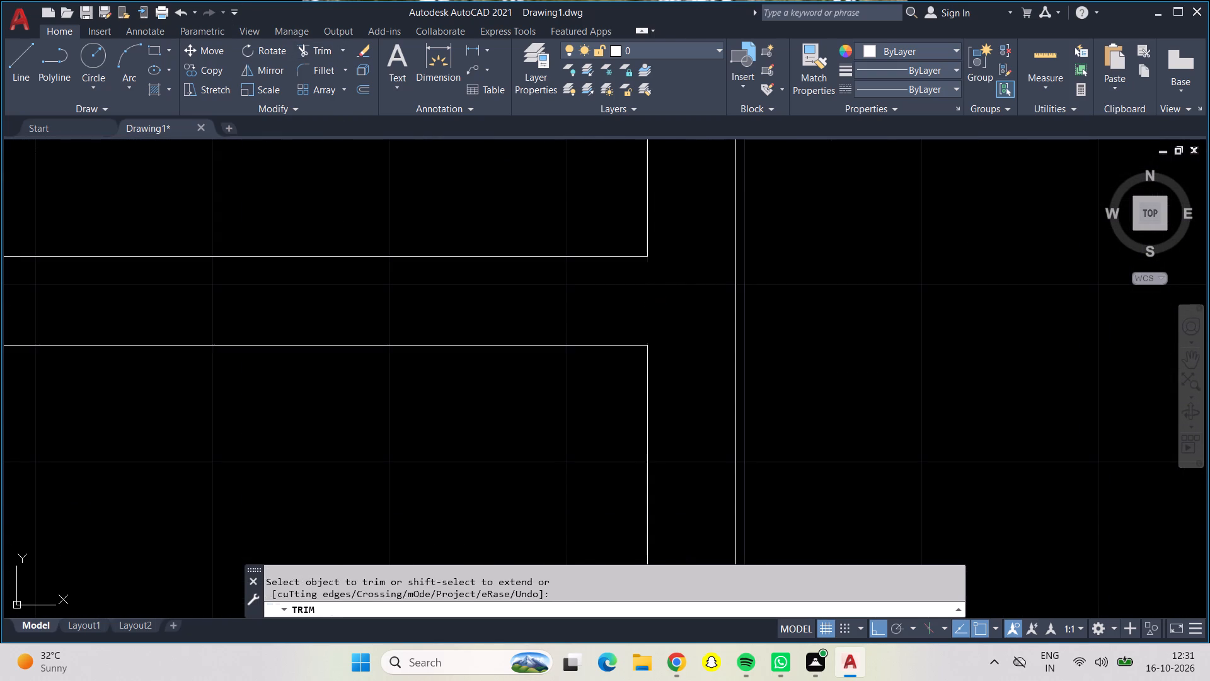
scroll(651, 311, "down", 4)
scroll(617, 353, "down", 1)
middle_click_drag(617, 353, 604, 370)
key("Escape")
Examine the overall room layout from the upper rooms down to the bottom outer wall.
scroll(596, 381, "down", 1)
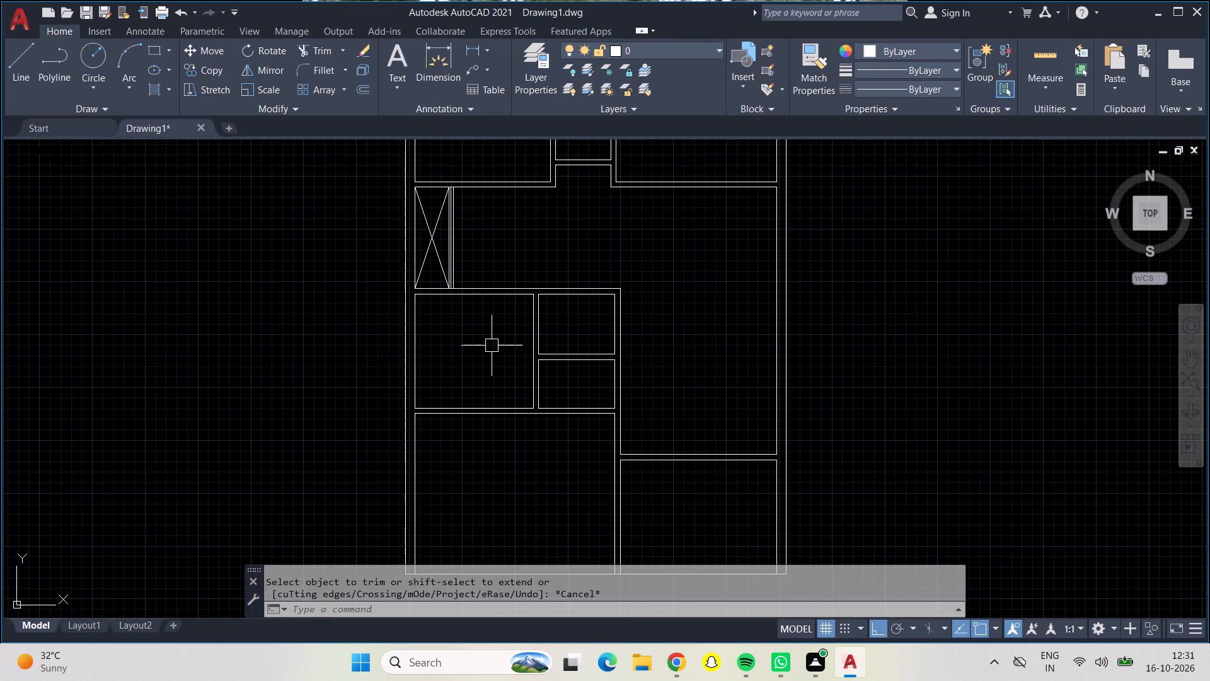
middle_click_drag(490, 344, 464, 549)
scroll(519, 448, "down", 1)
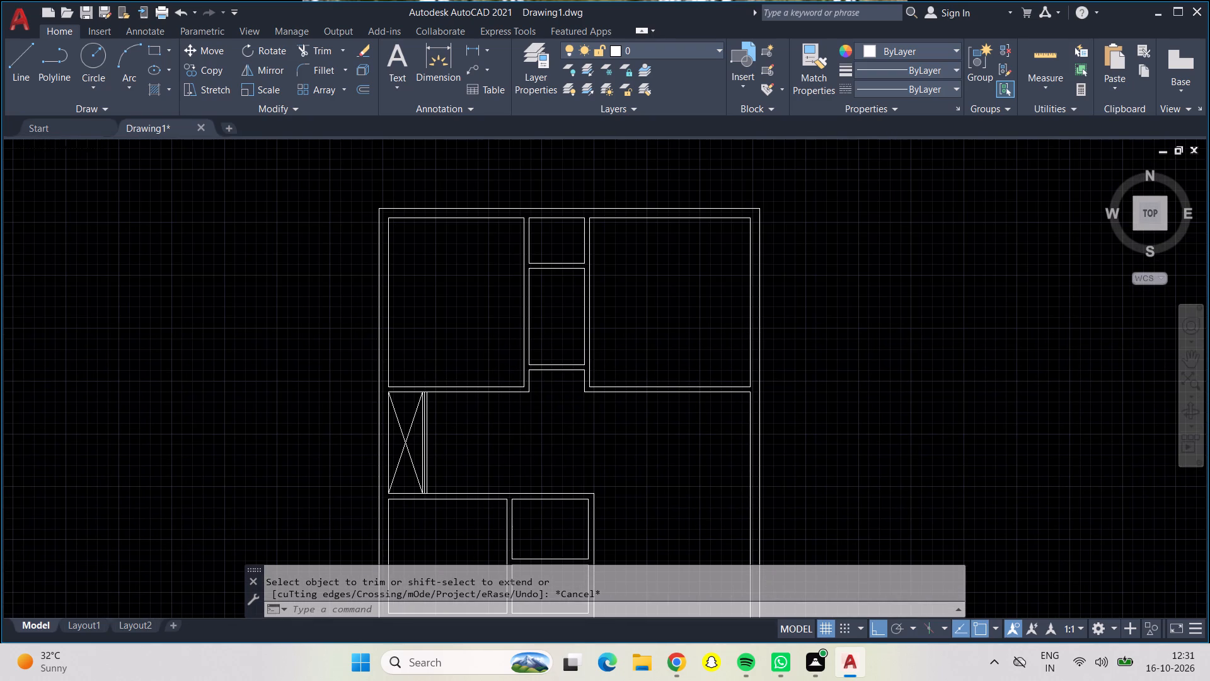
middle_click_drag(511, 442, 504, 315)
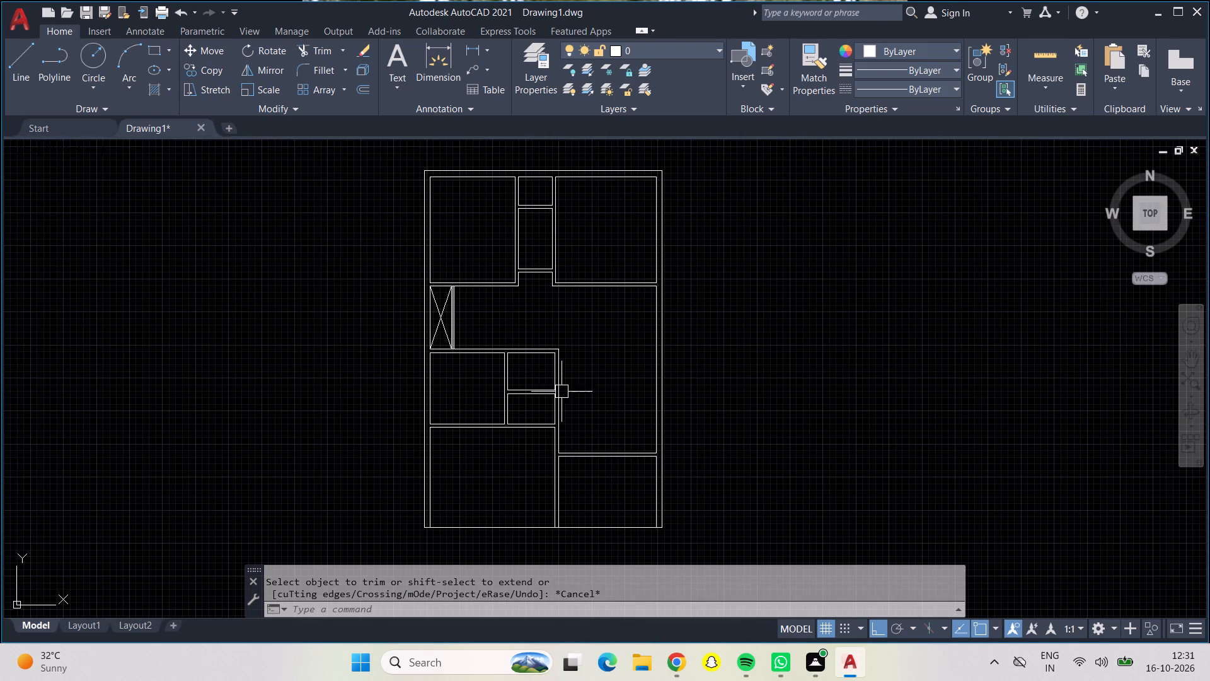
middle_click_drag(513, 483, 504, 421)
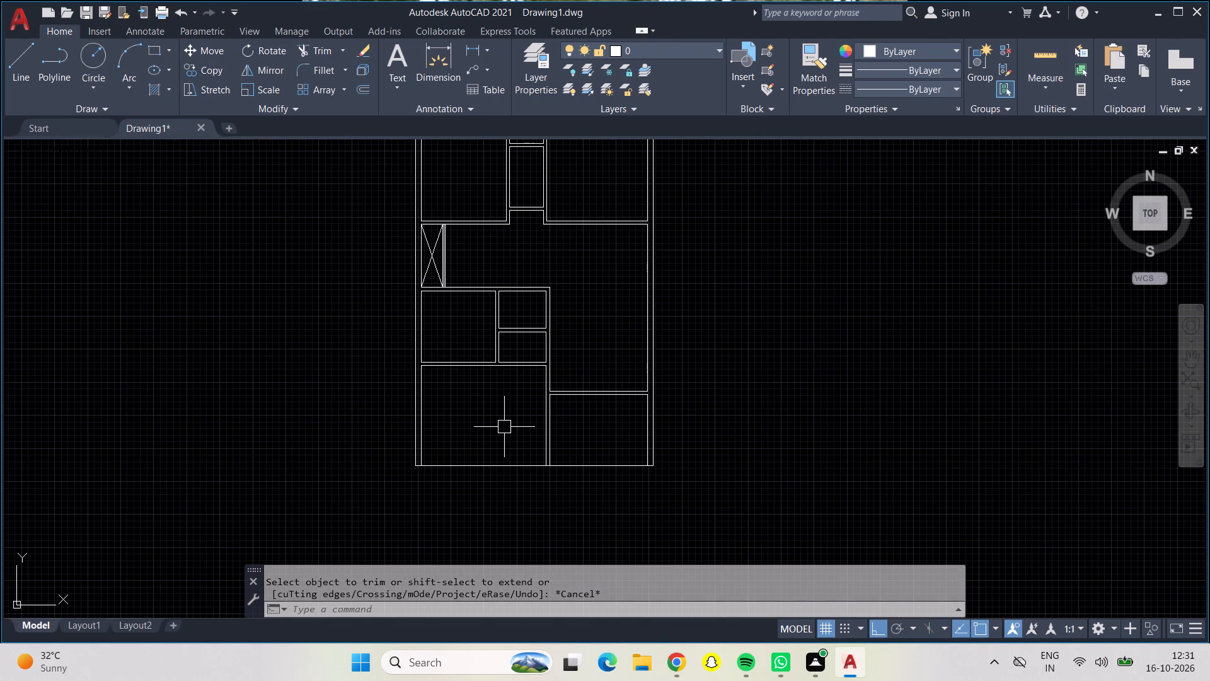
key("Escape")
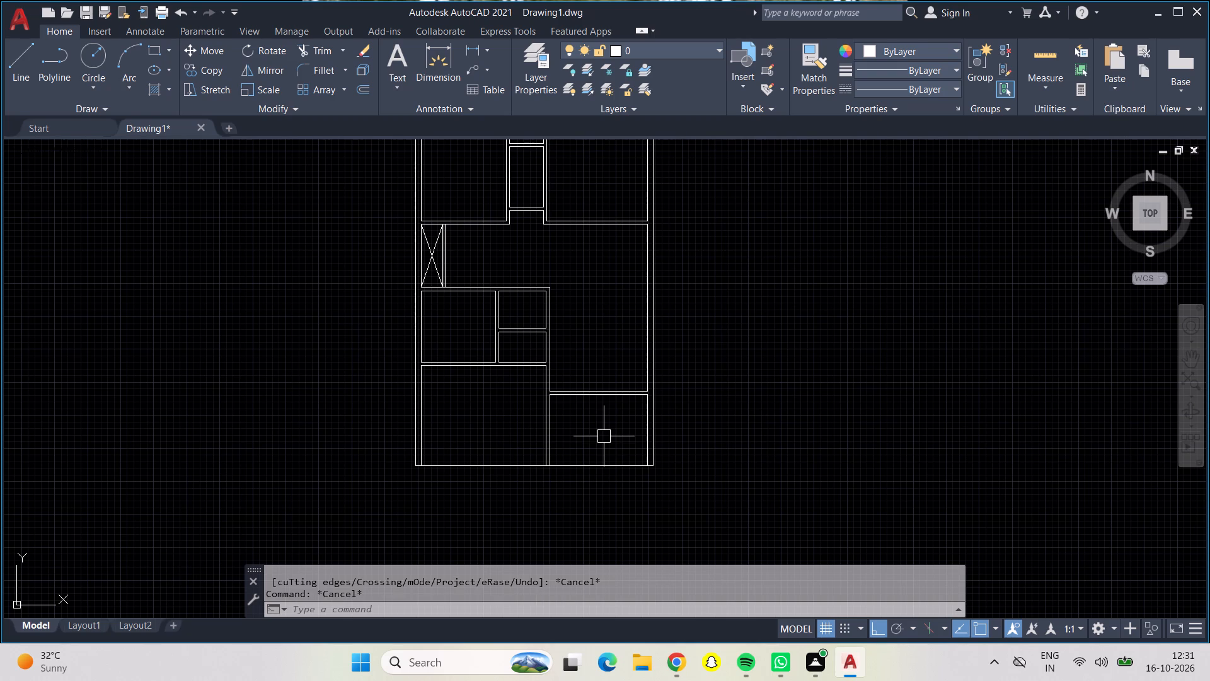
middle_click_drag(604, 434, 594, 383)
scroll(608, 351, "up", 1)
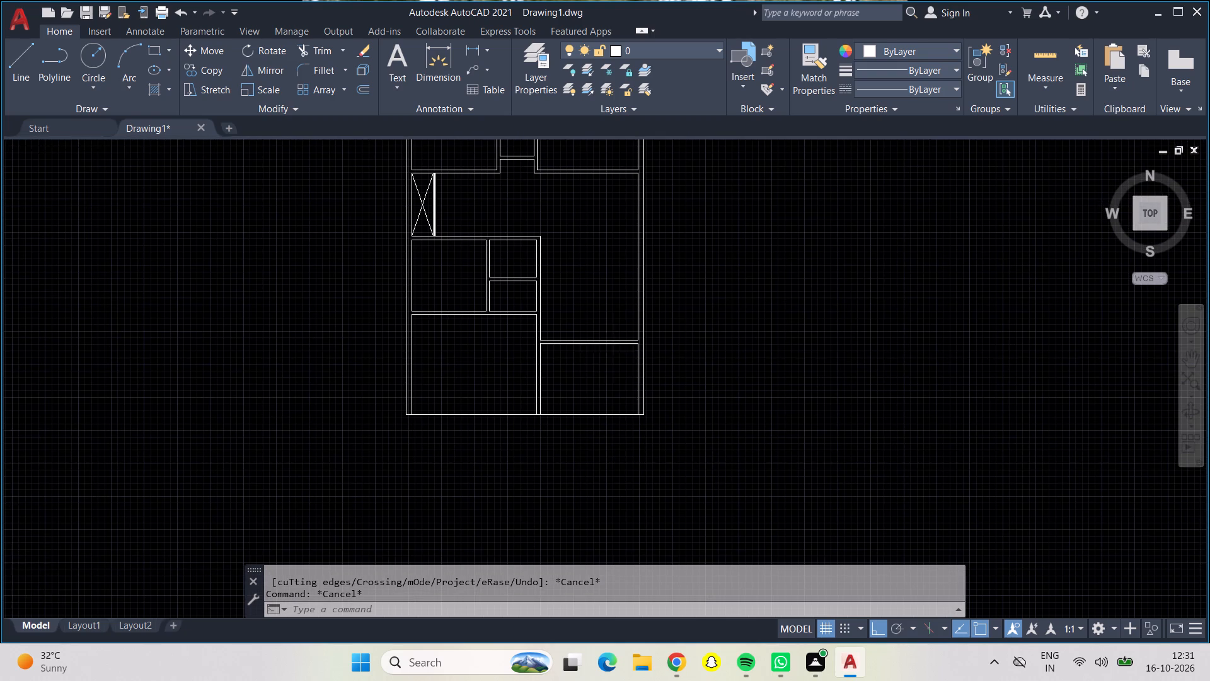
Measure the clear width and height of the bottom-right room.
scroll(608, 351, "up", 2)
scroll(608, 351, "down", 1)
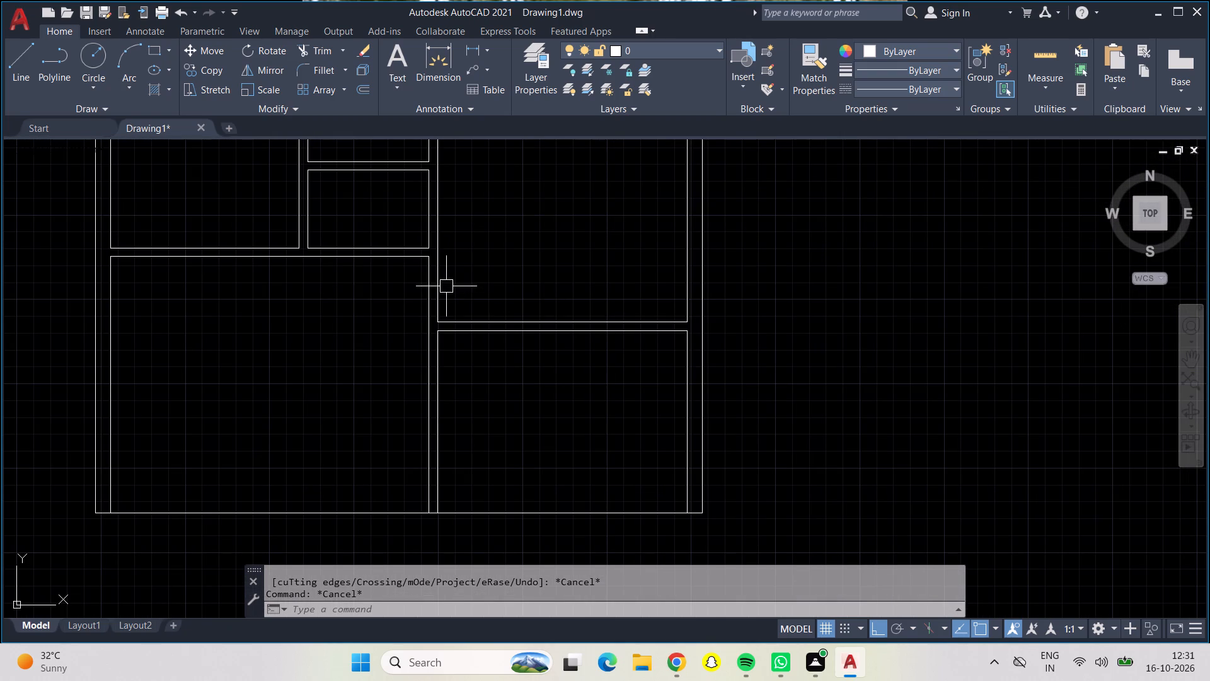
scroll(433, 281, "up", 4)
scroll(539, 274, "down", 1)
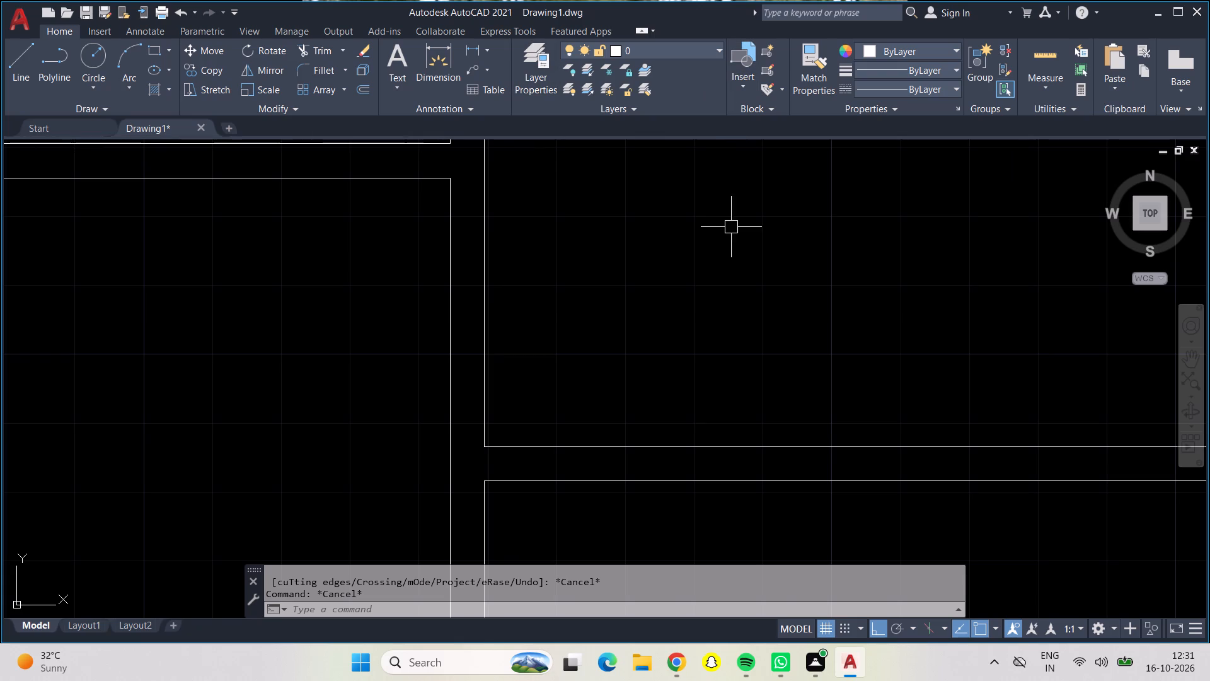
scroll(779, 294, "down", 2)
middle_click_drag(813, 484, 709, 321)
key("Escape")
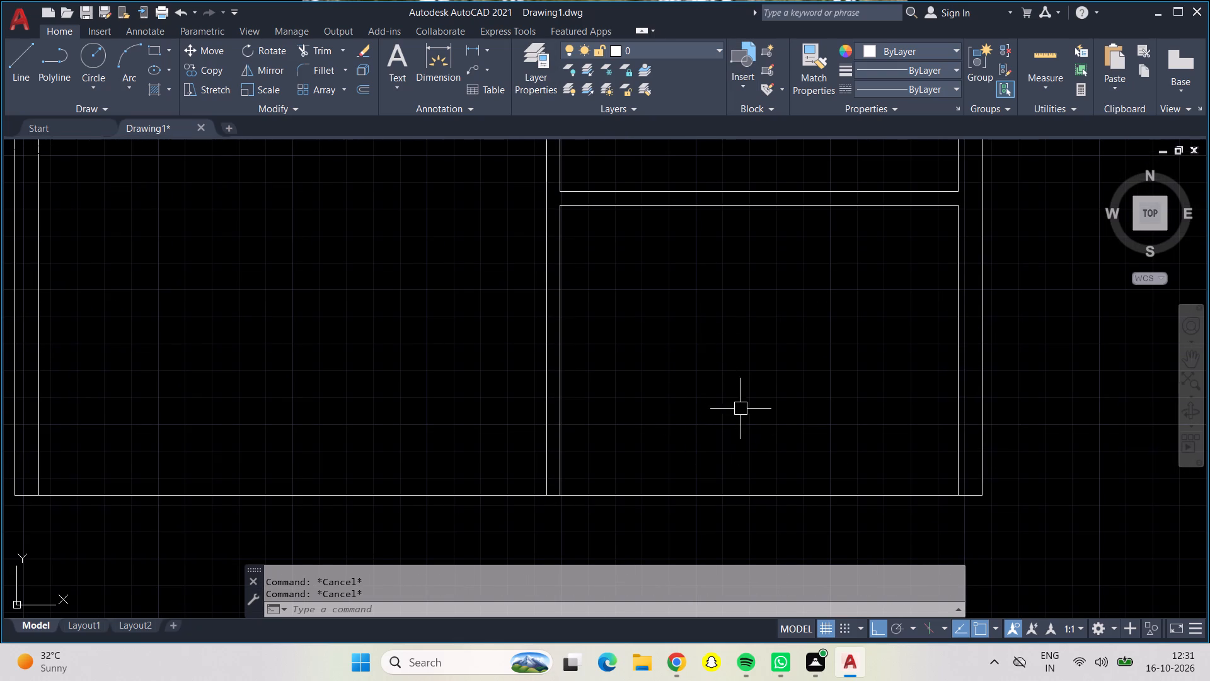
left_click(1048, 49)
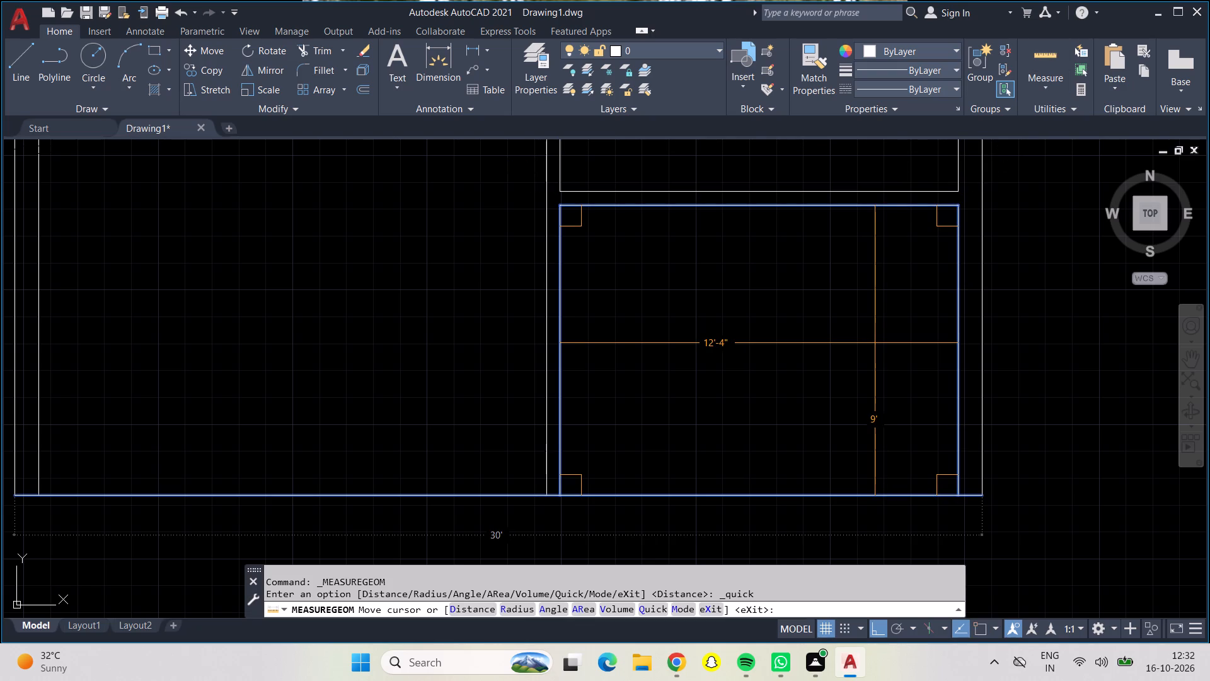
key("Escape")
Offset the left and top inner wall lines of the bottom-left room 3' into the room.
scroll(875, 343, "down", 2)
scroll(678, 319, "up", 1)
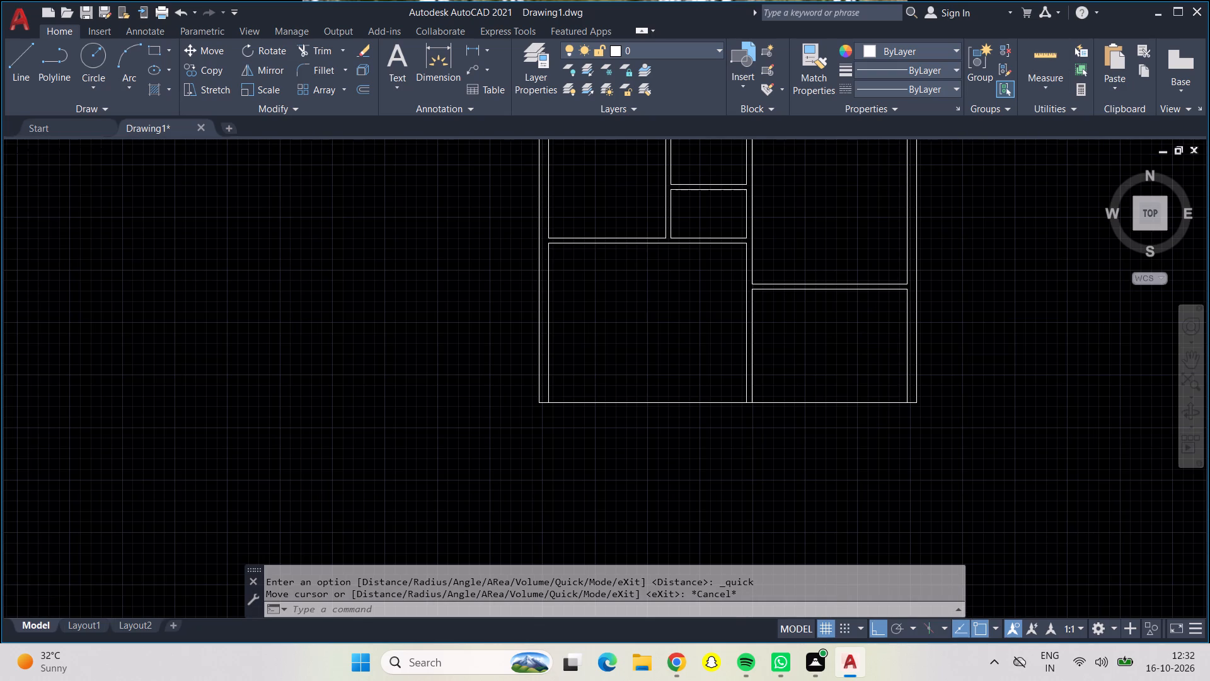
scroll(678, 319, "up", 1)
scroll(690, 308, "down", 1)
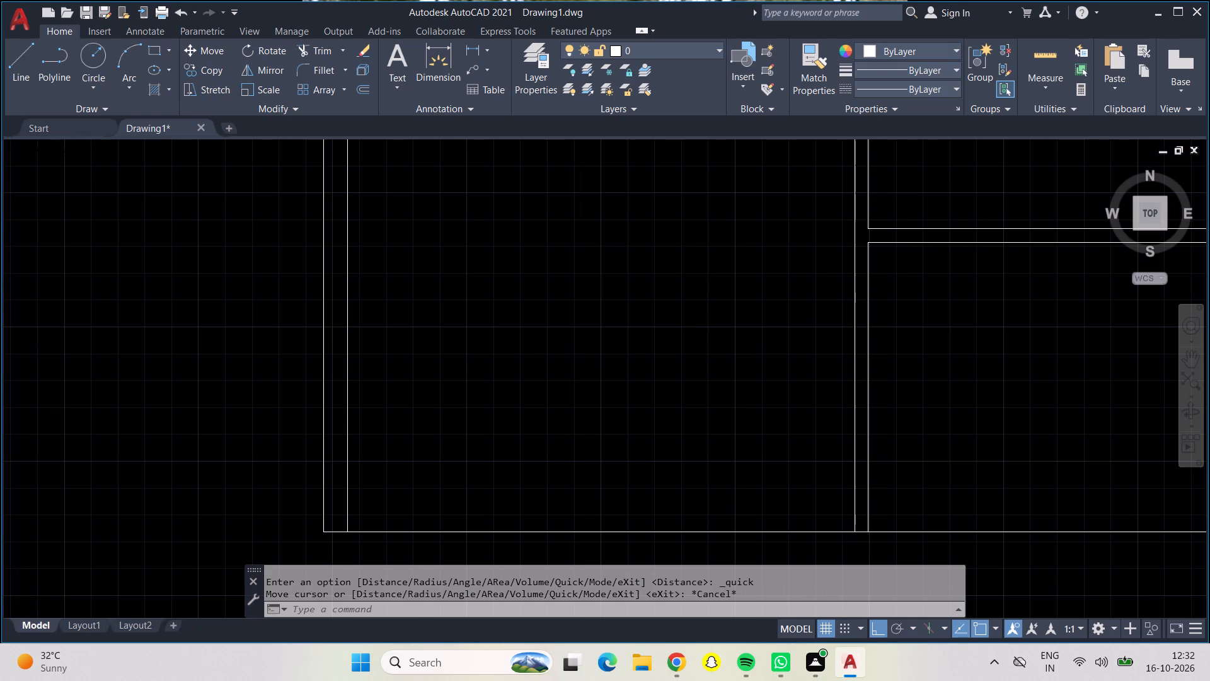
middle_click_drag(690, 308, 724, 359)
key("Escape")
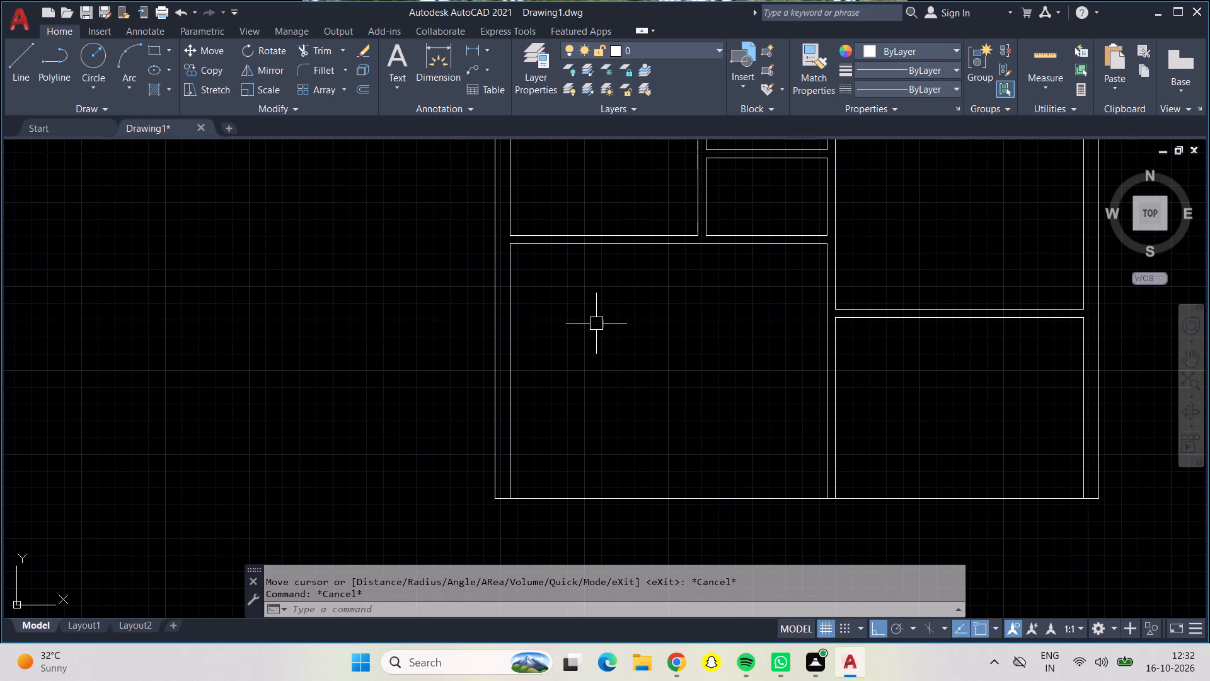
key("o")
key("Return")
type("3'")
key("Return")
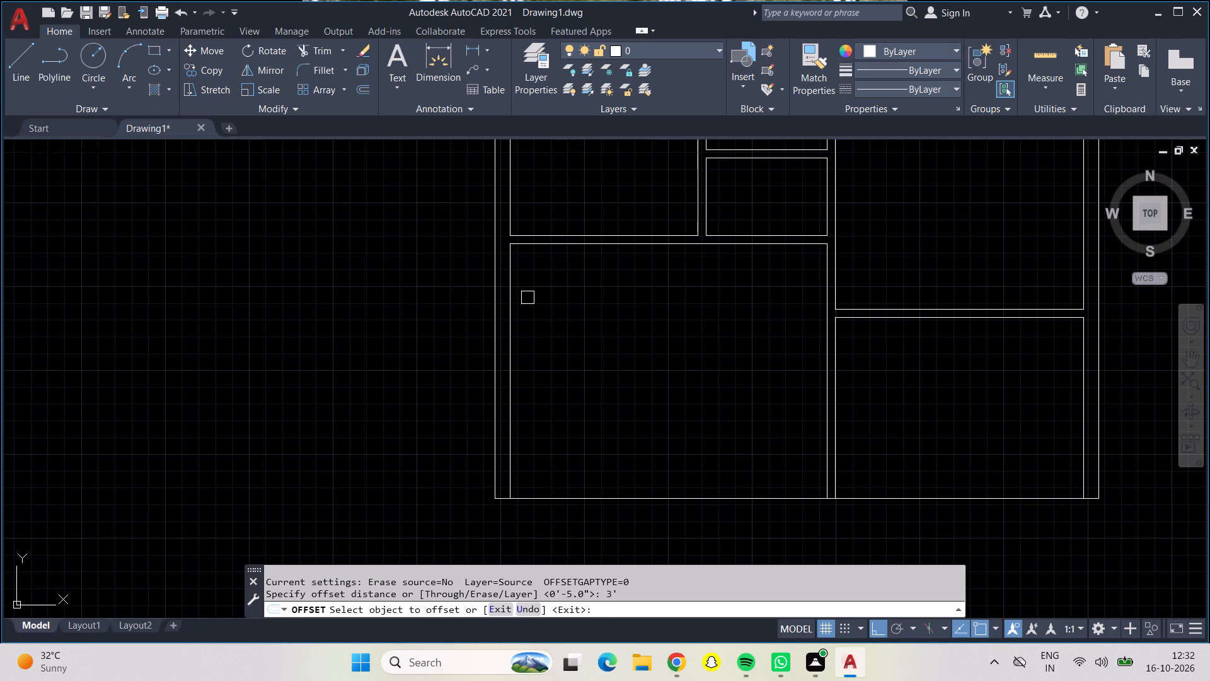
left_click(510, 298)
left_click(650, 354)
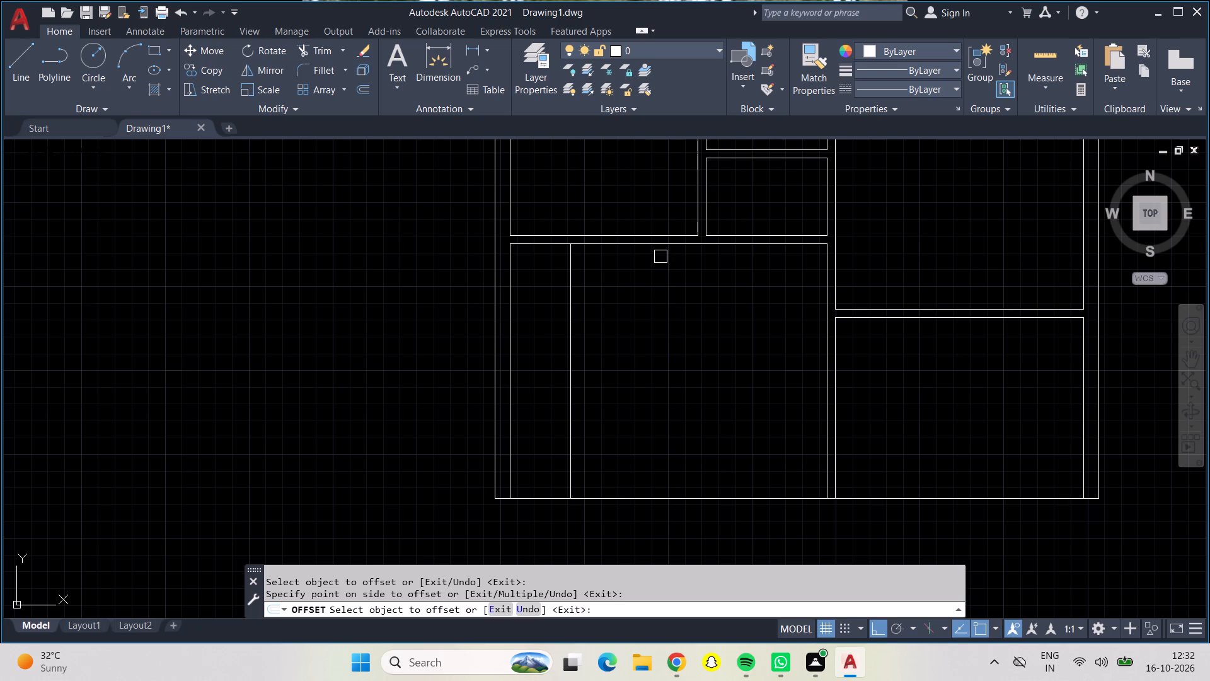
left_click(662, 248)
left_click(665, 286)
key("Escape")
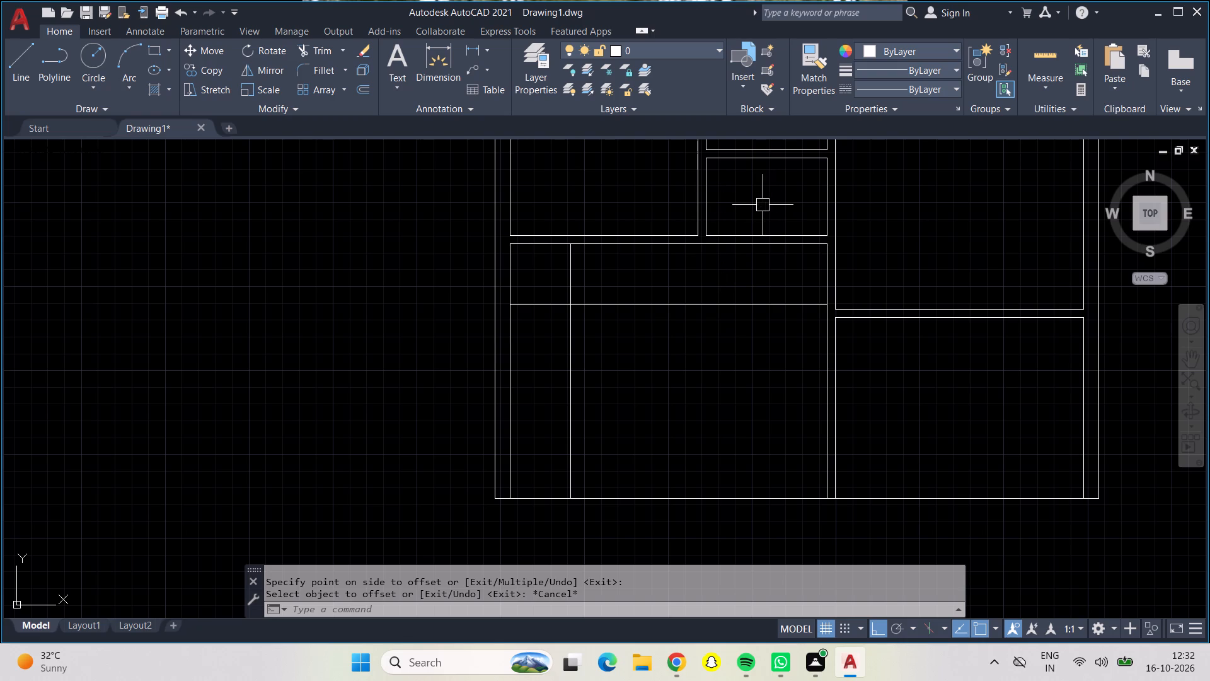
Offset the horizontal 3' line in the bottom-left room downward eight times in succession at 9" spacing.
middle_click_drag(762, 206, 762, 222)
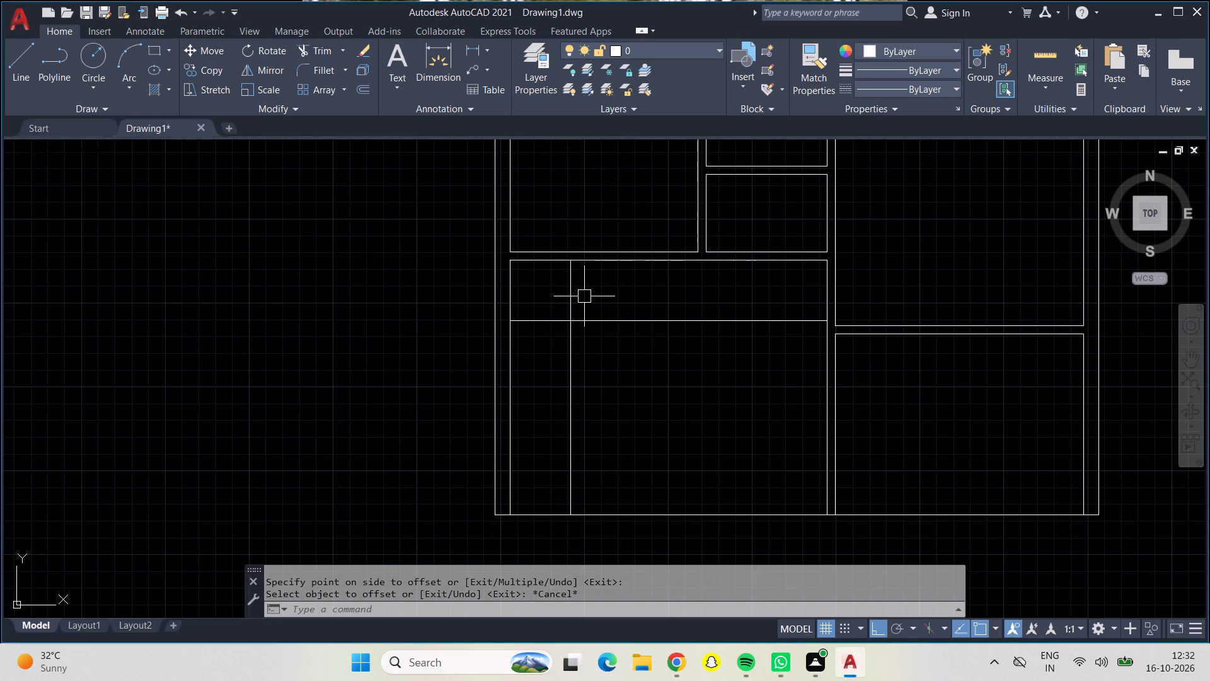
key("Escape")
key("o")
key("Return")
type("9\"")
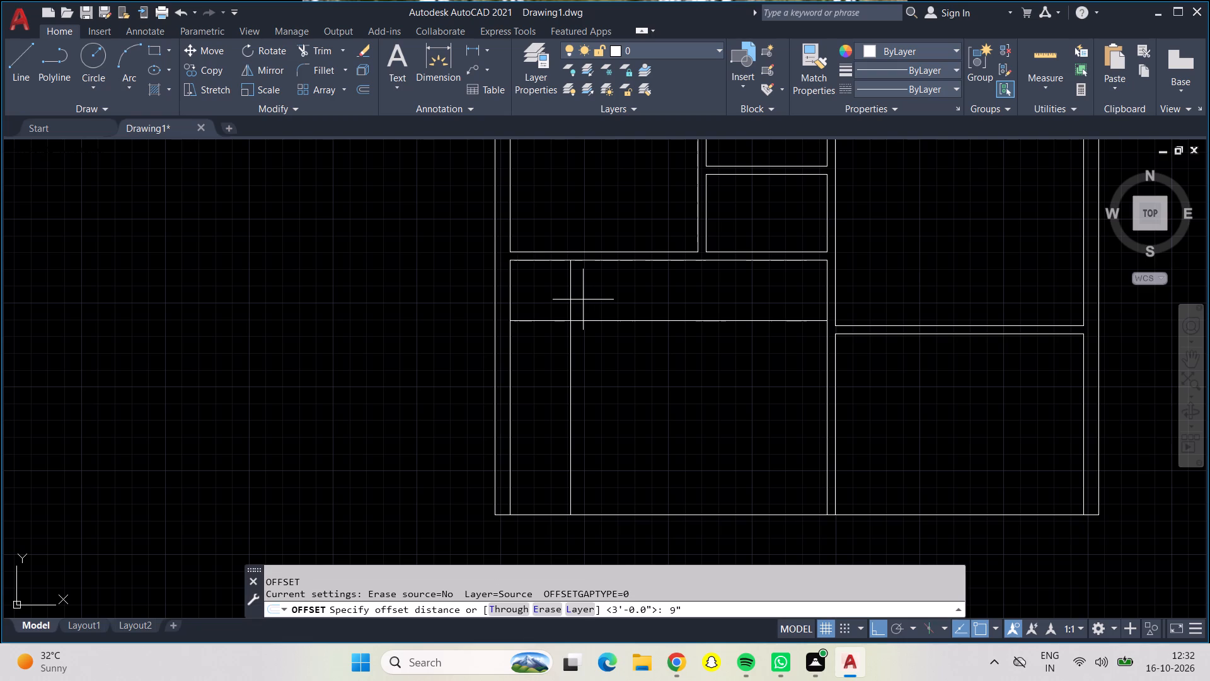
key("Return")
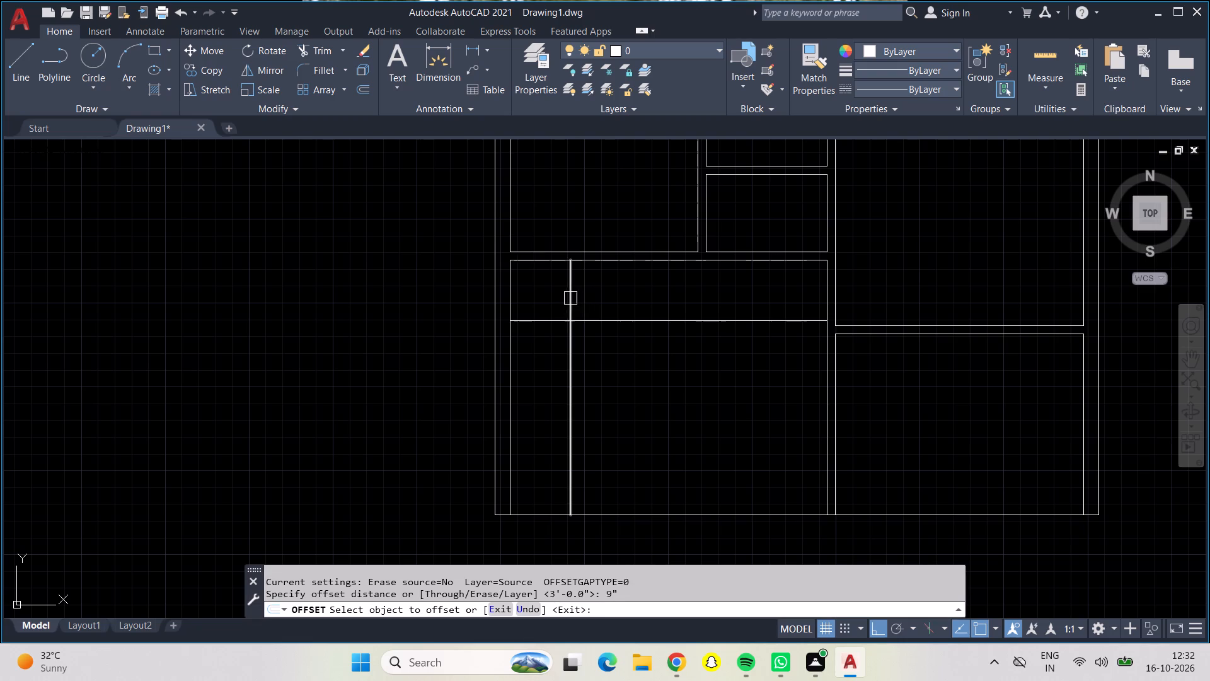
left_click(585, 325)
left_click(594, 356)
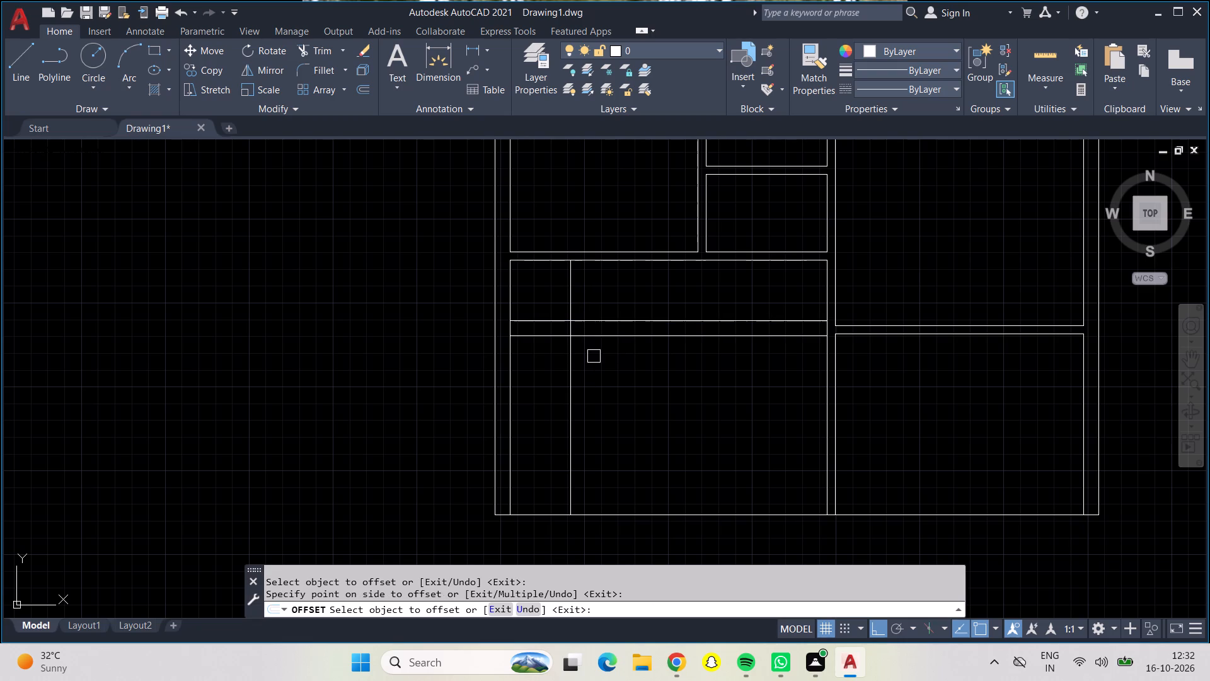
left_click(596, 340)
left_click(605, 434)
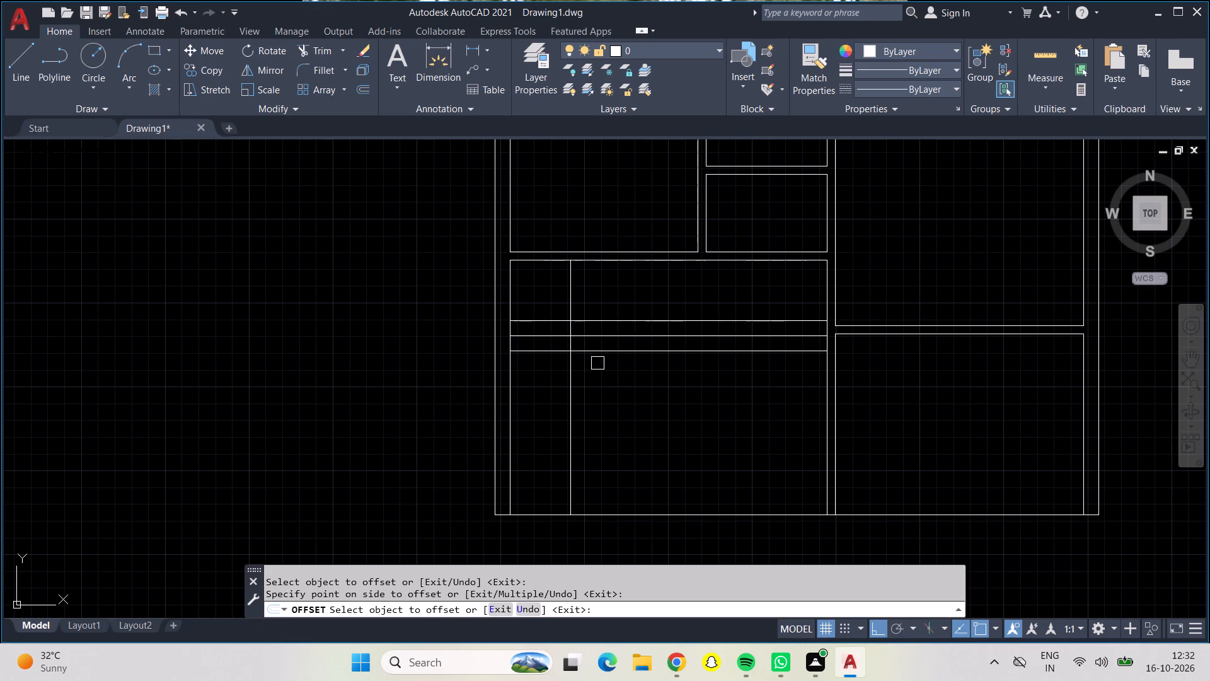
left_click(596, 356)
left_click(596, 395)
left_click(593, 370)
left_click(594, 406)
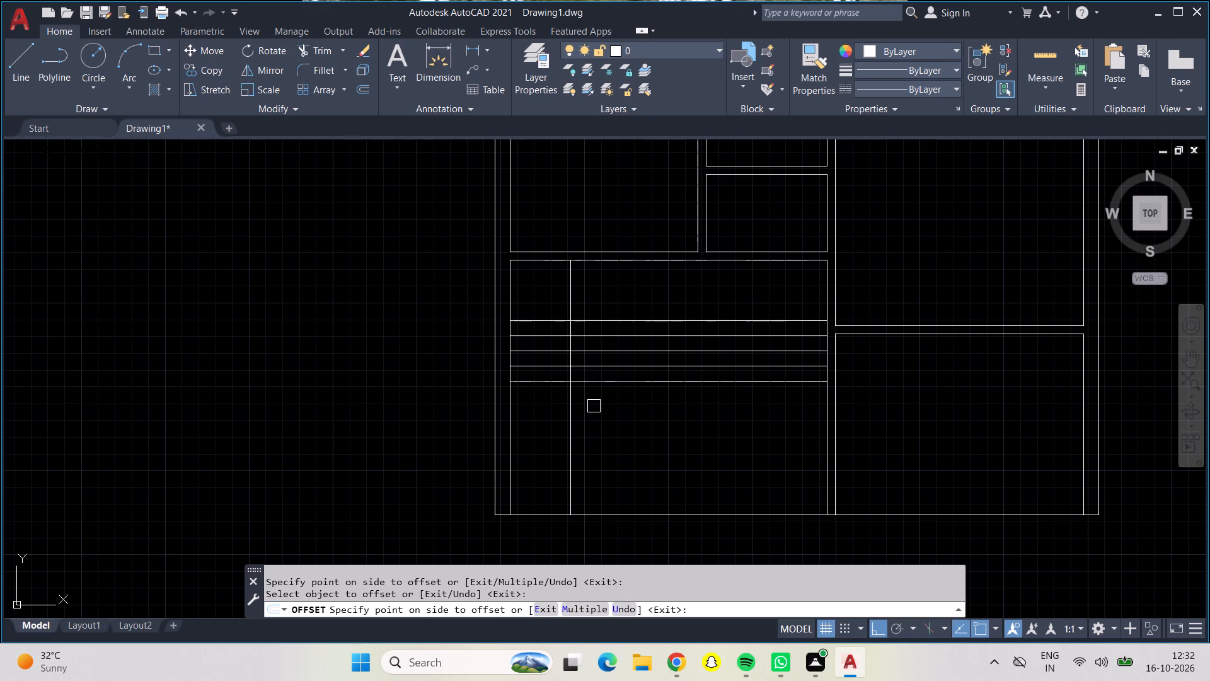
left_click(592, 383)
left_click(594, 418)
left_click(591, 395)
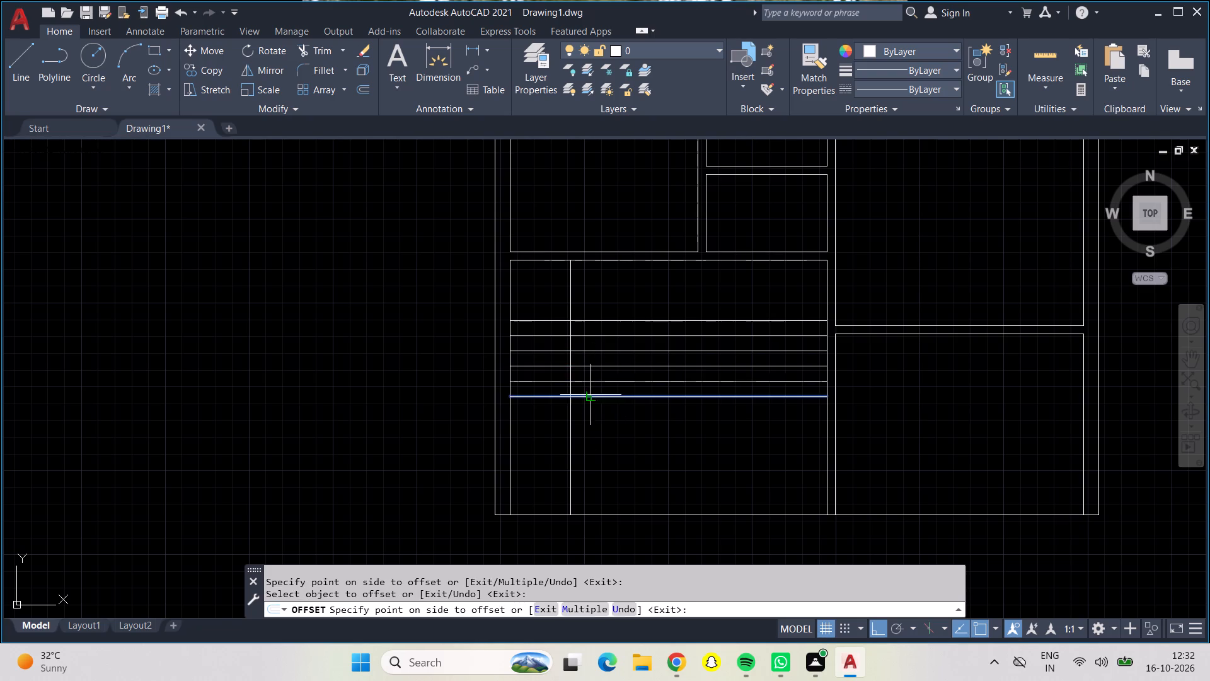
left_click(592, 488)
left_click(594, 412)
left_click(588, 468)
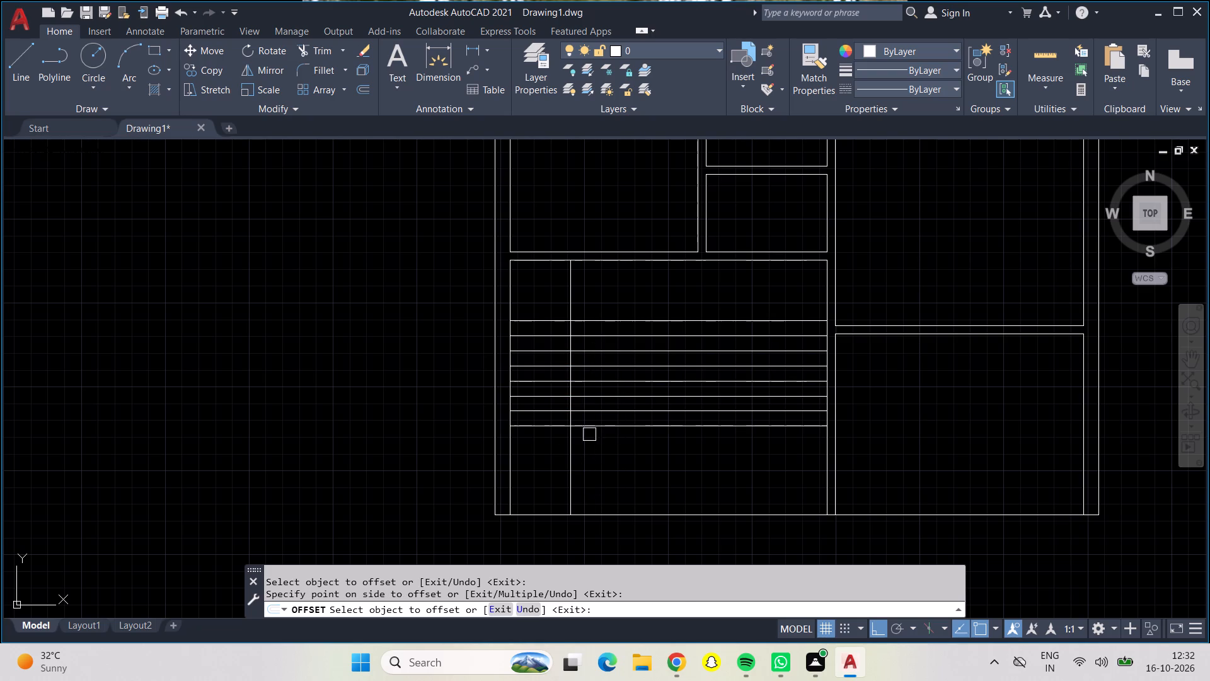
left_click(589, 428)
left_click(595, 476)
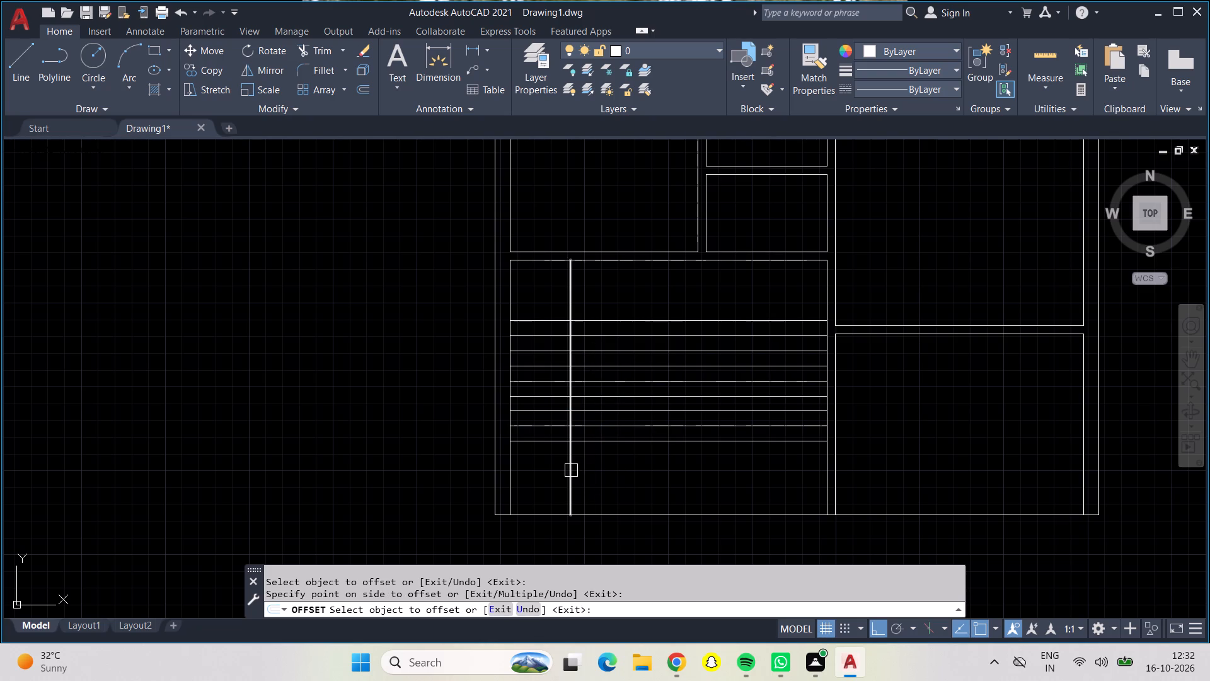
Offset the vertical 3' line in the bottom-left room to the right eight times in succession at 9" spacing.
left_click(571, 470)
left_click(602, 474)
left_click(590, 474)
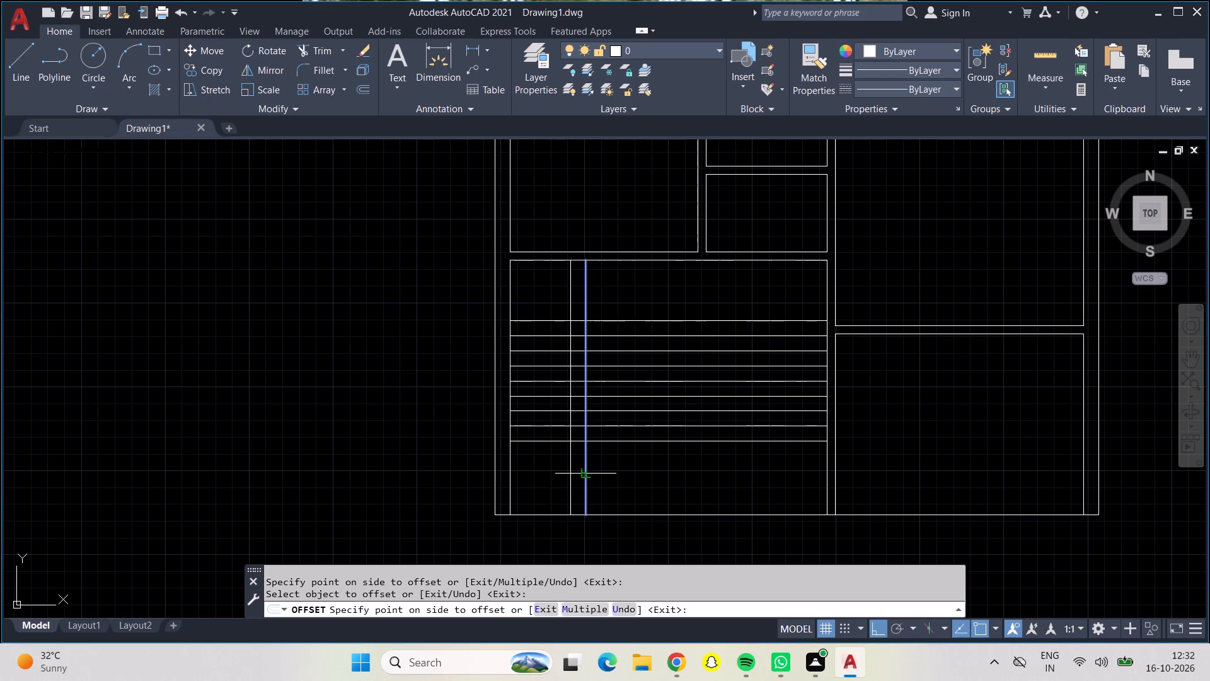
left_click(639, 479)
left_click(597, 470)
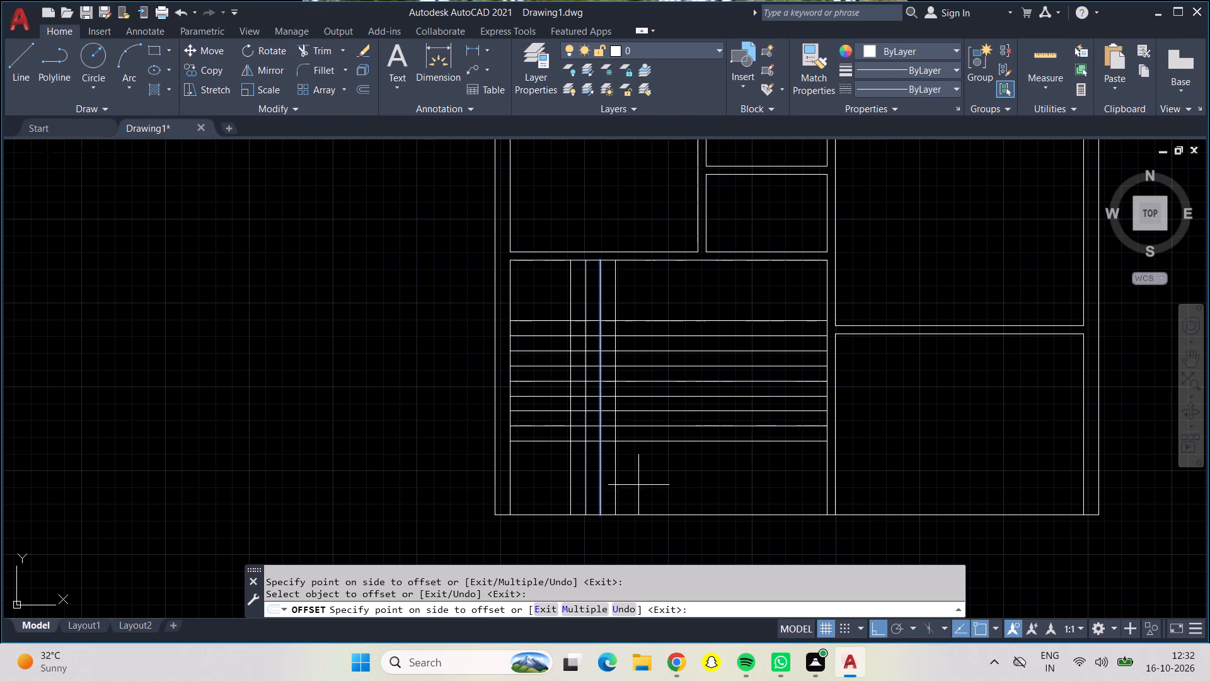
left_click(640, 487)
left_click(619, 482)
left_click(665, 474)
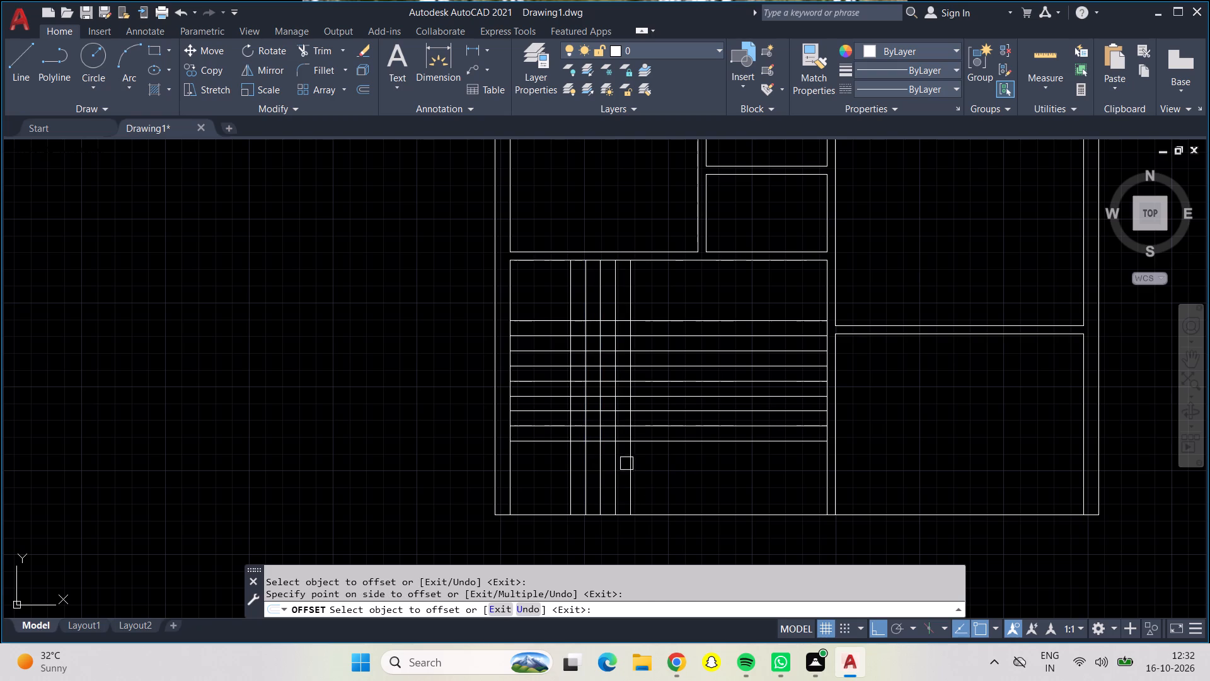
left_click(635, 466)
left_click(669, 472)
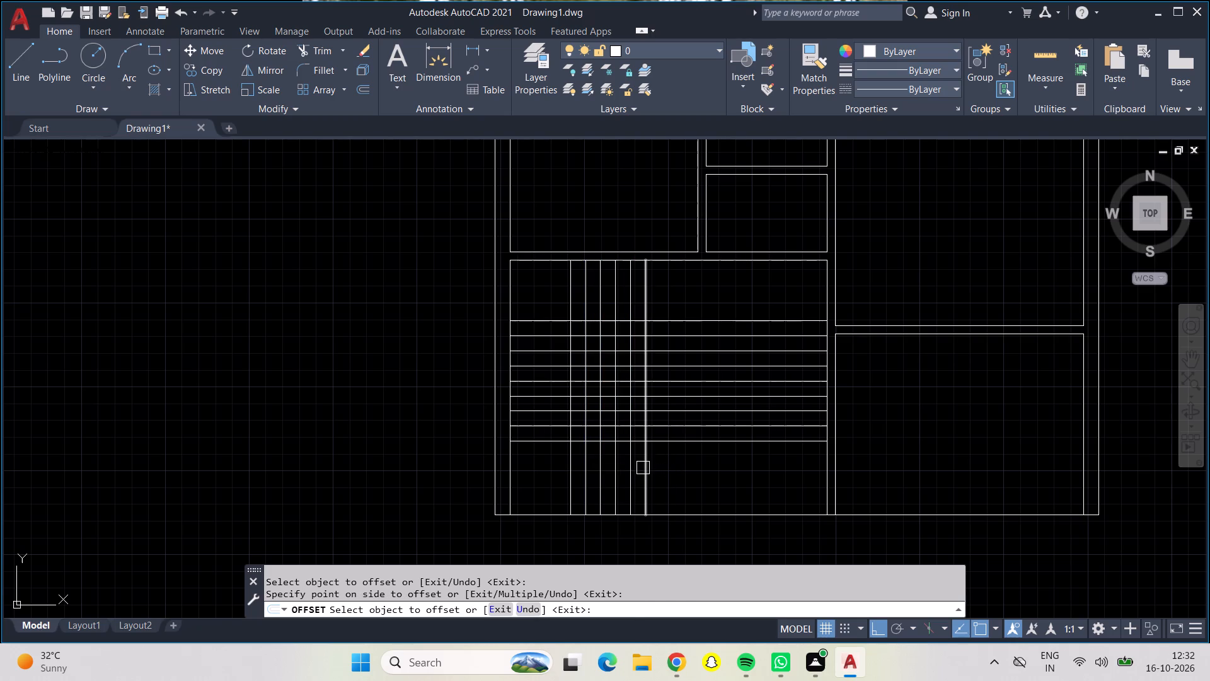
left_click(642, 470)
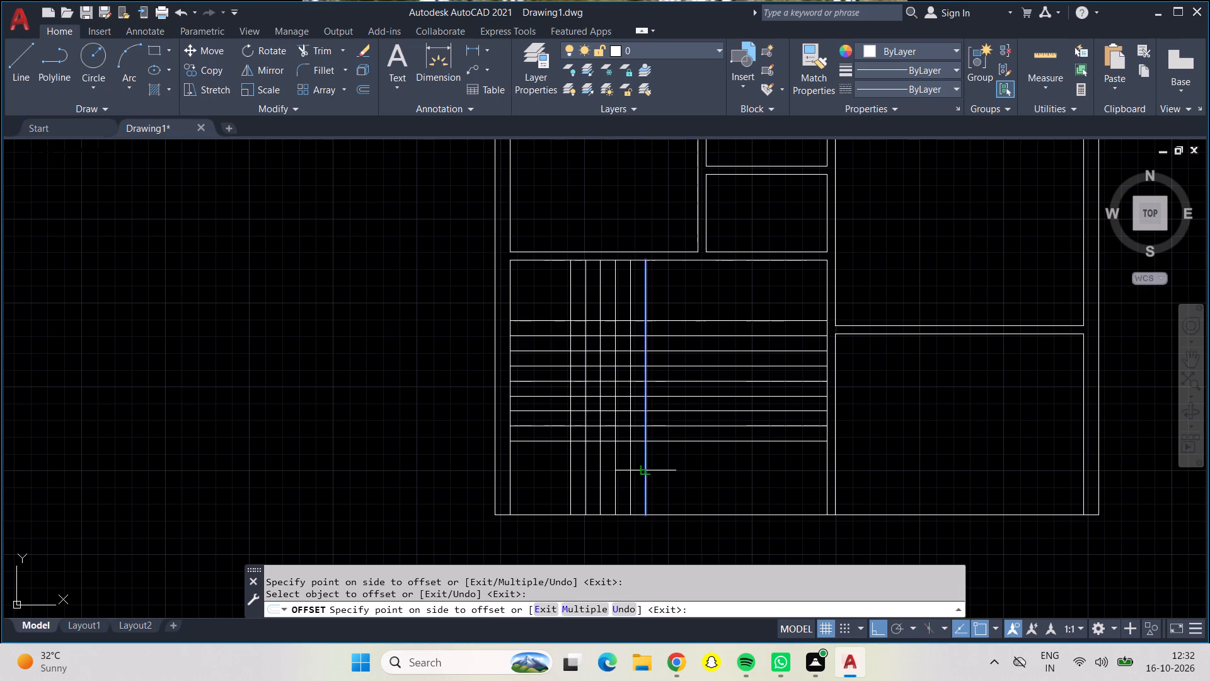
left_click(671, 484)
left_click(664, 479)
left_click(701, 490)
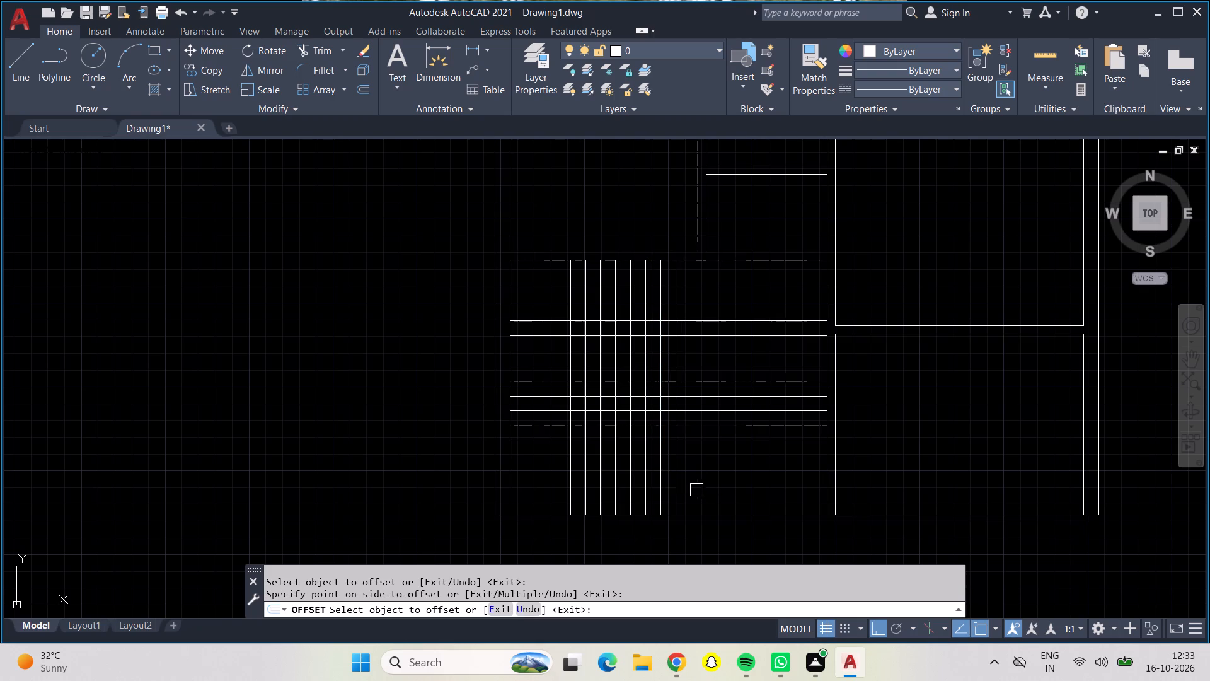
left_click(681, 484)
left_click(718, 496)
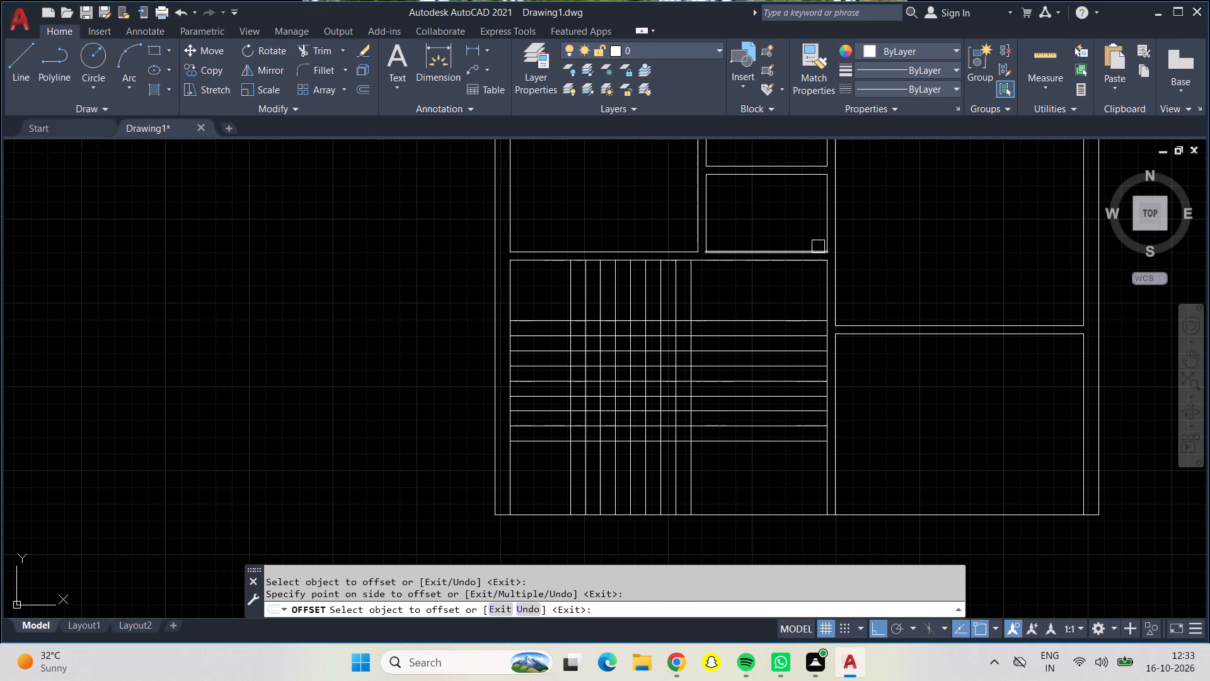
Offset the bottom-left room's right wall line 9" into the room twice in succession.
left_click(824, 276)
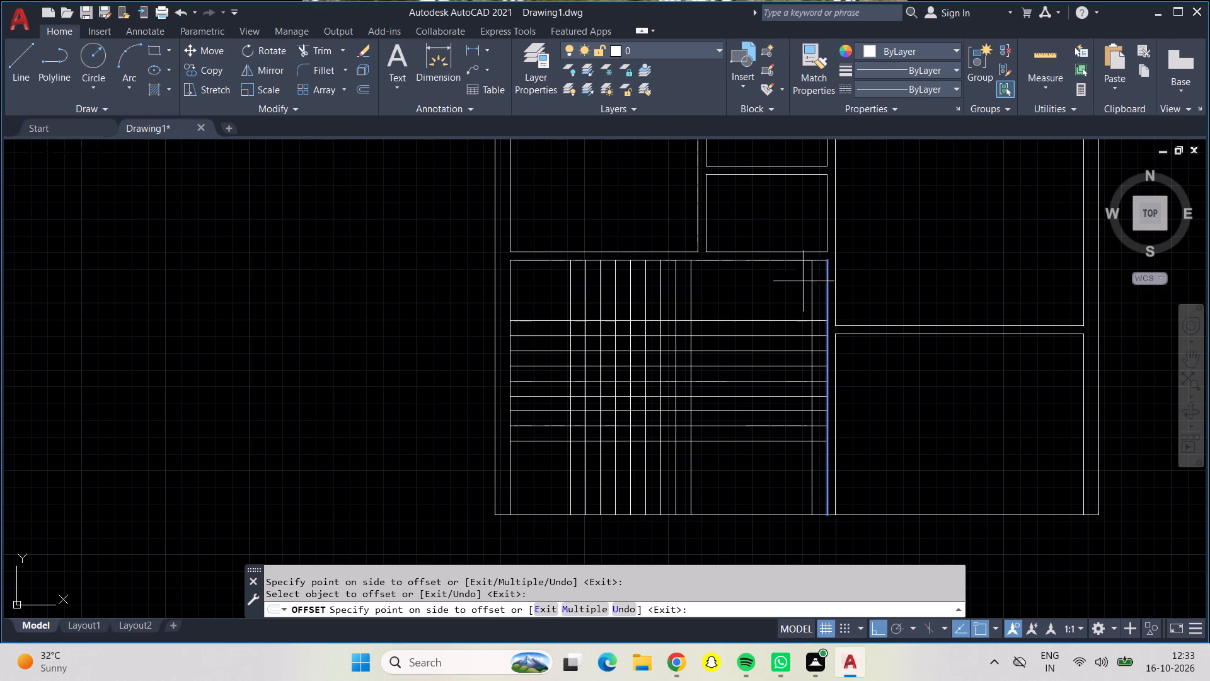
left_click(780, 291)
left_click(809, 300)
left_click(772, 301)
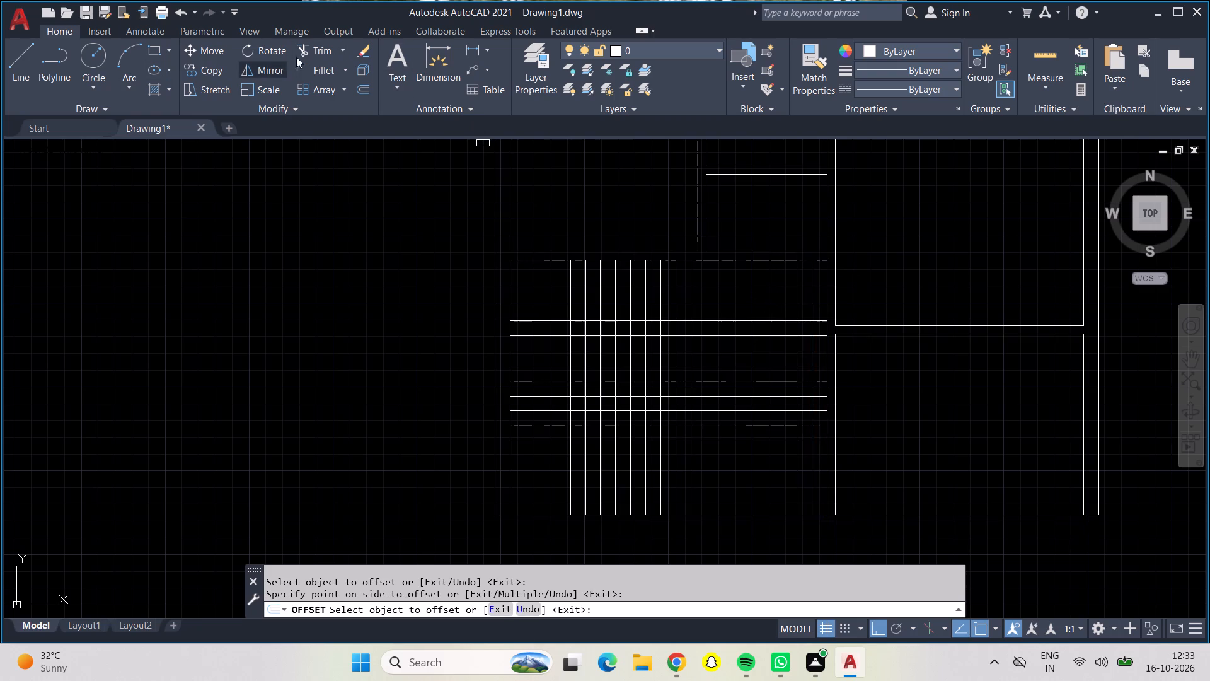
Trim the grid lines crossing the 9" strips just inside the vertical and horizontal 3' lines, separating the inner grid from both stair flights.
left_click(314, 55)
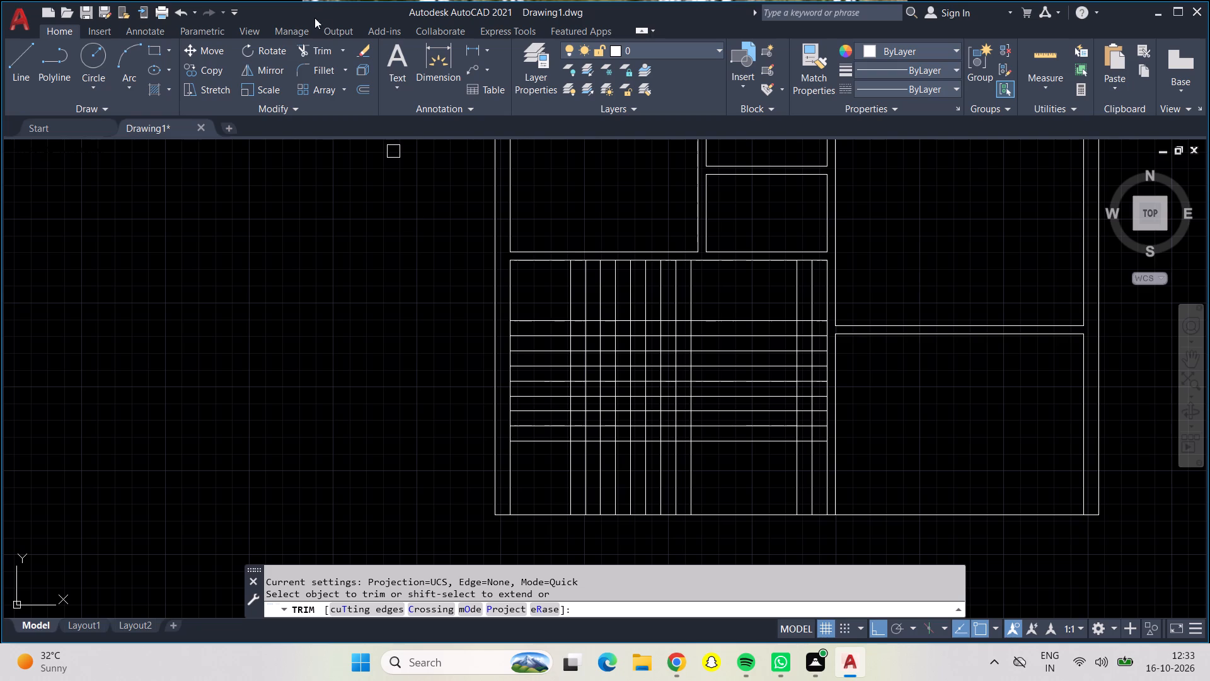
left_click(320, 43)
left_click(583, 464)
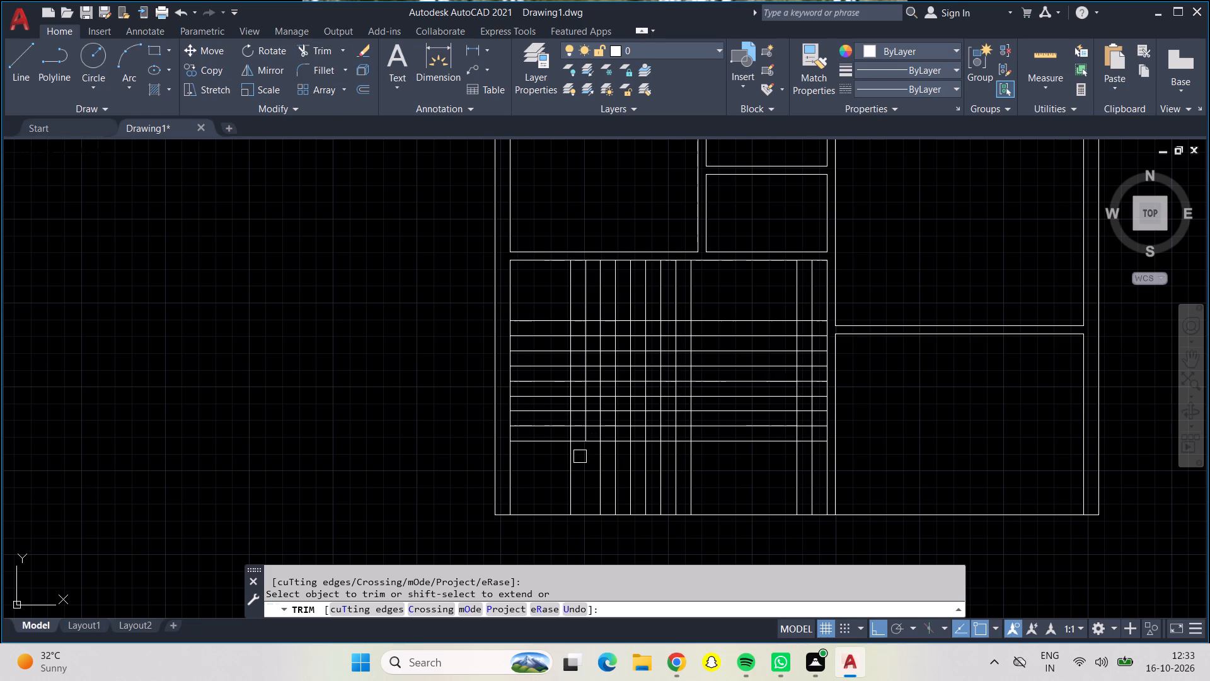
left_click(580, 455)
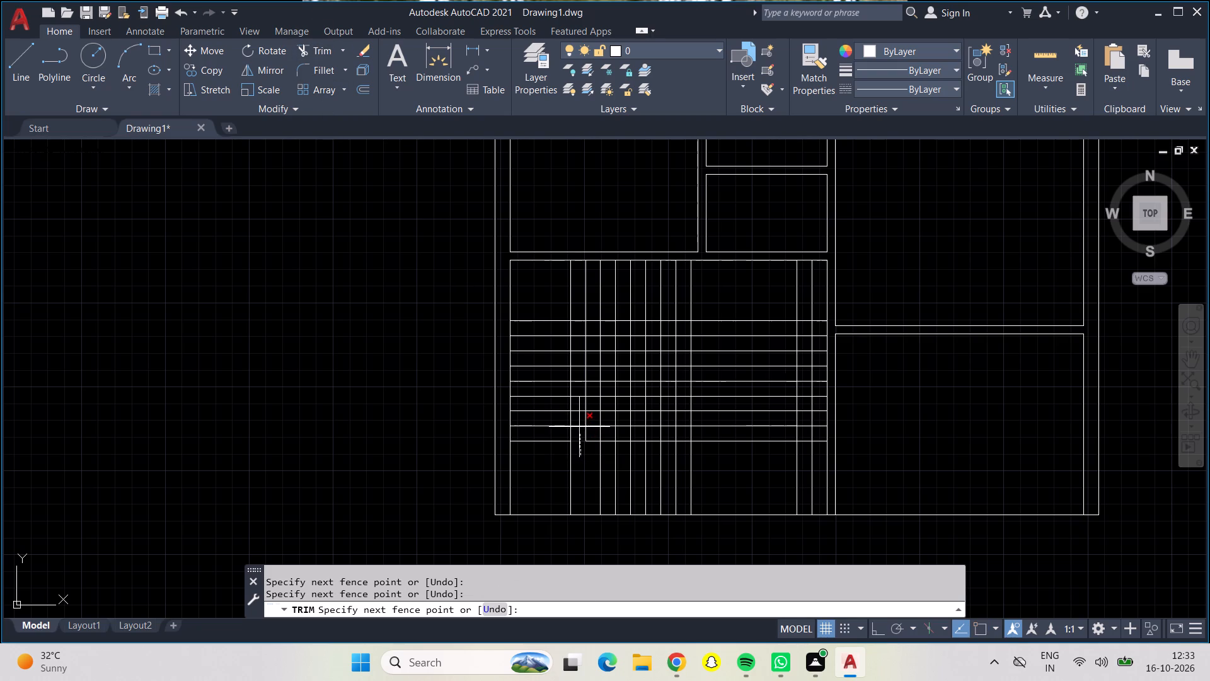
left_click(577, 330)
left_click(578, 330)
left_click(692, 330)
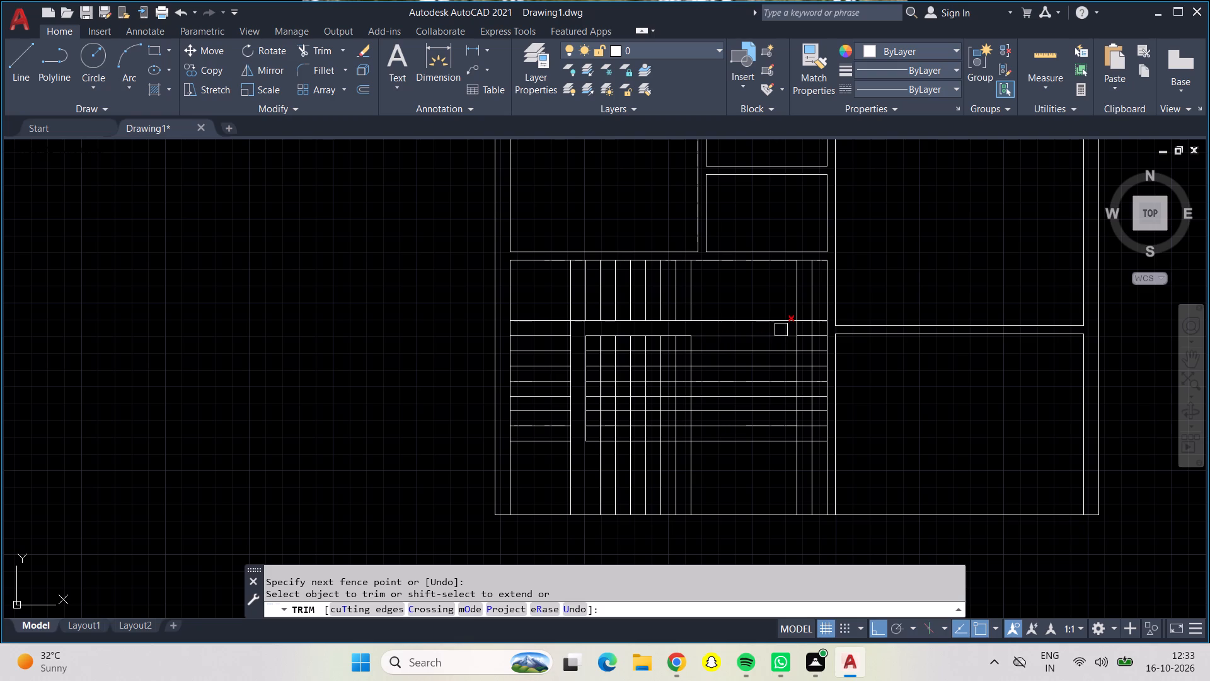
left_click(775, 337)
left_click(775, 334)
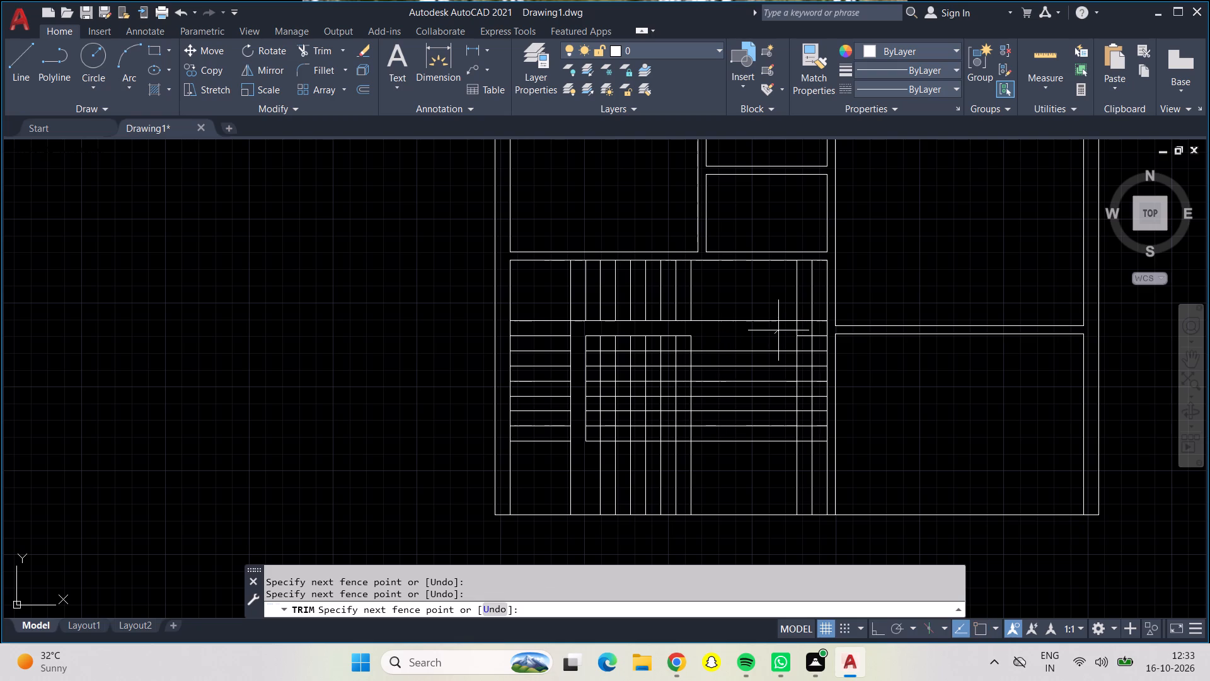
left_click(819, 329)
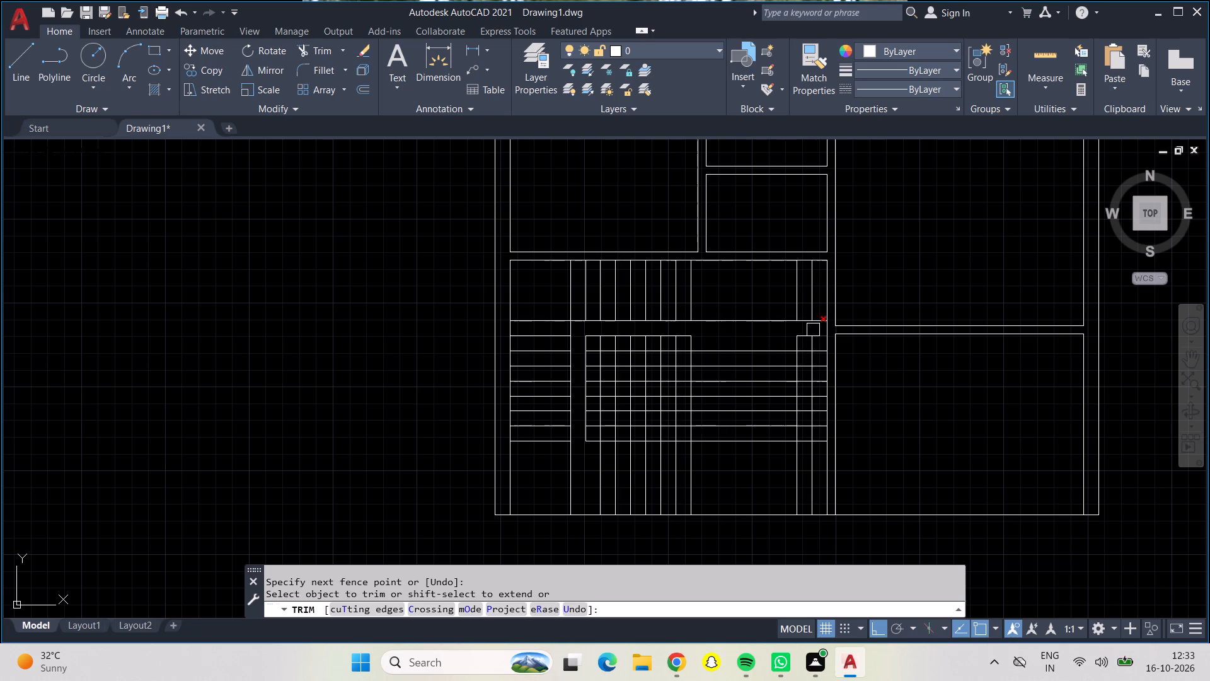
Trim the horizontal grid lines in the 9" strip beside the bottom-left room's right wall.
left_click(820, 335)
left_click(817, 334)
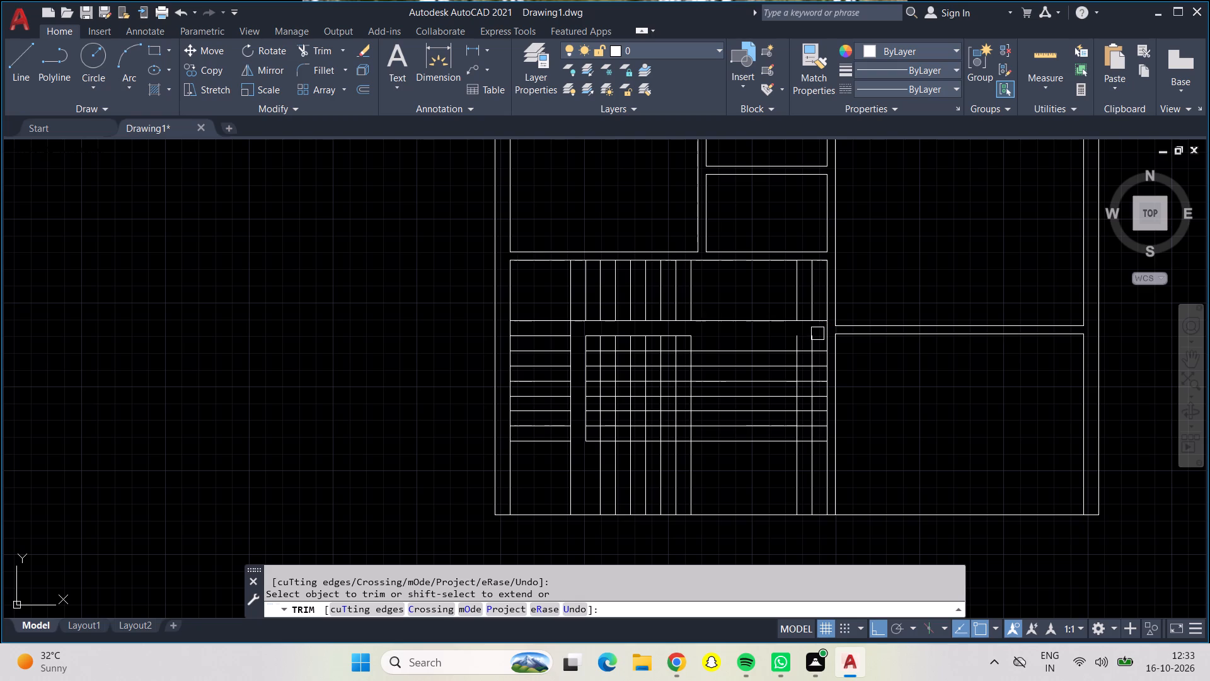
double_click(817, 334)
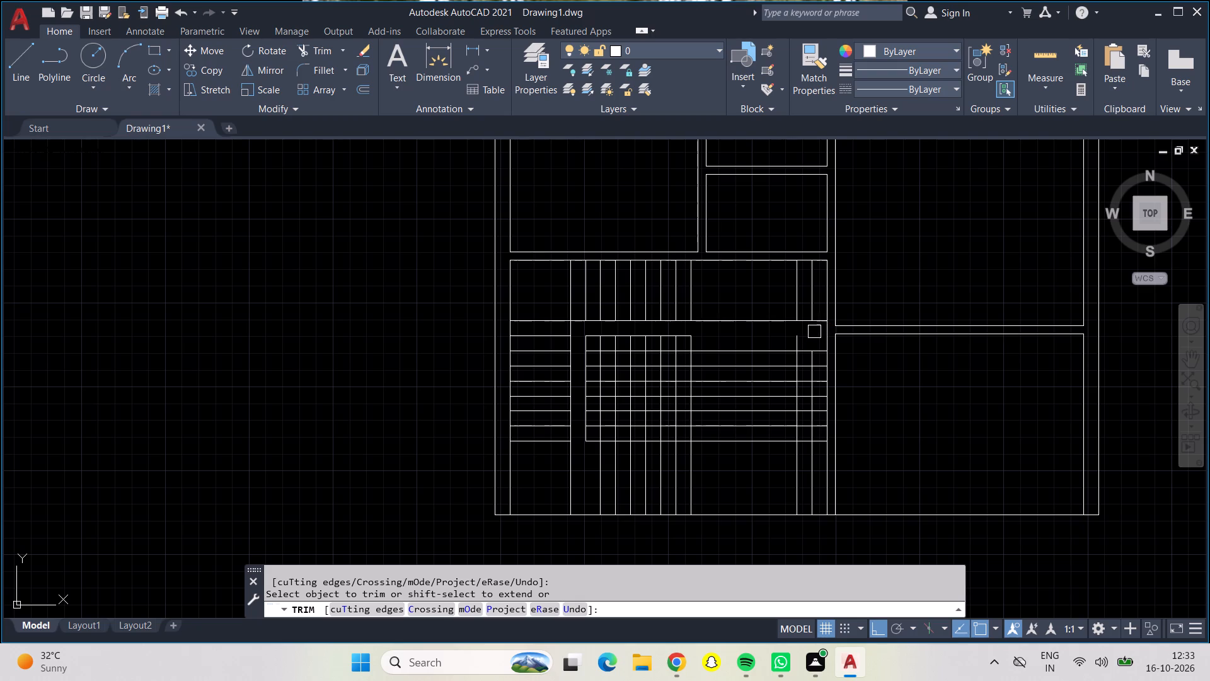
left_click(814, 332)
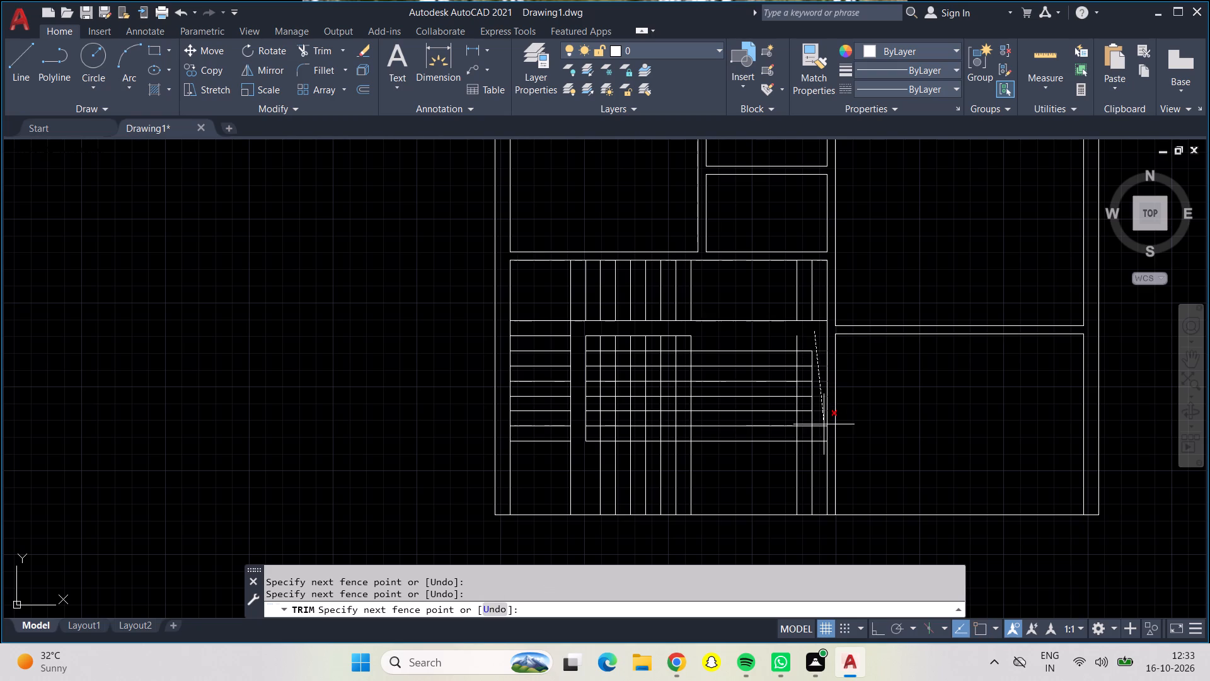
left_click(820, 444)
Trim all vertical grid lines below the lowest horizontal line, plus the short stub at the inner grid's upper right.
left_click(778, 461)
left_click(815, 475)
left_click_drag(763, 467, 761, 467)
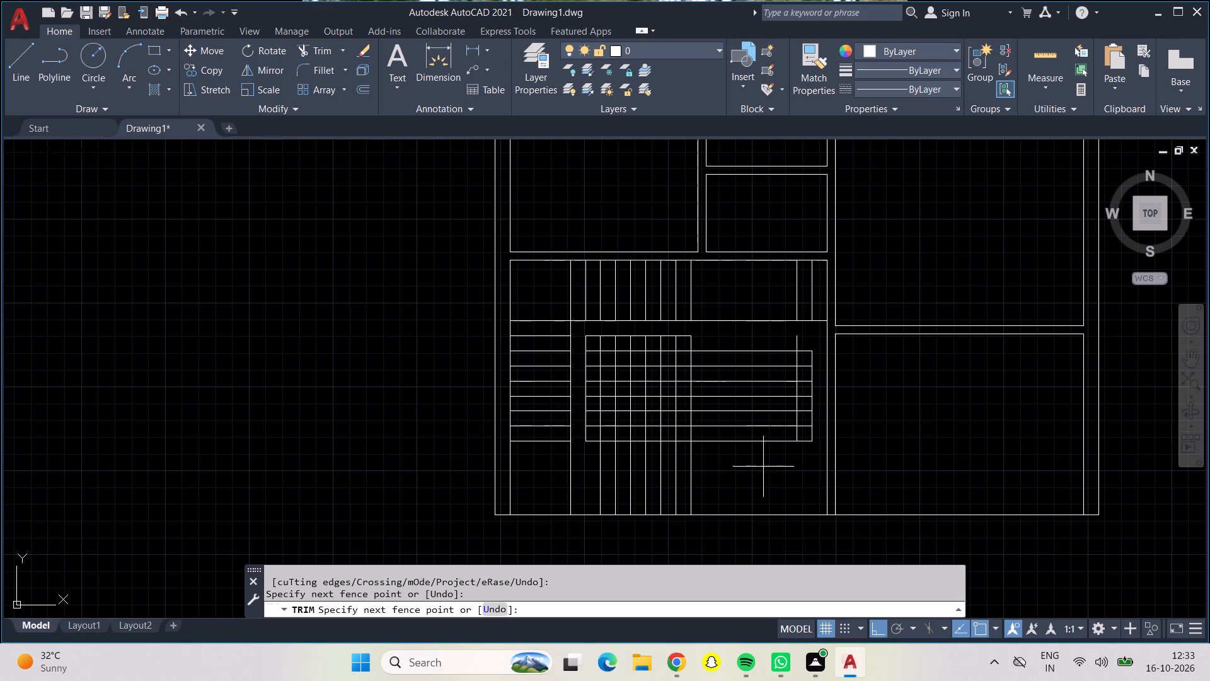
left_click_drag(761, 467, 742, 470)
left_click(589, 470)
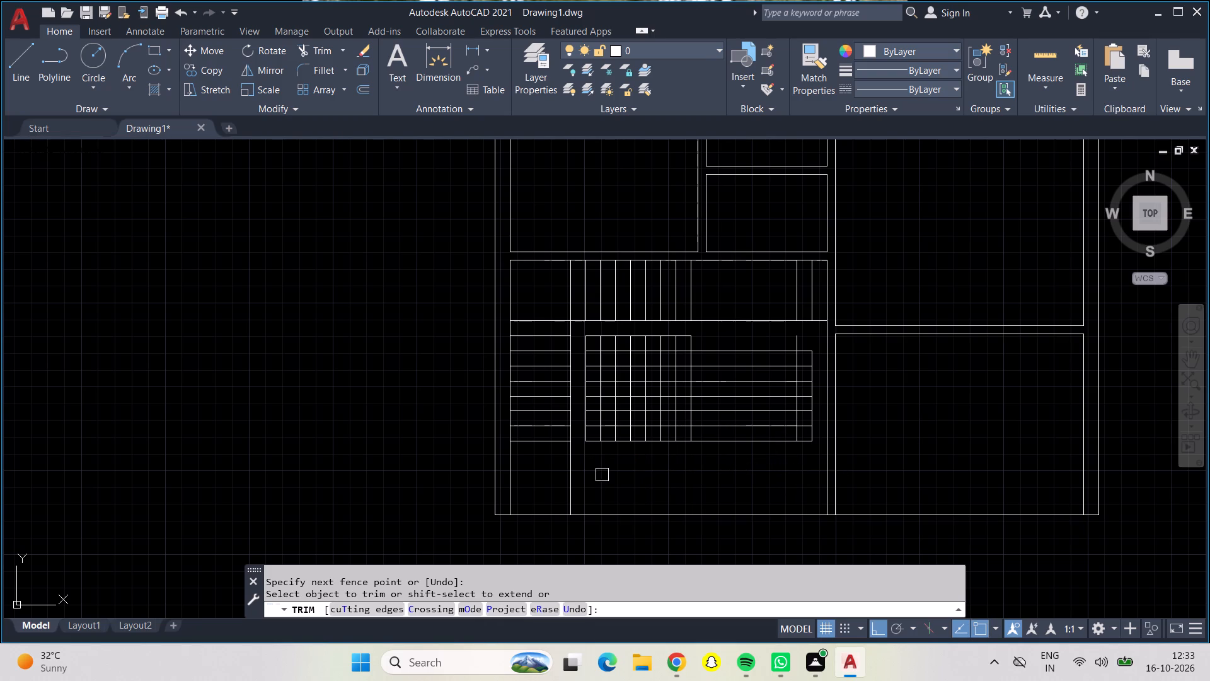
triple_click(608, 479)
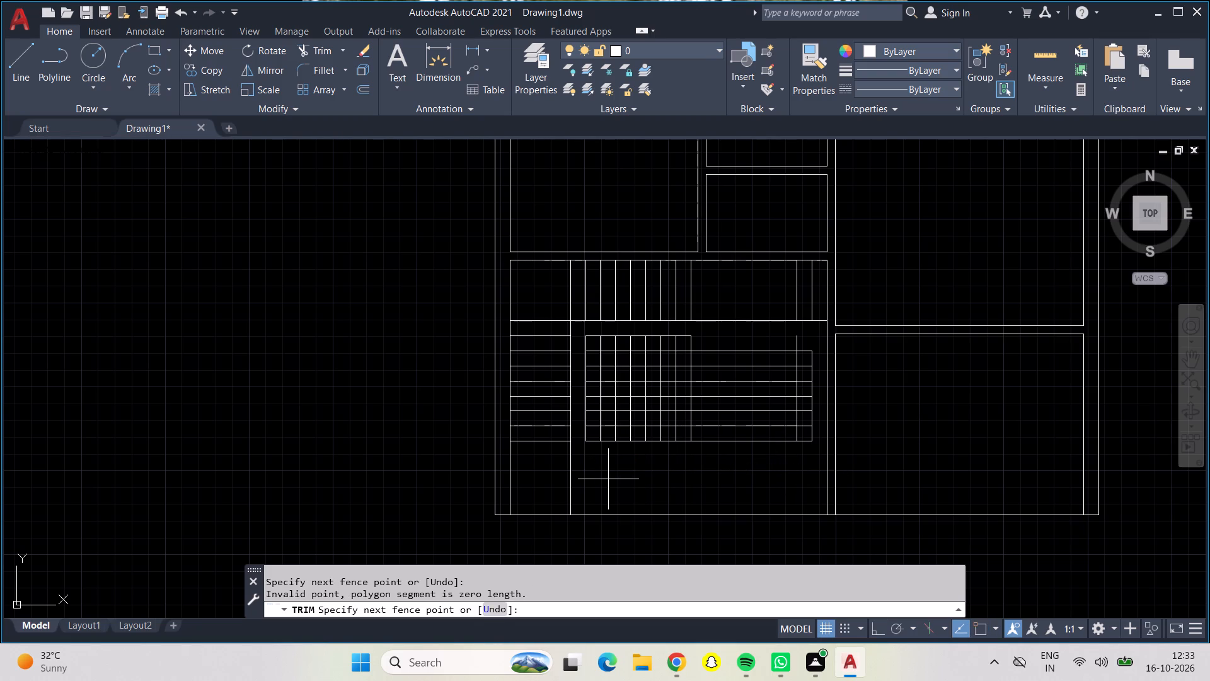
left_click(608, 479)
left_click(554, 469)
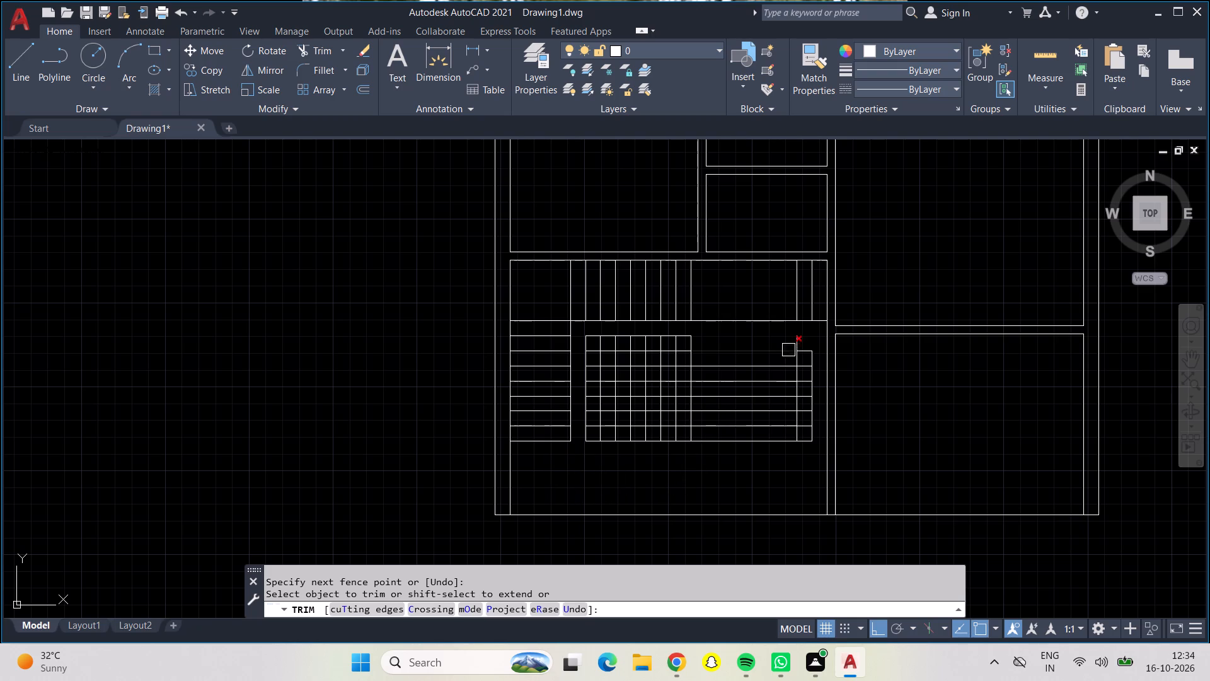
left_click(799, 337)
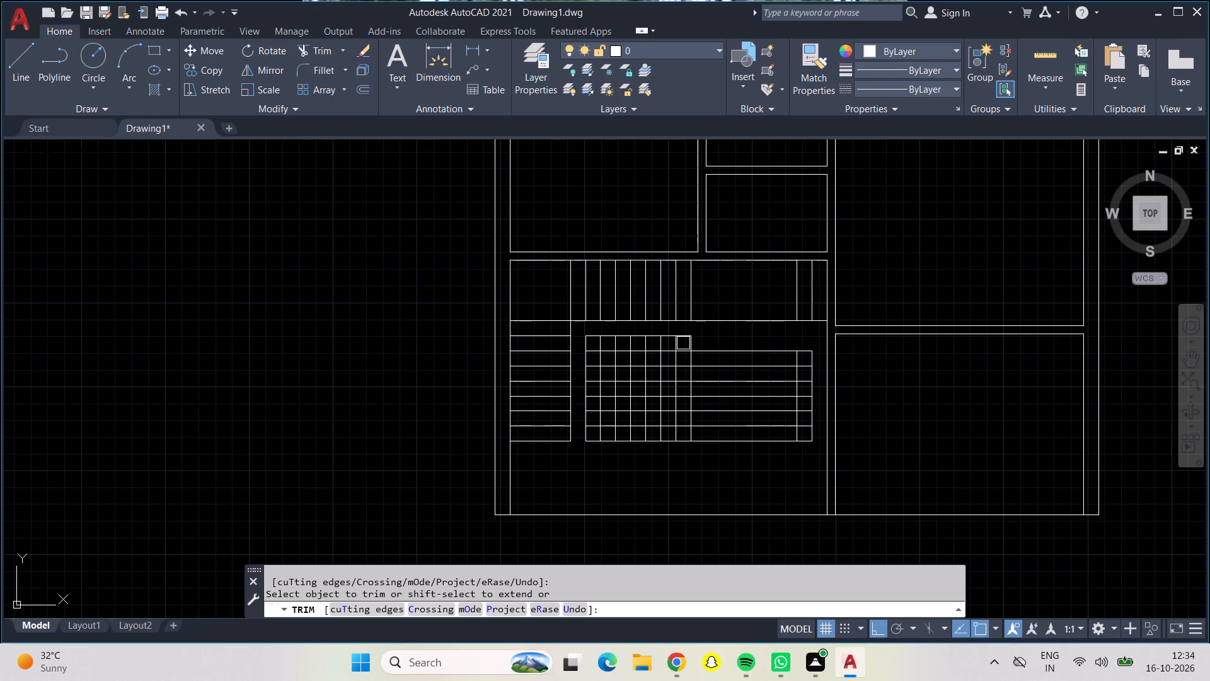
key("Escape")
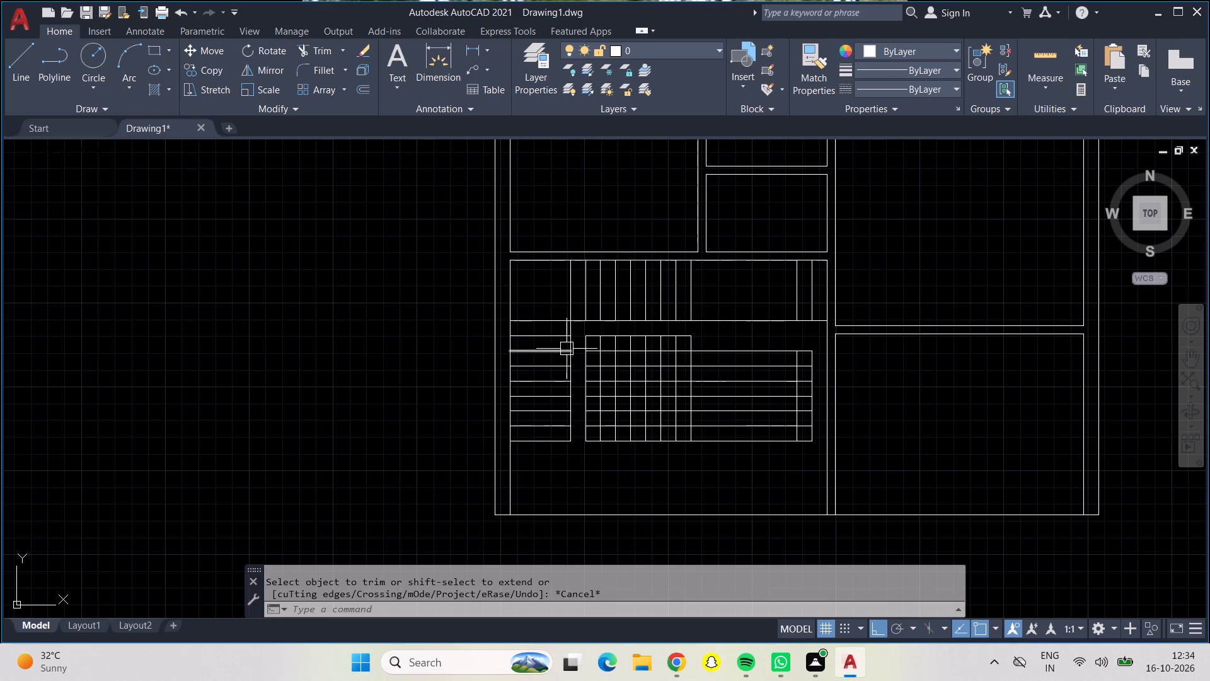
Erase the detached inner grid, leaving only the two stair flights along the room's top and left walls.
scroll(567, 346, "up", 1)
left_click(591, 318)
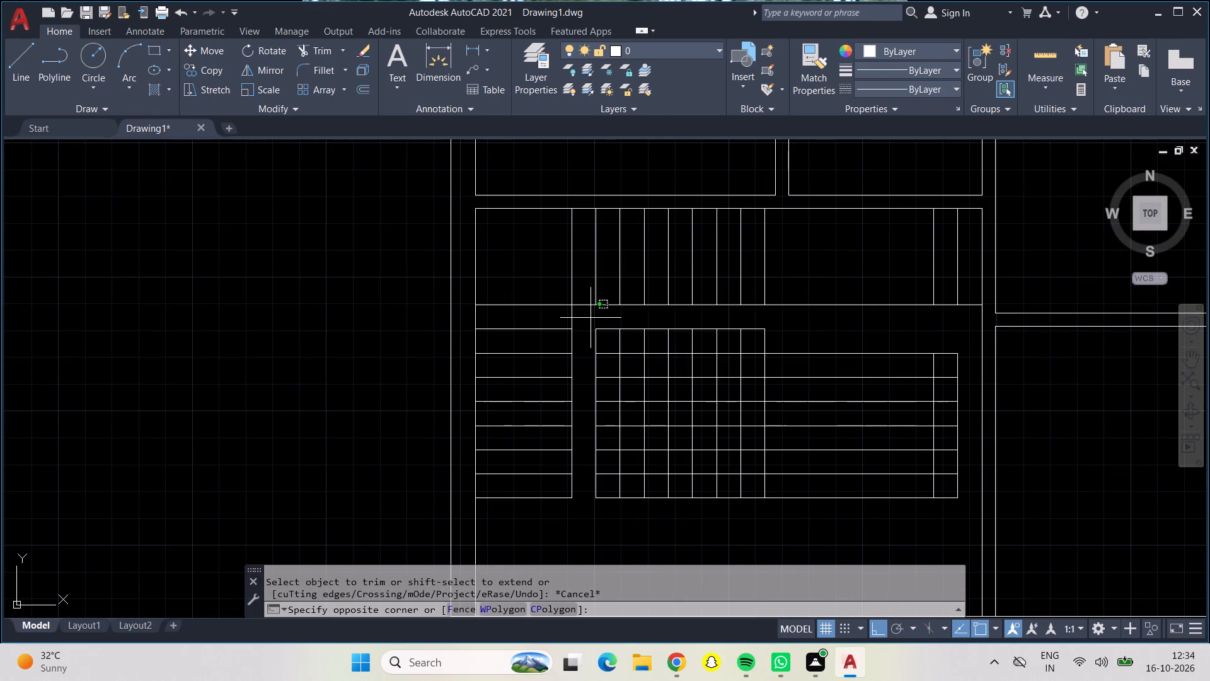
left_click(964, 513)
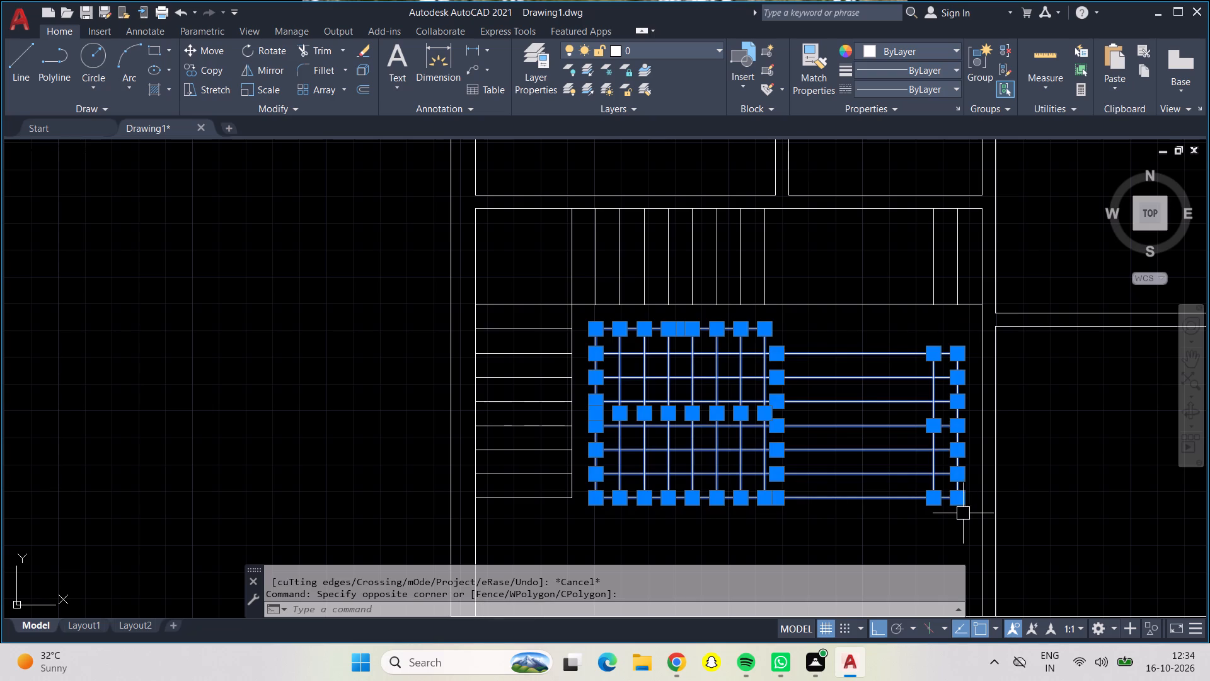
key("Delete")
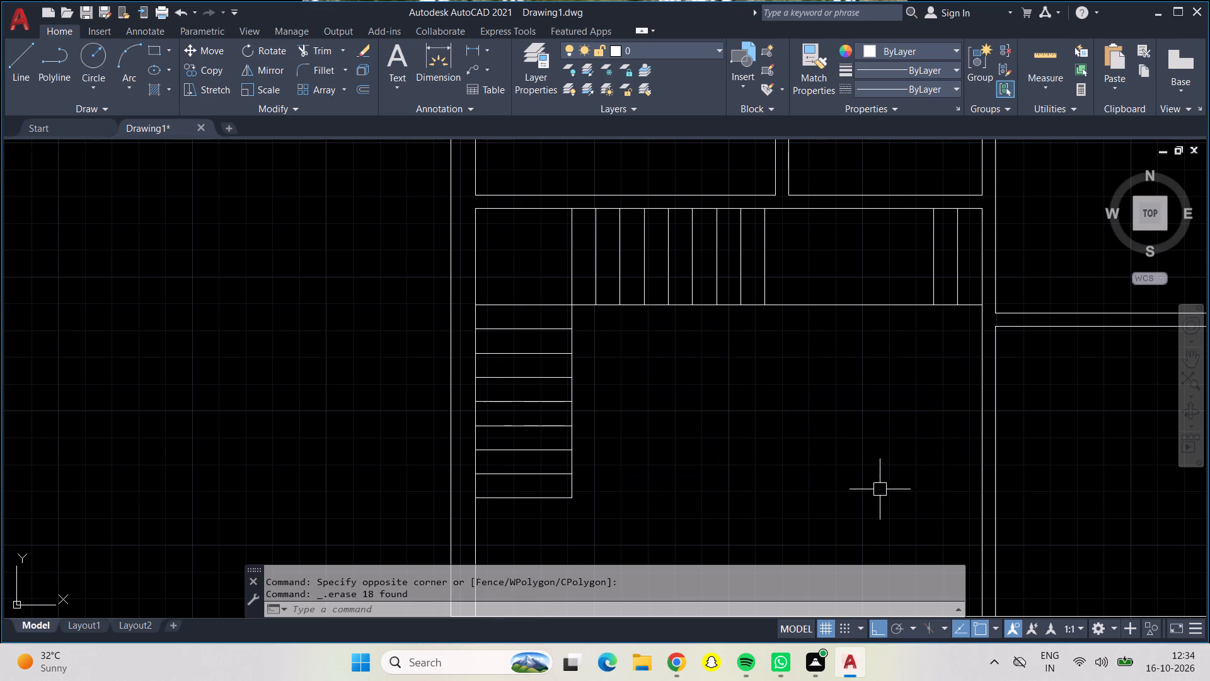
Trim away the horizontal 3' line beyond the upper flight's last tread and the two vertical lines near the right wall.
scroll(836, 476, "down", 1)
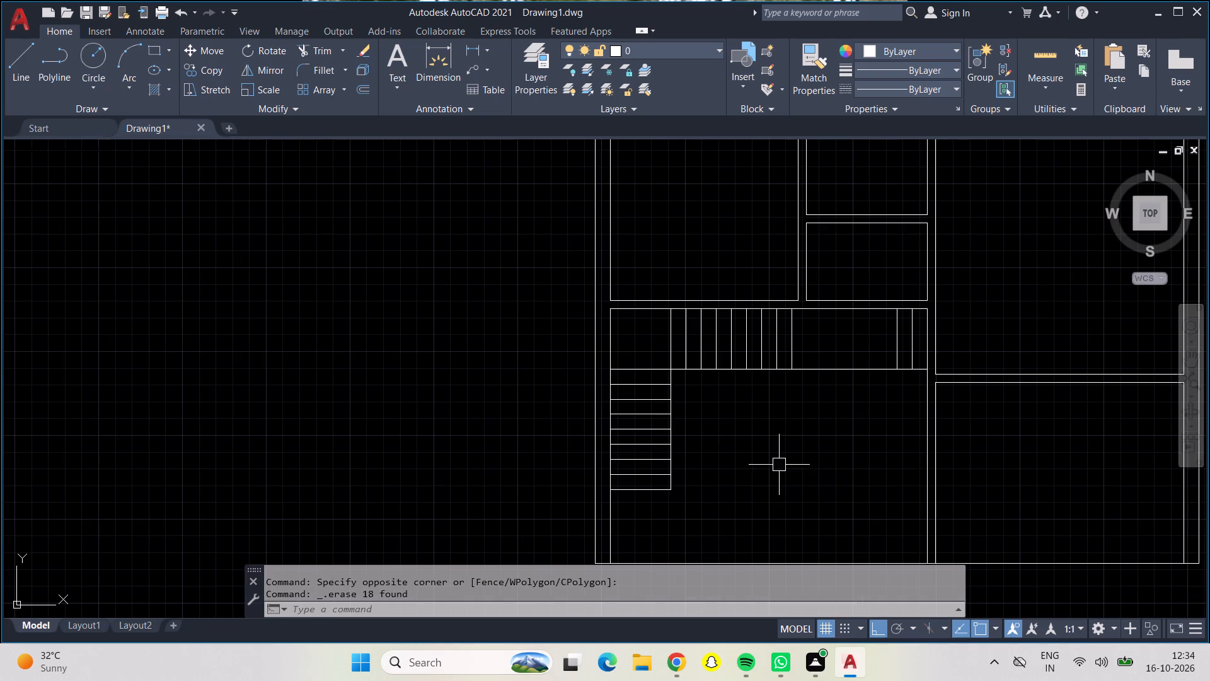
middle_click_drag(779, 465, 736, 451)
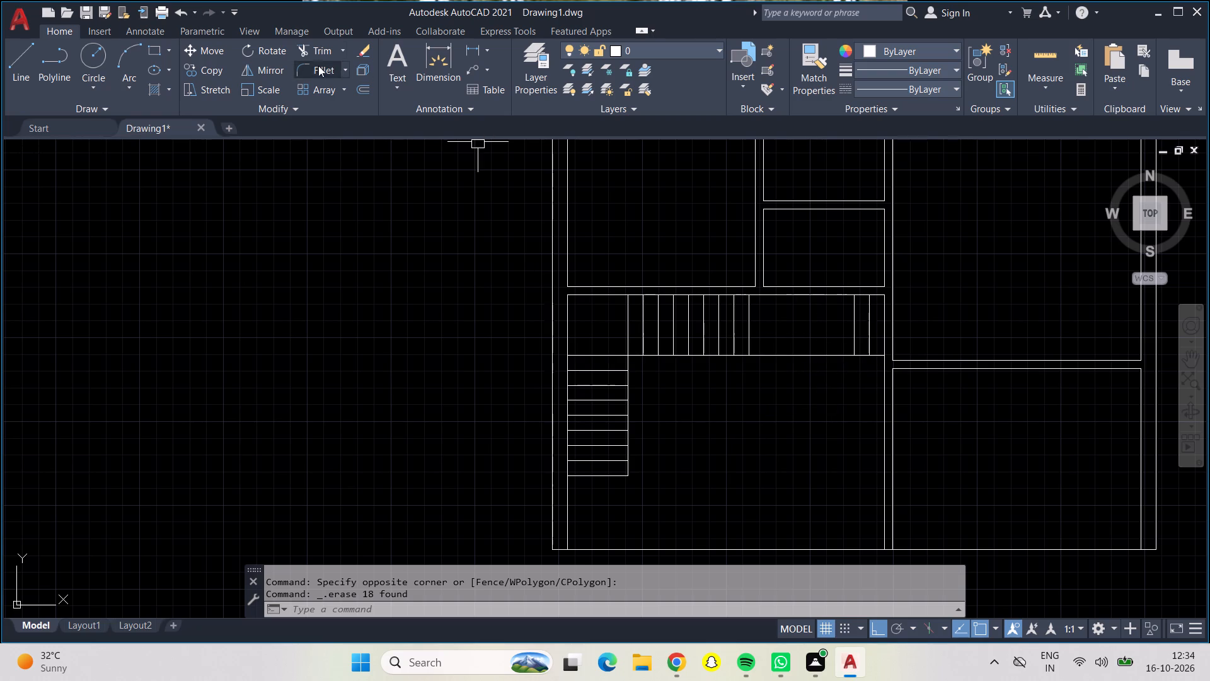
left_click(314, 49)
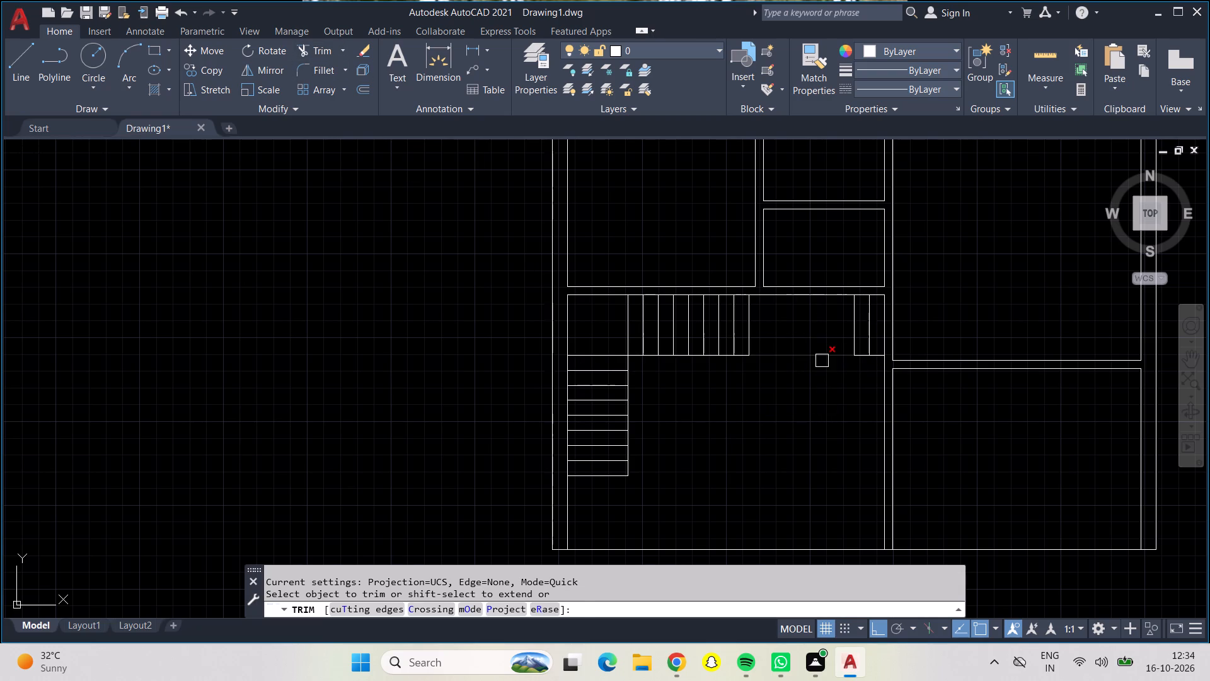
left_click(822, 361)
left_click(848, 339)
left_click(865, 342)
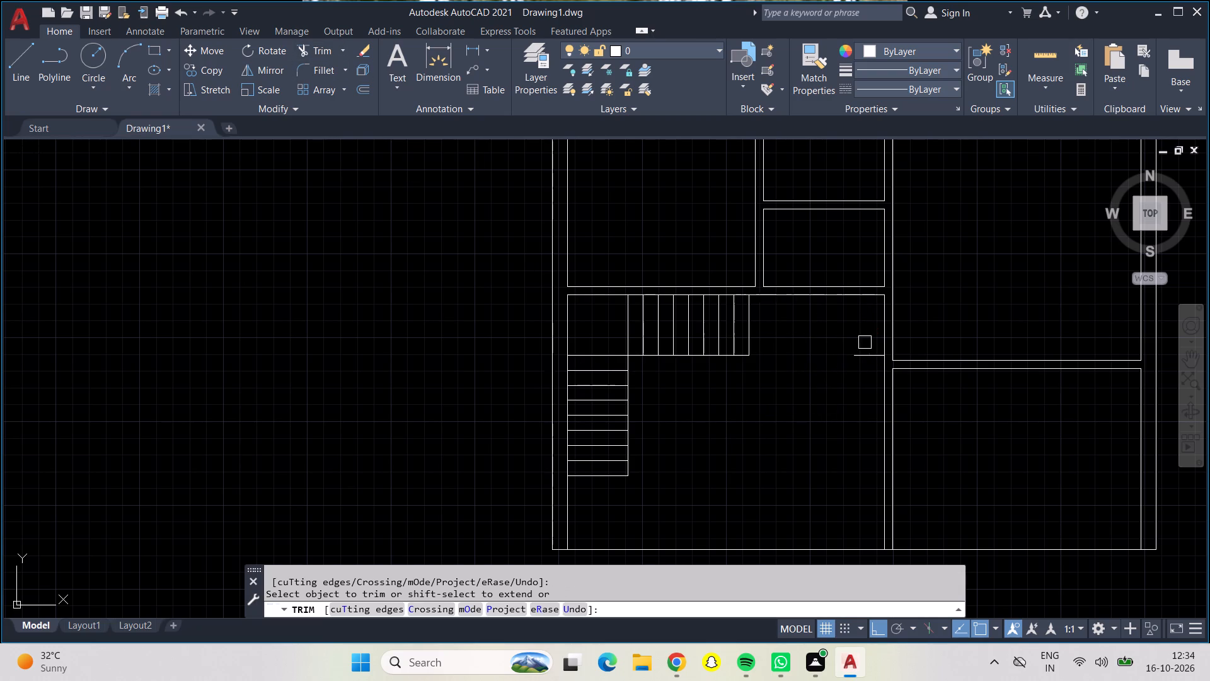
left_click(867, 355)
Draw two crossing diagonal lines between opposite corners of the square stair landing at the room's top-left corner.
left_click(18, 66)
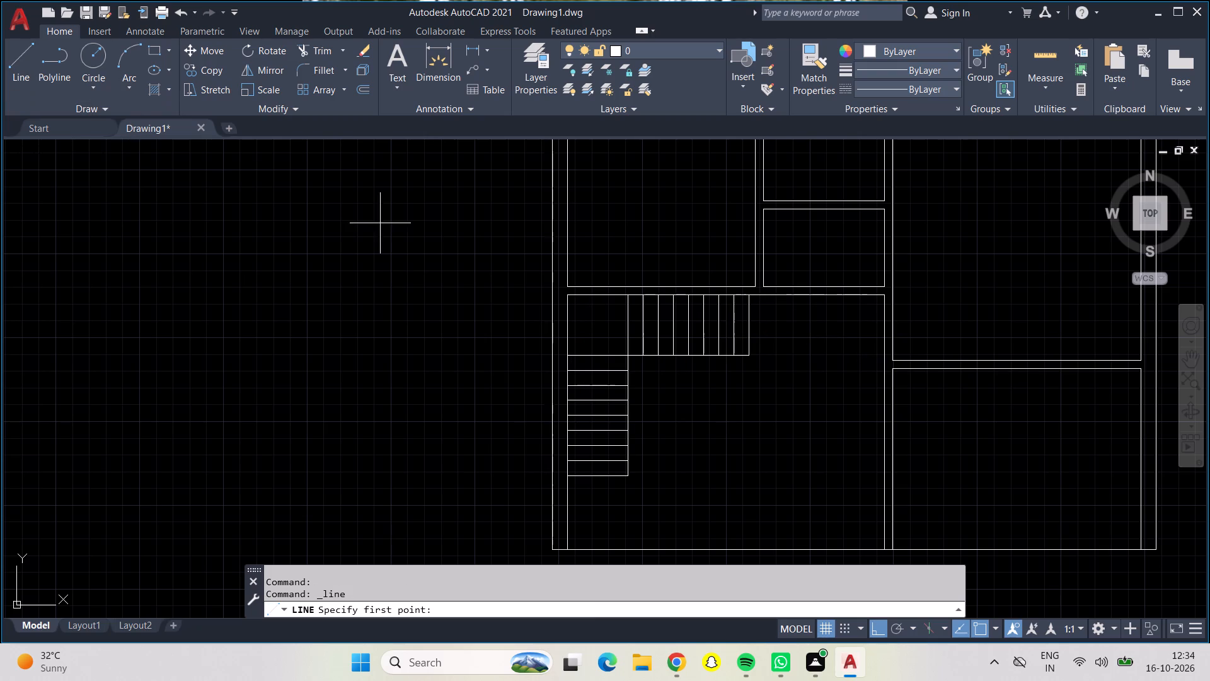
left_click(626, 352)
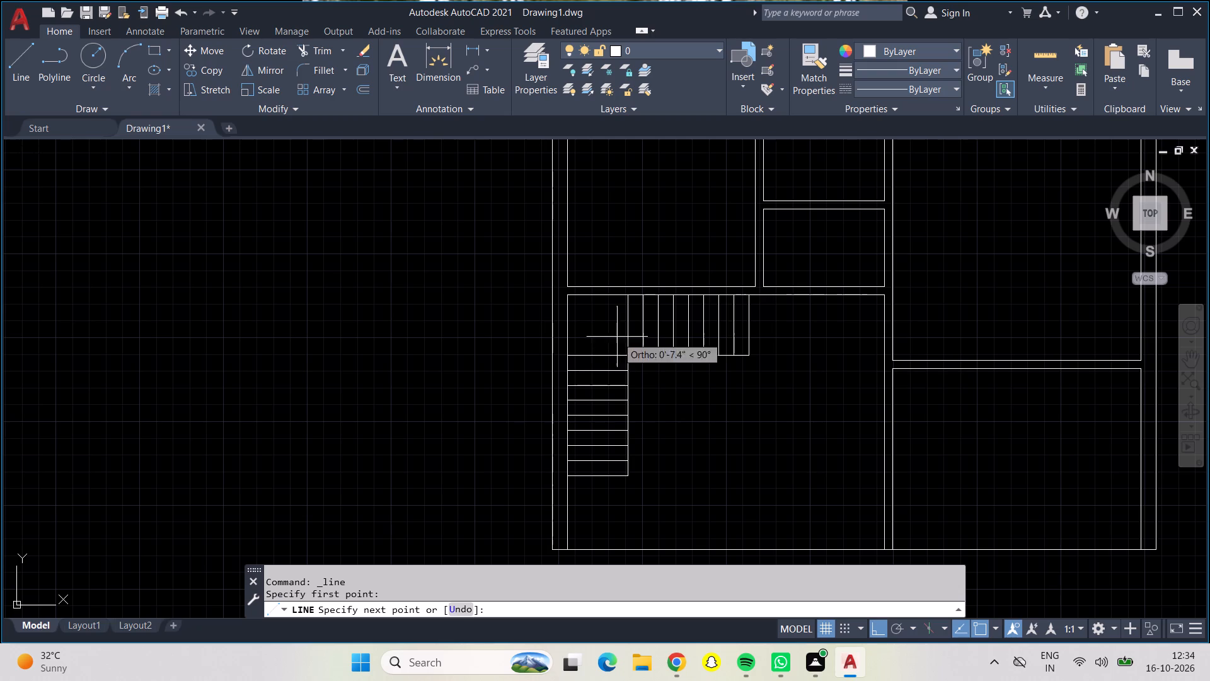
left_click(565, 294)
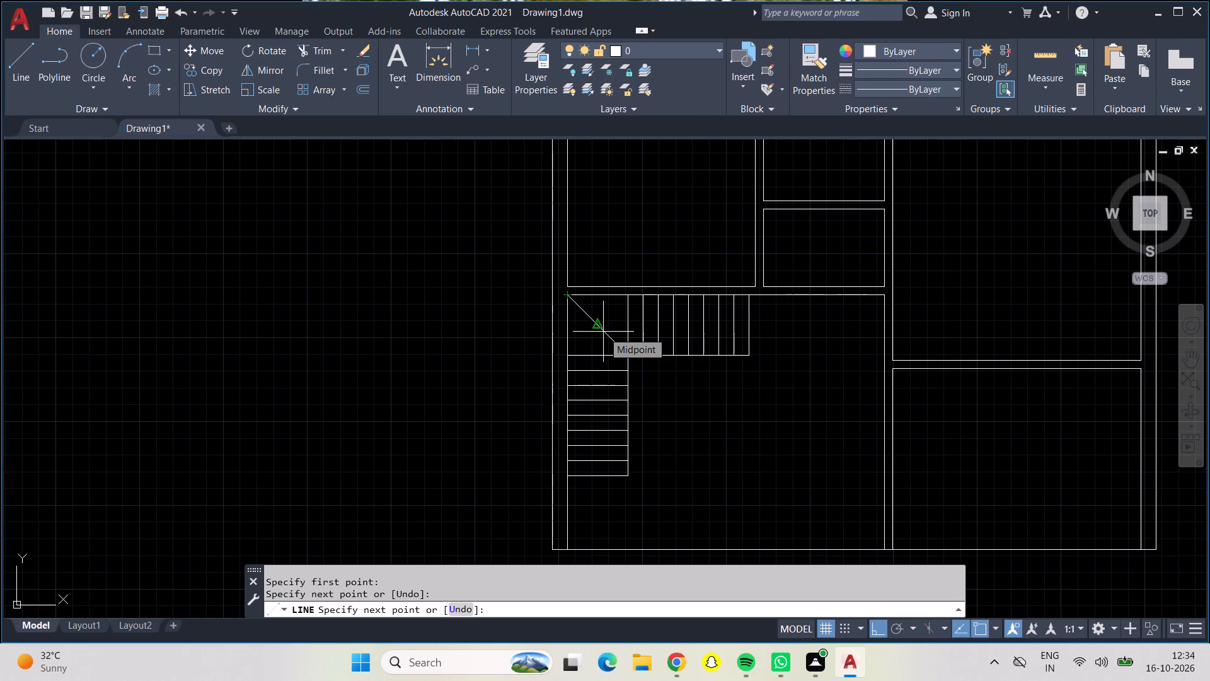
left_click(628, 297)
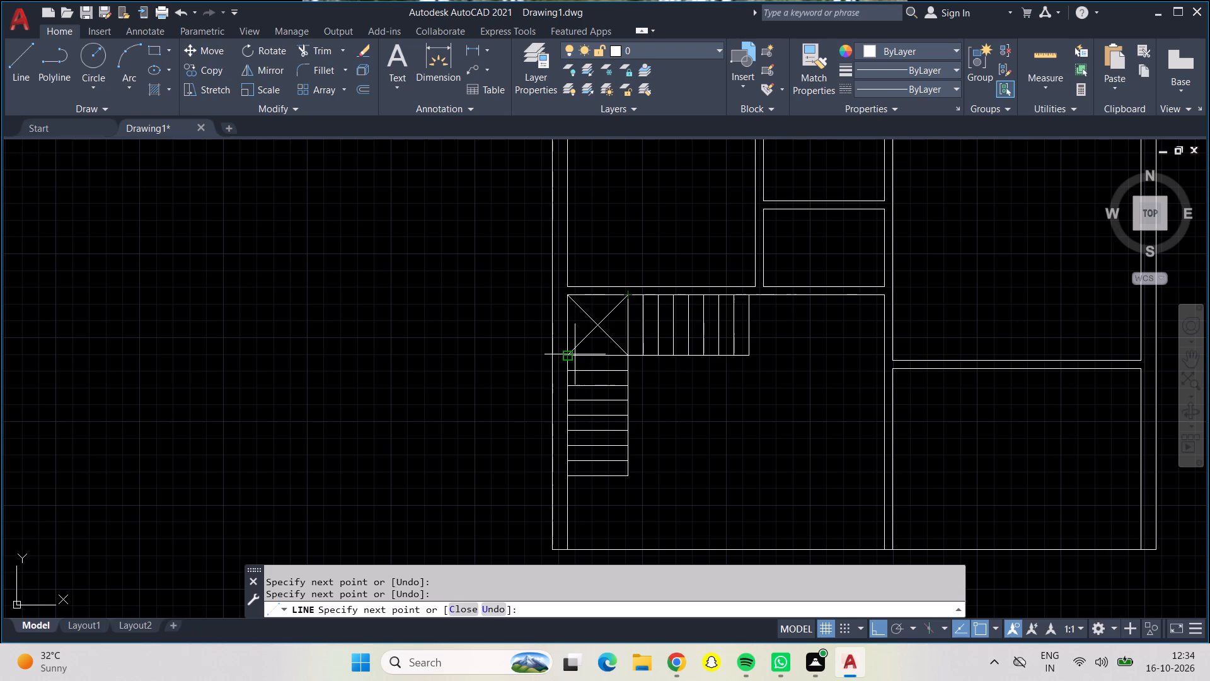
left_click(572, 354)
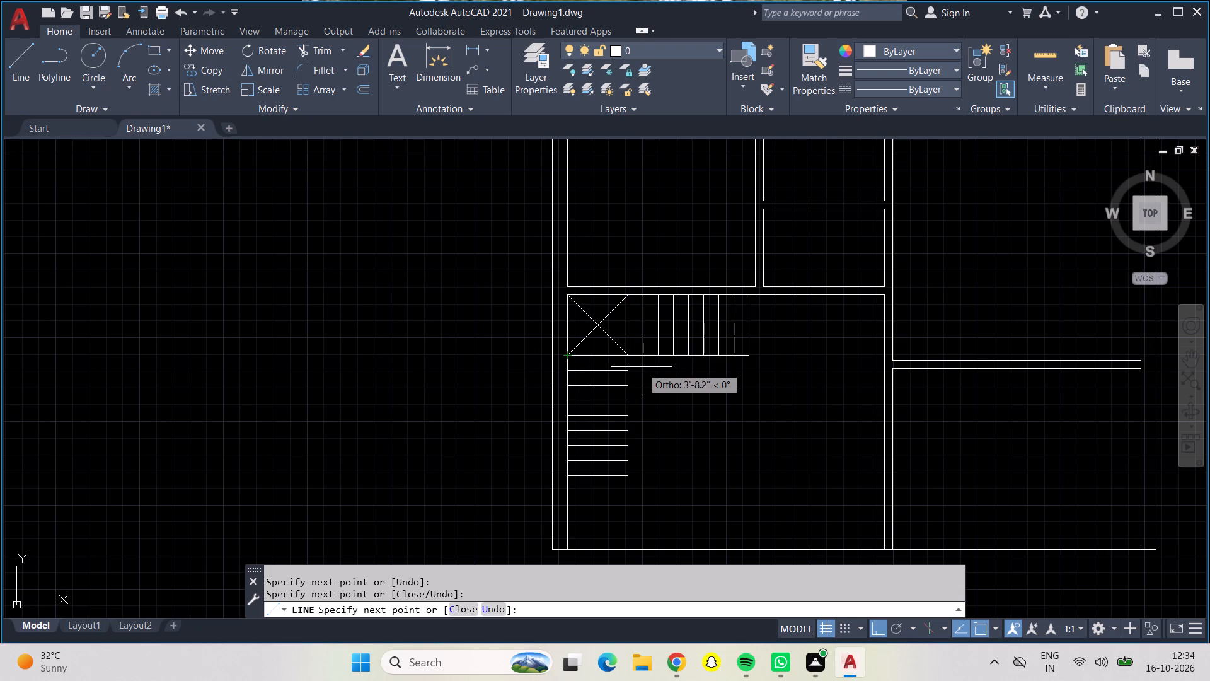
key("Return")
scroll(642, 380, "down", 1)
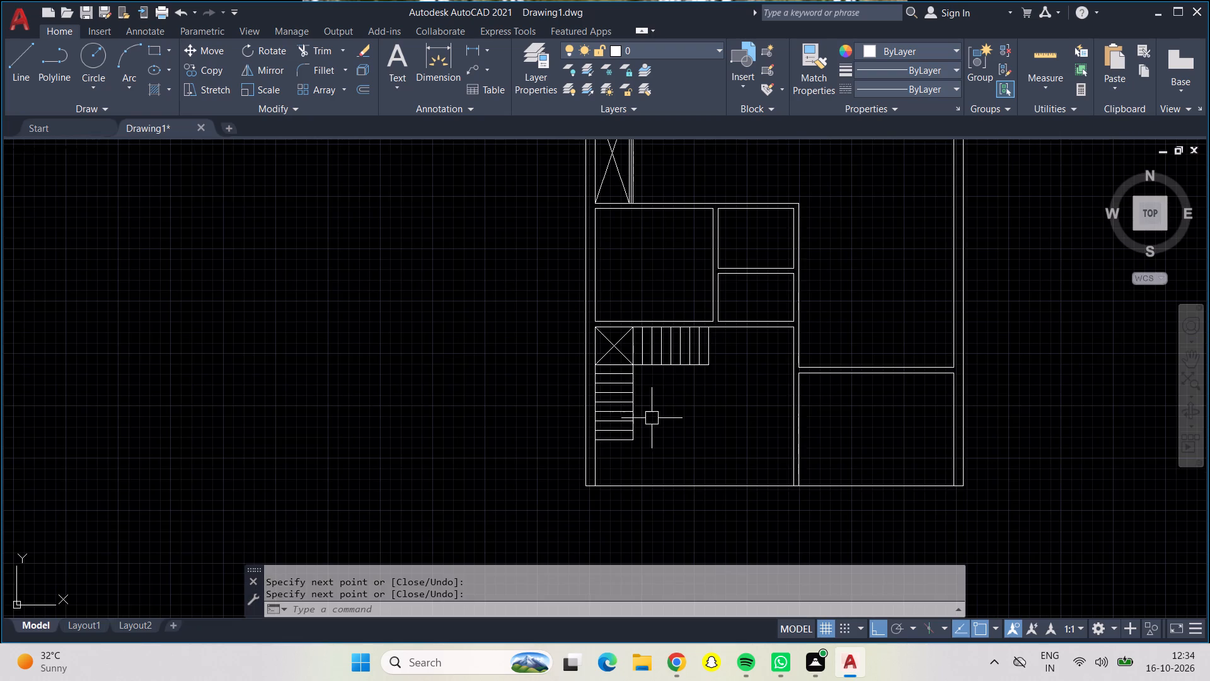
middle_click_drag(651, 419, 536, 404)
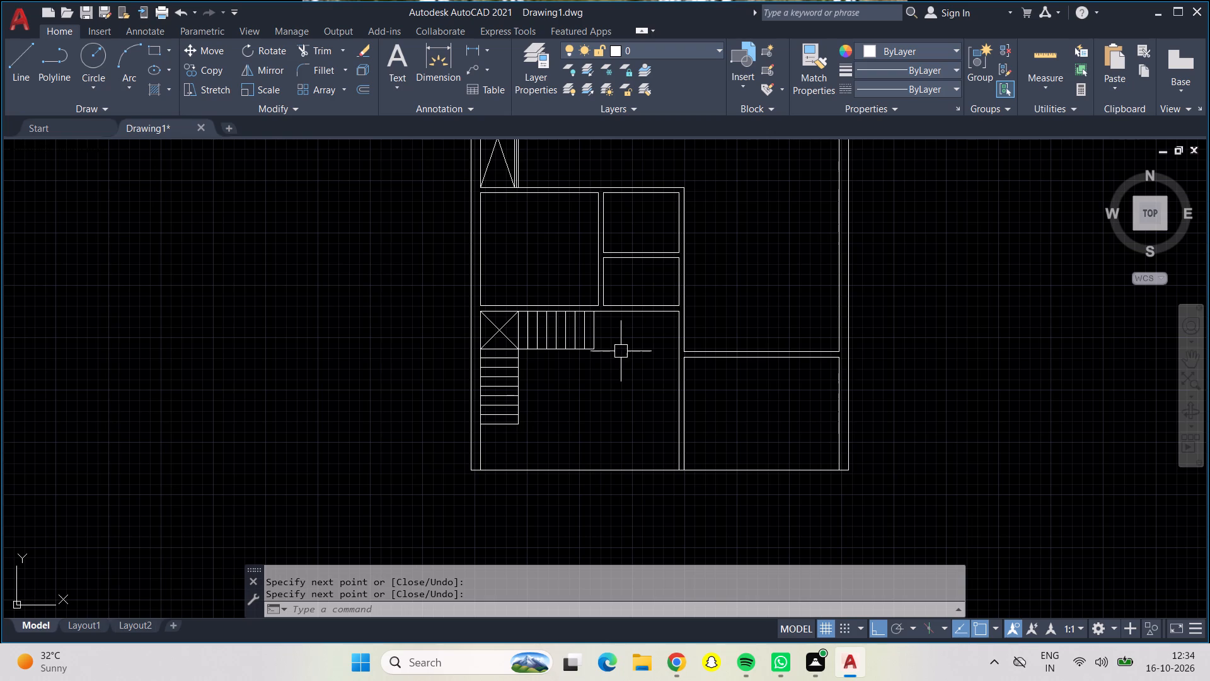
Offset the plan's bottom line upward and the stair room's left inner wall line into the room by 3' each.
scroll(621, 350, "up", 2)
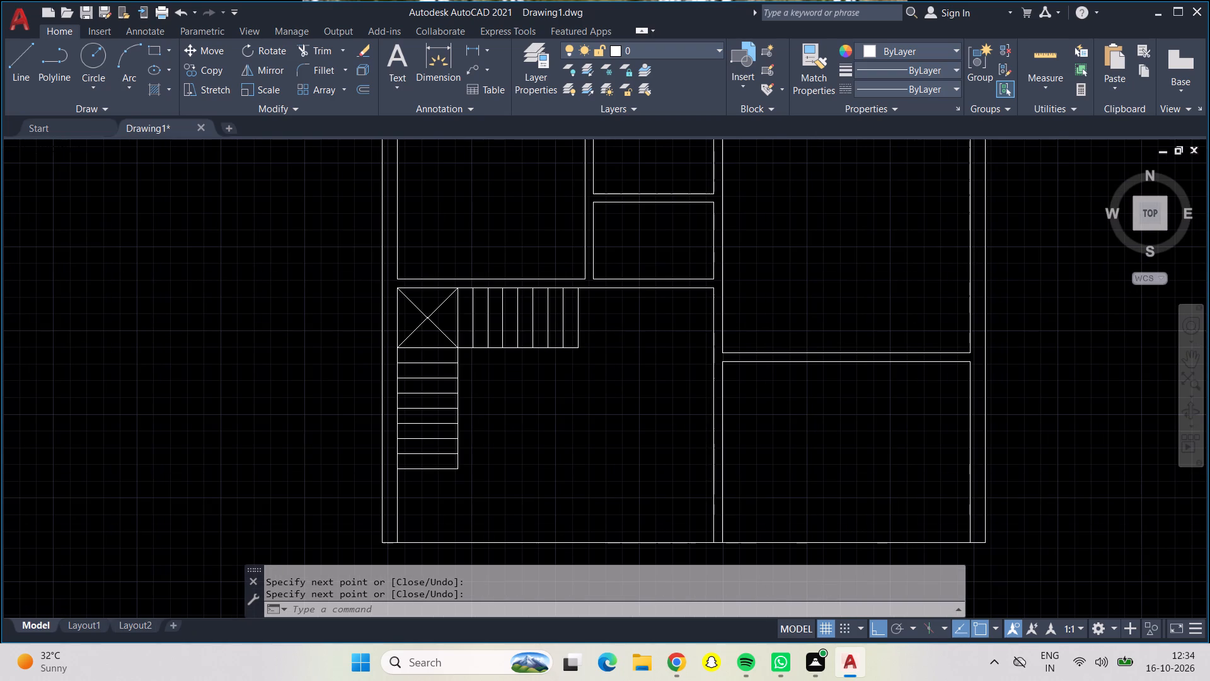
middle_click_drag(635, 317, 638, 451)
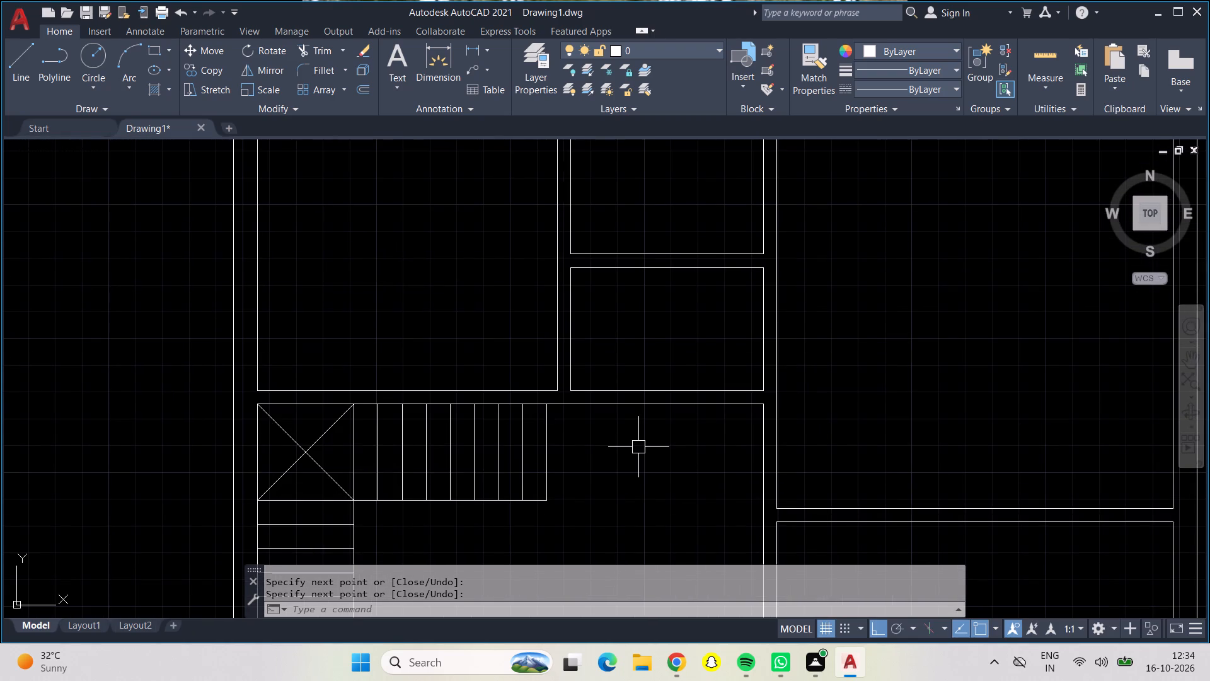
scroll(575, 453, "down", 1)
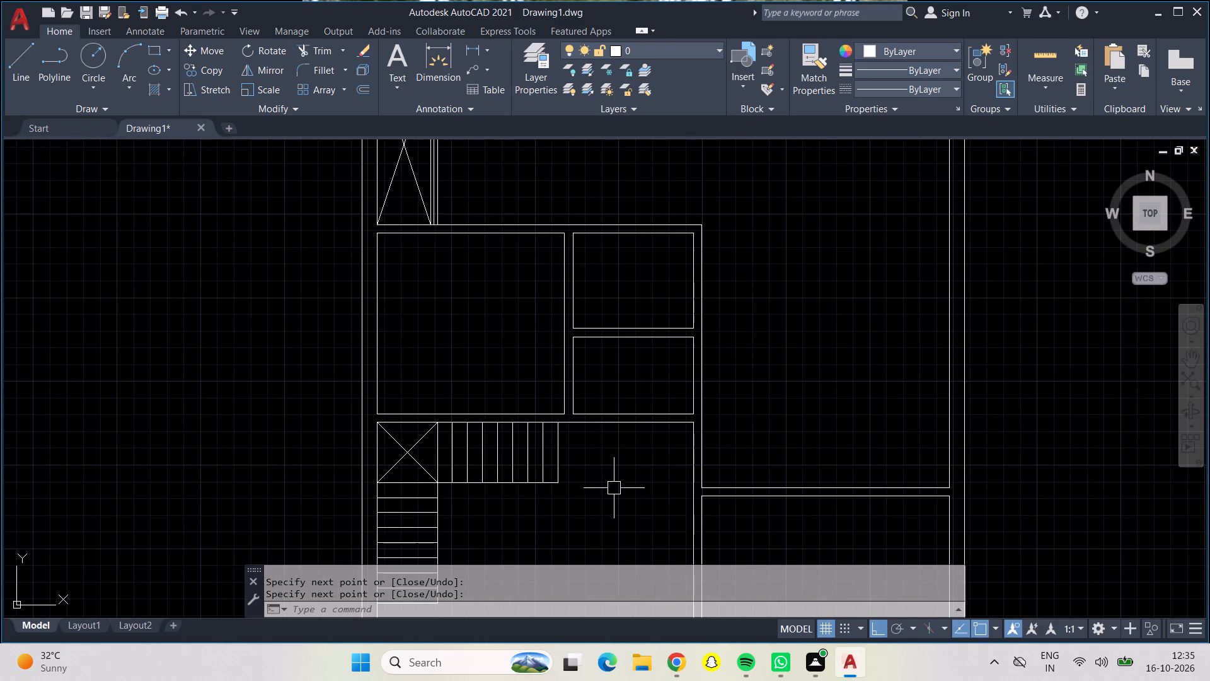
middle_click_drag(628, 505, 664, 339)
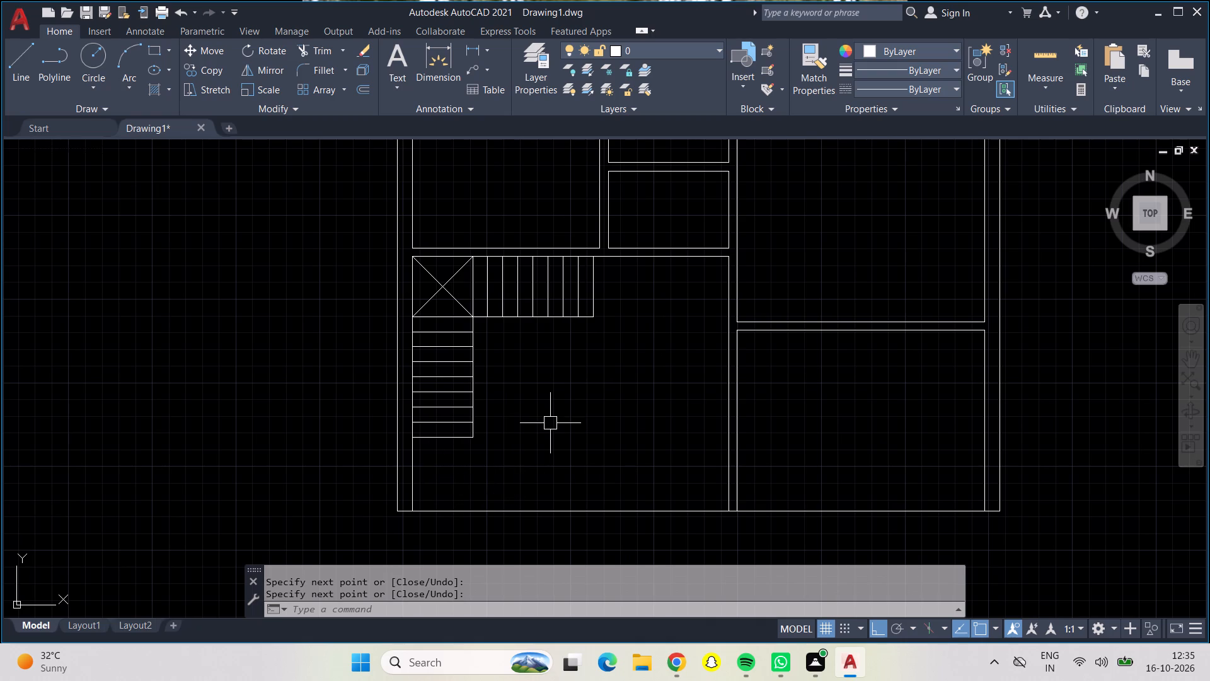
middle_click_drag(550, 423, 542, 316)
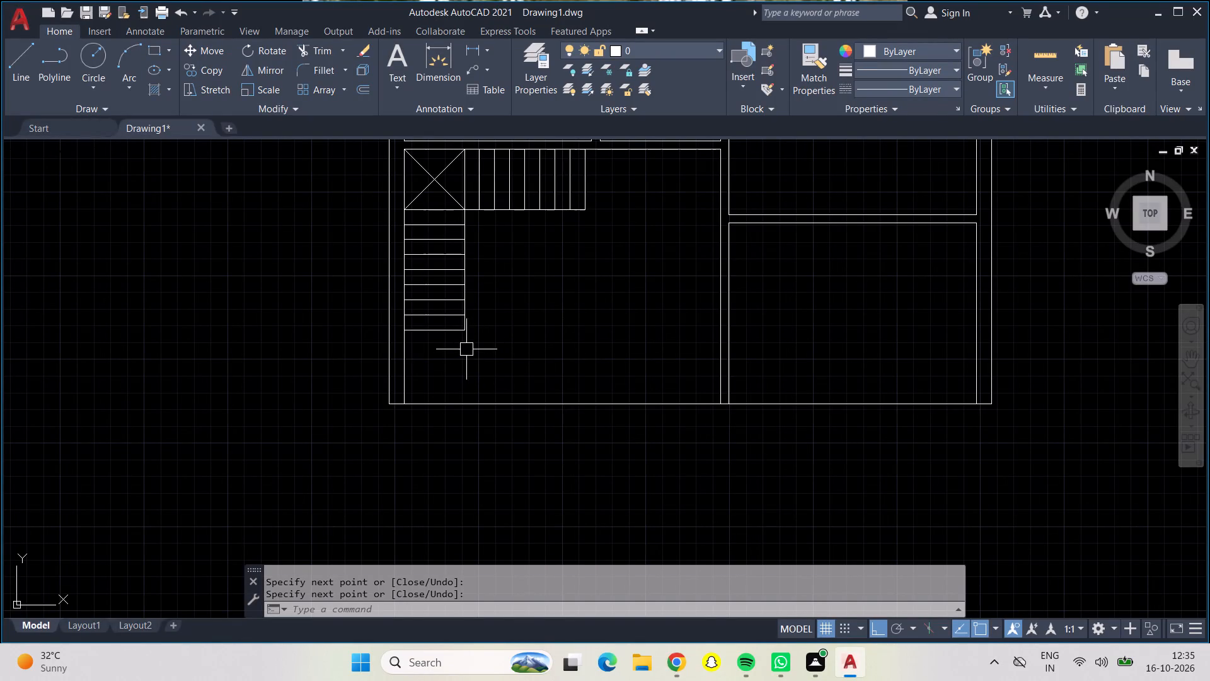
key("Escape")
key("o")
key("Return")
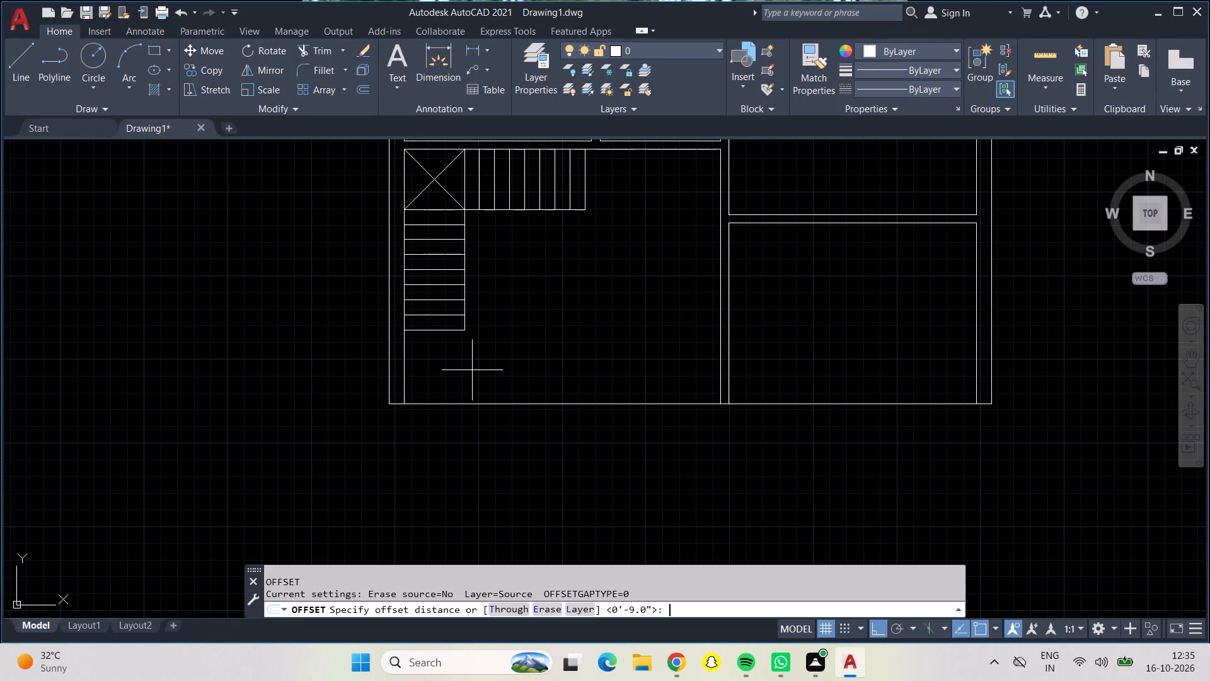
key("3")
key("apostrophe")
key("Return")
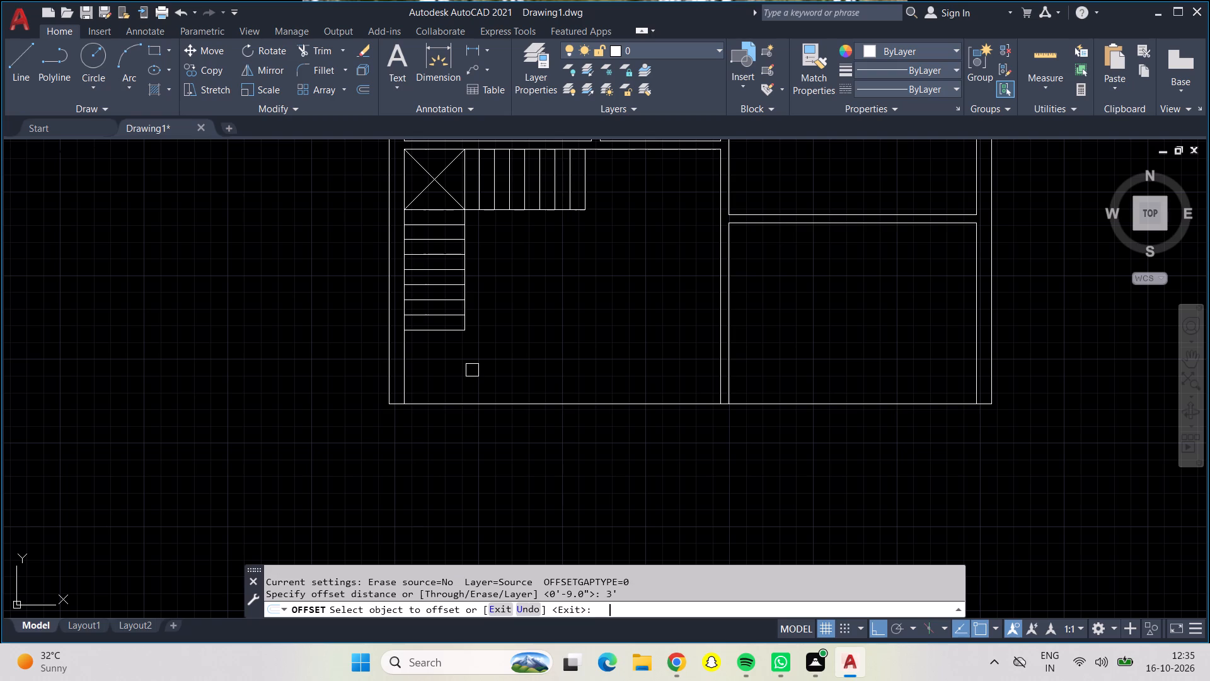
left_click(454, 402)
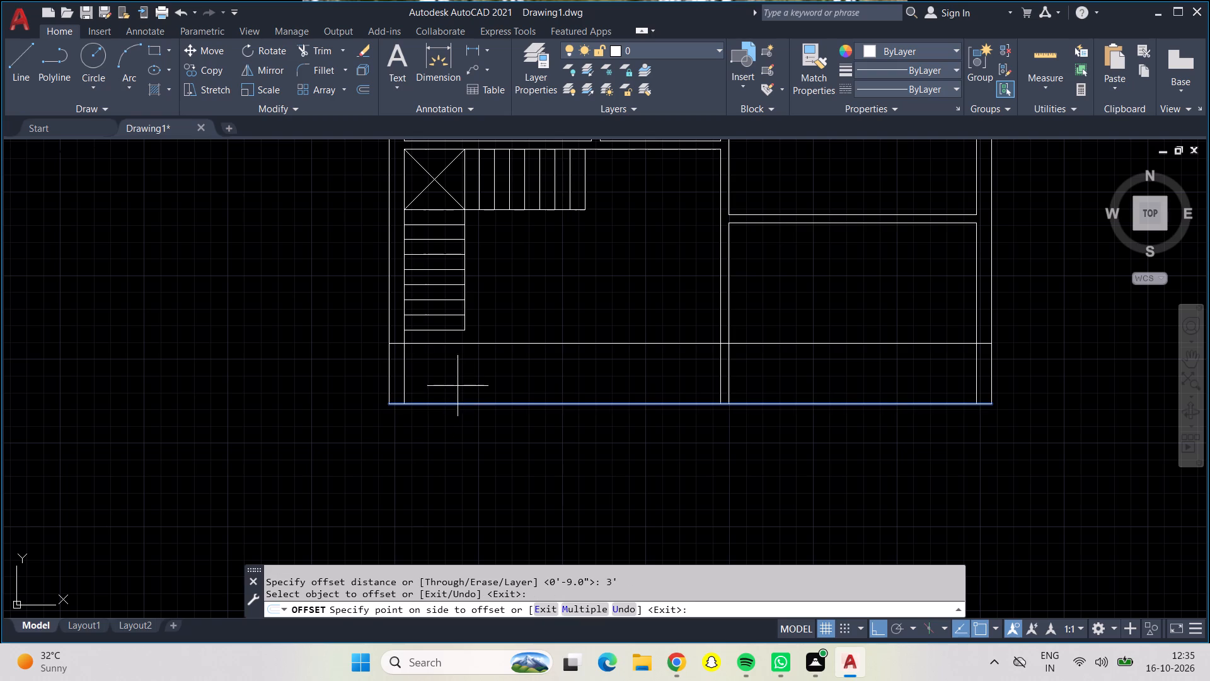
left_click(462, 353)
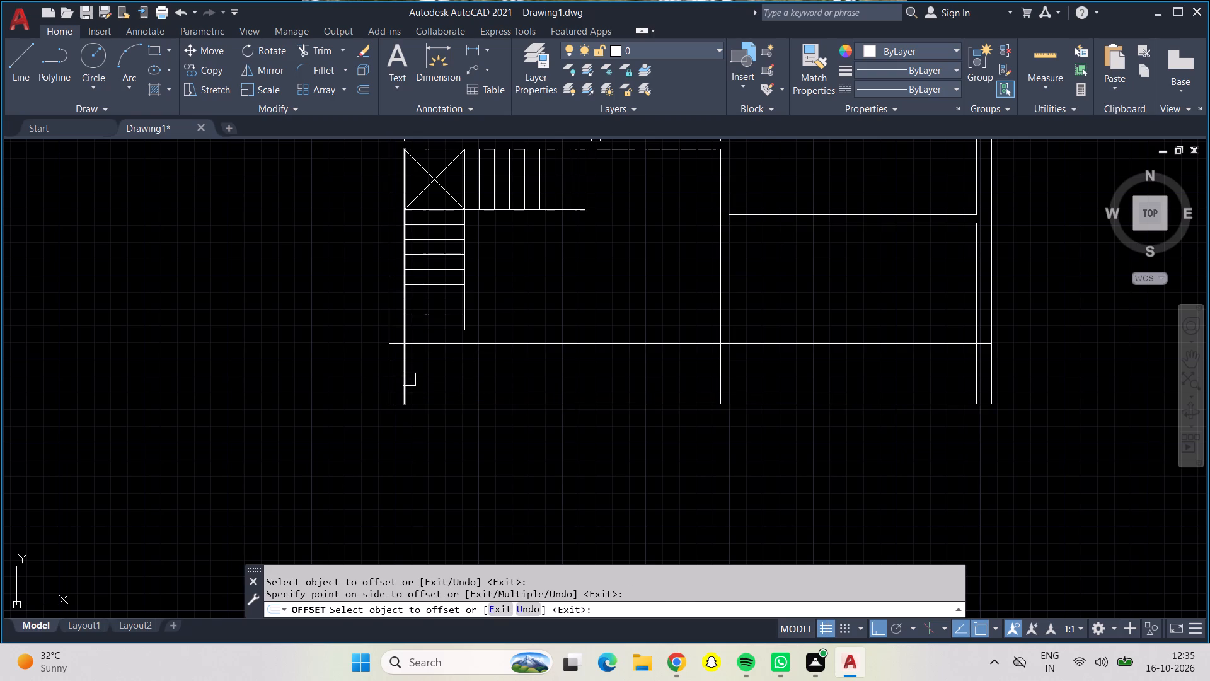
left_click(400, 369)
left_click(515, 384)
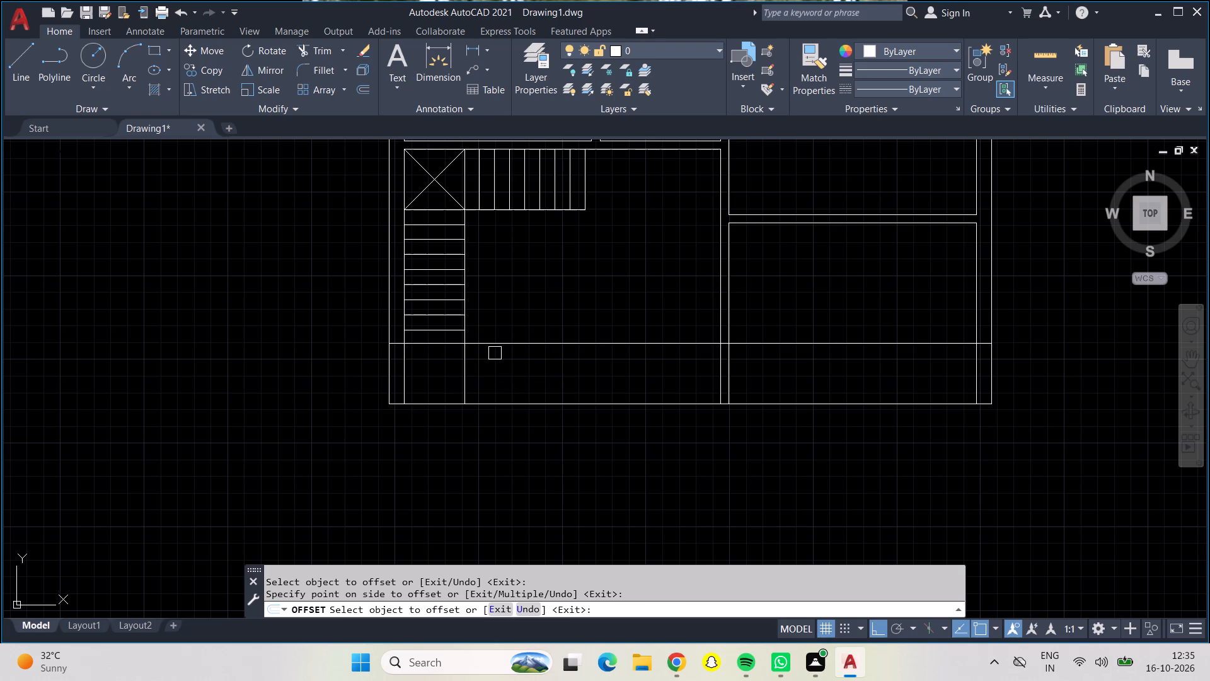
key("Escape")
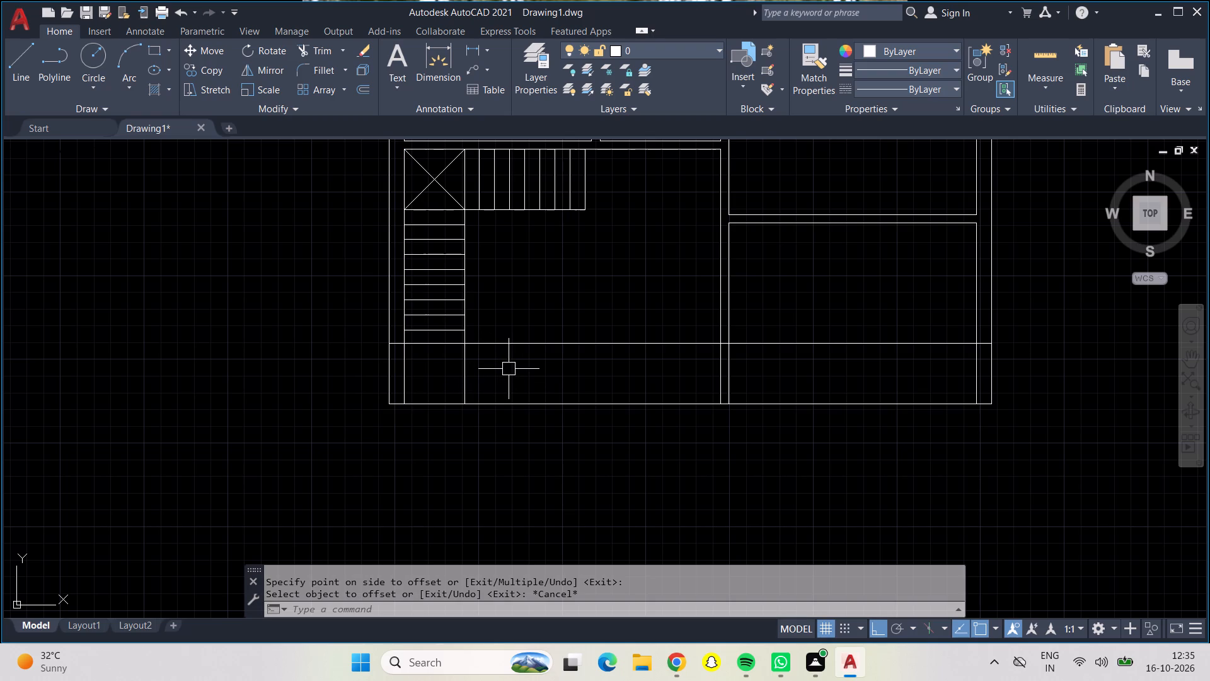
key("Escape")
Offset the new vertical 3' line rightward five times in succession at 9" spacing to make the lower flight's treads.
key("o")
key("Return")
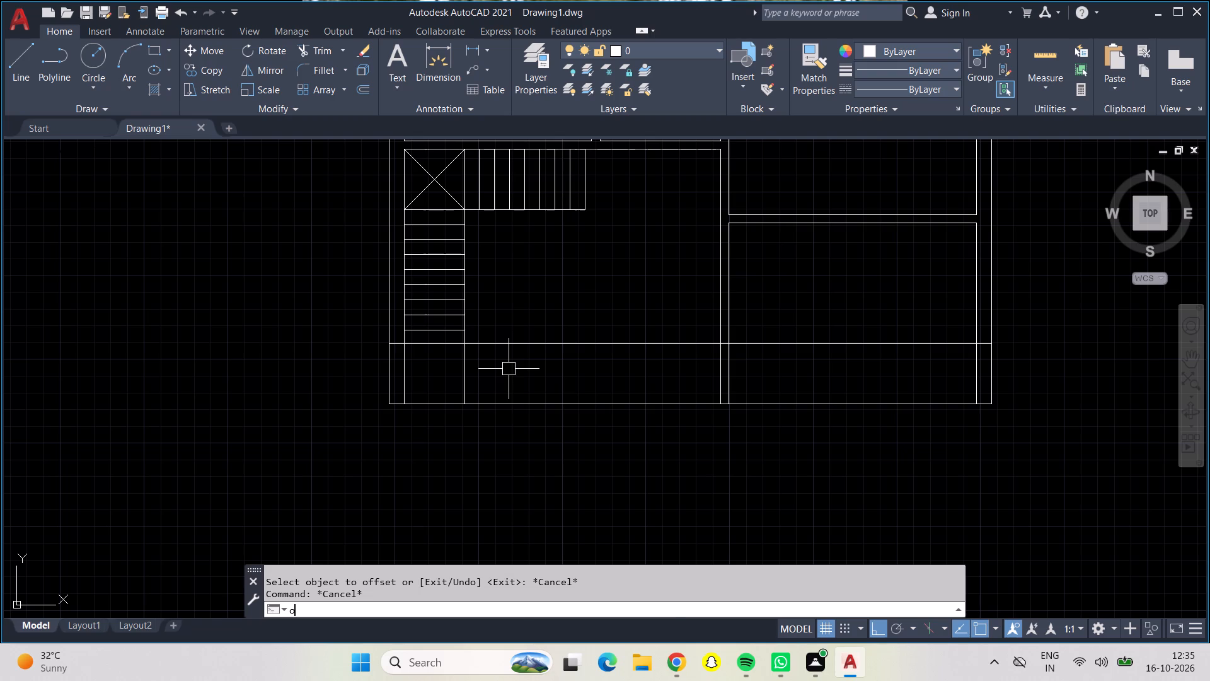
type("9\"")
key("Return")
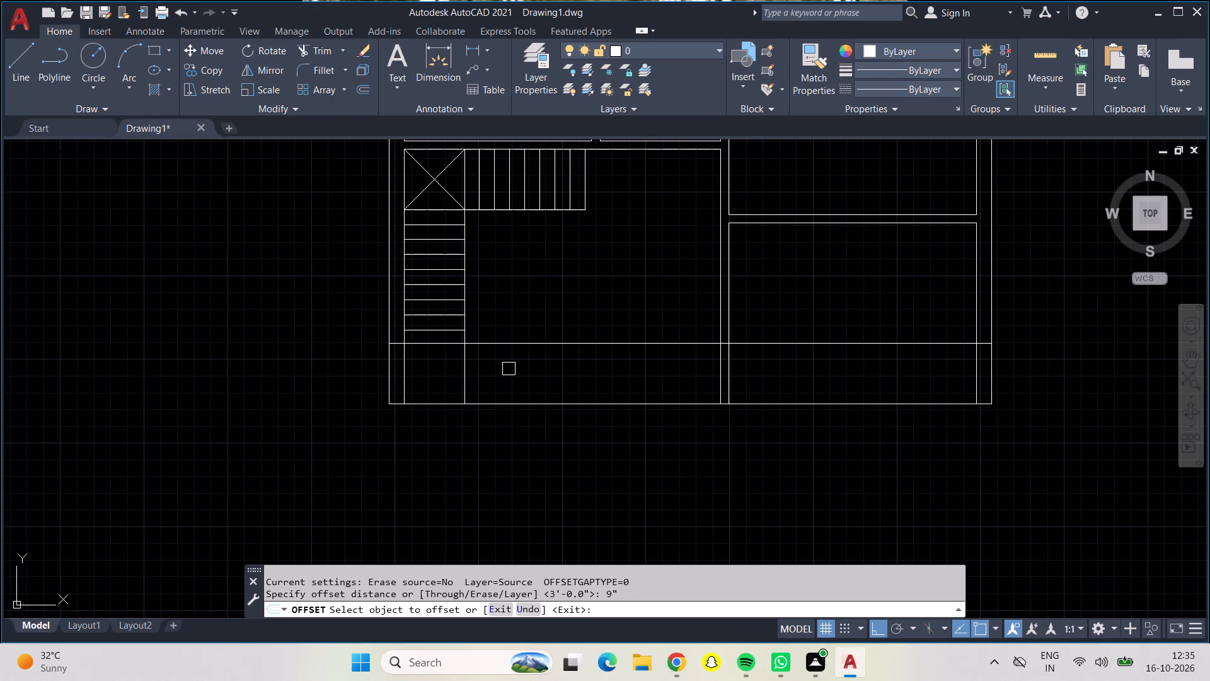
left_click(461, 373)
left_click(512, 388)
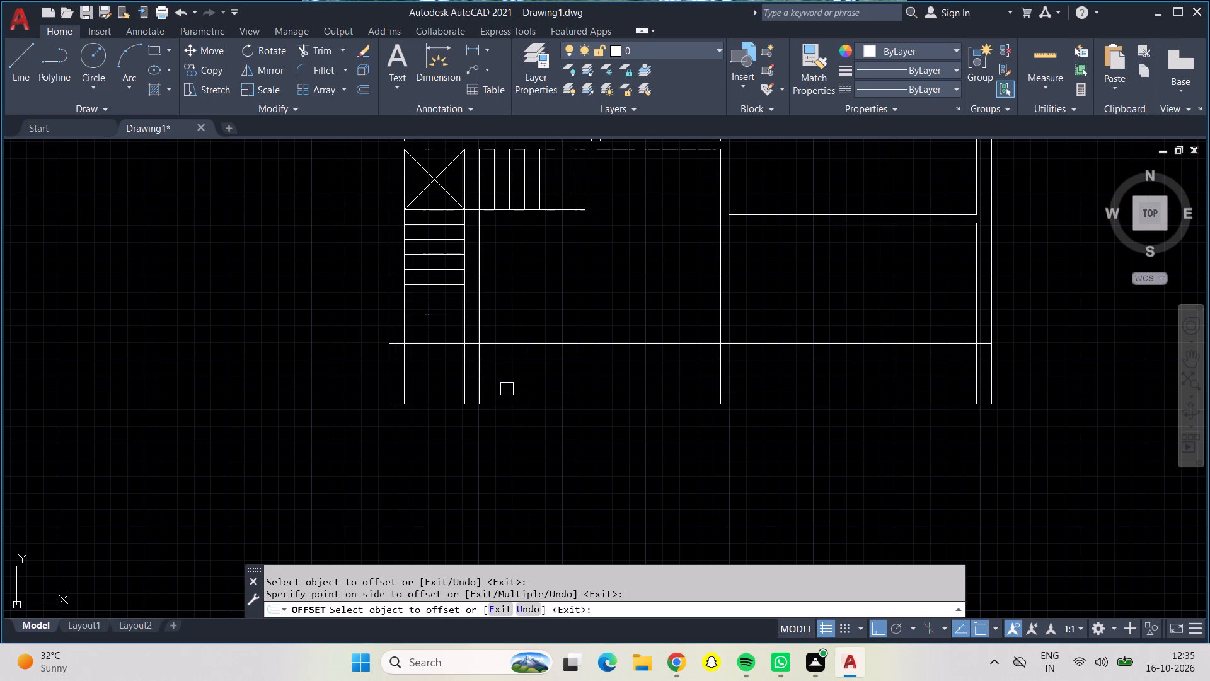
left_click_drag(481, 379, 509, 373)
left_click(527, 371)
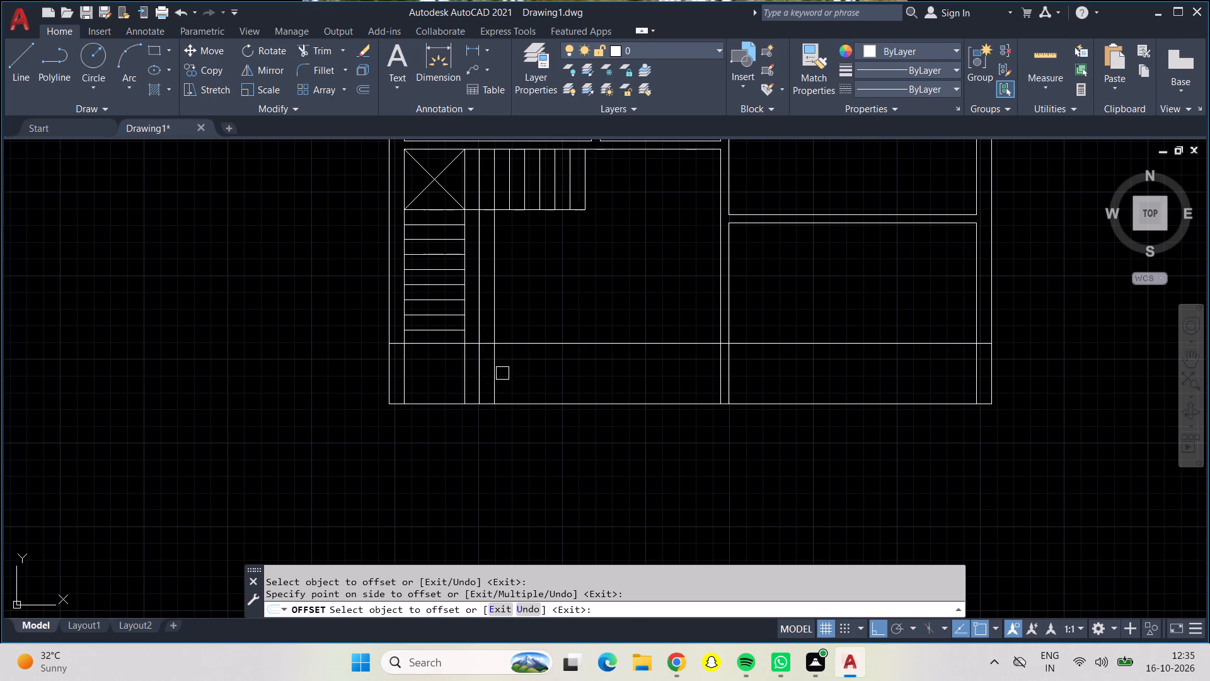
left_click(495, 373)
left_click(524, 381)
left_click(513, 381)
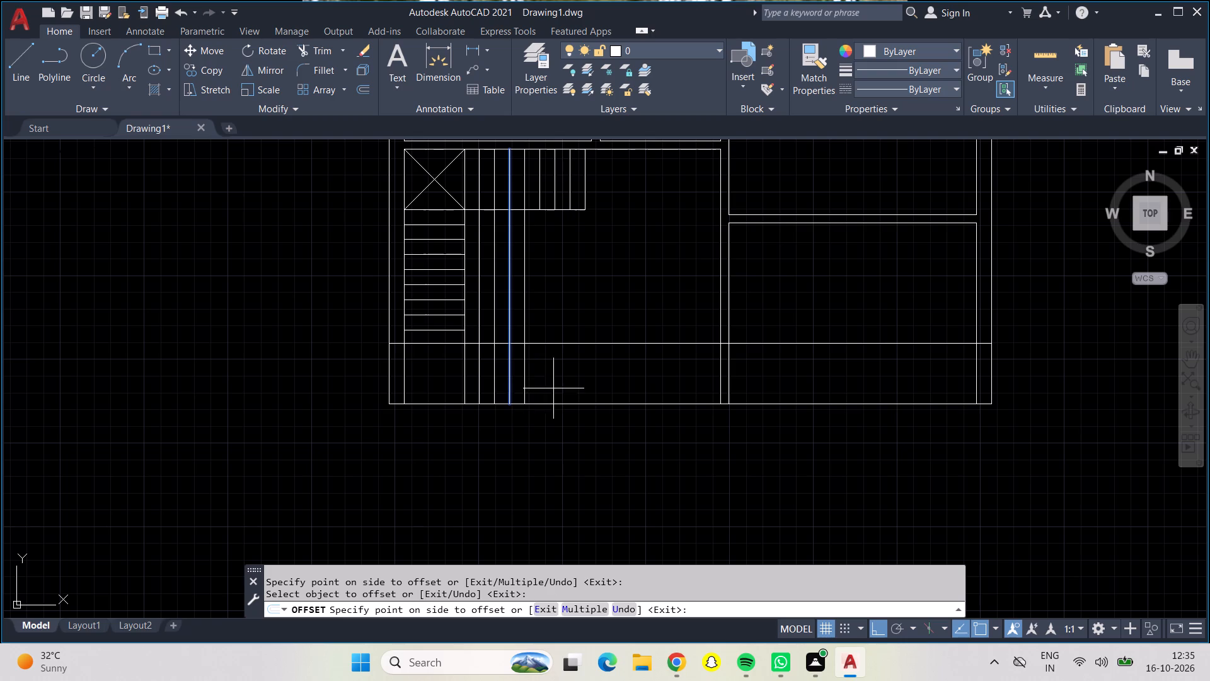
left_click(555, 388)
left_click(528, 380)
left_click(567, 388)
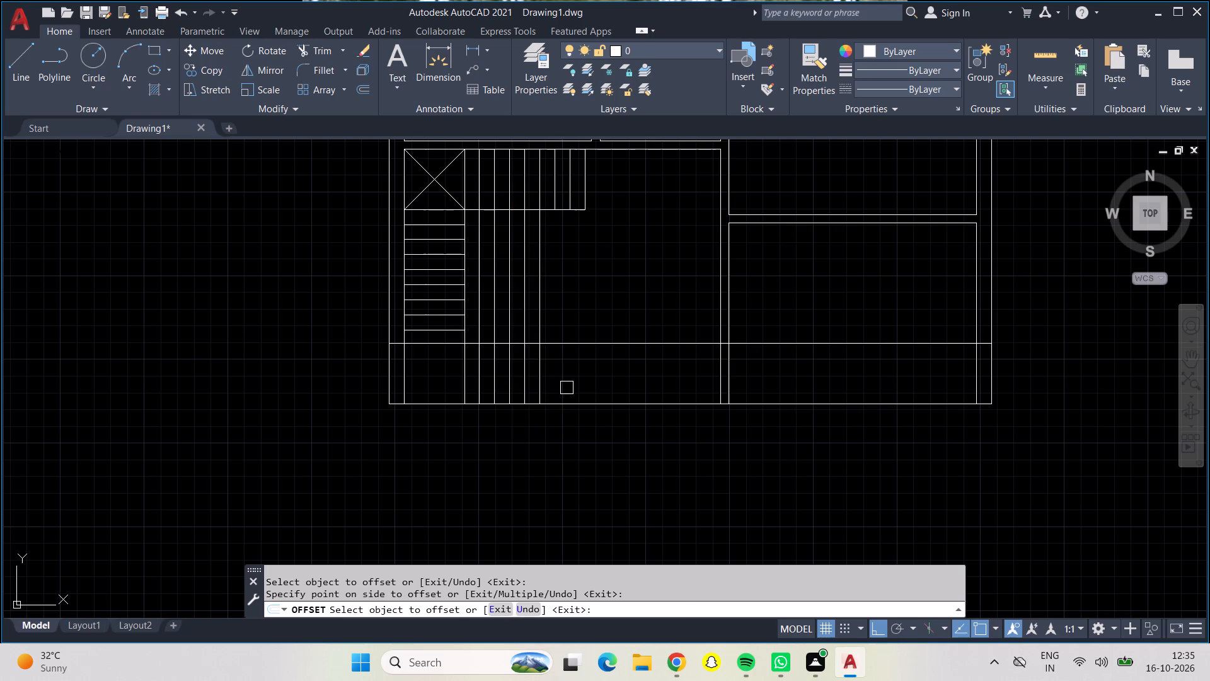
key("Return")
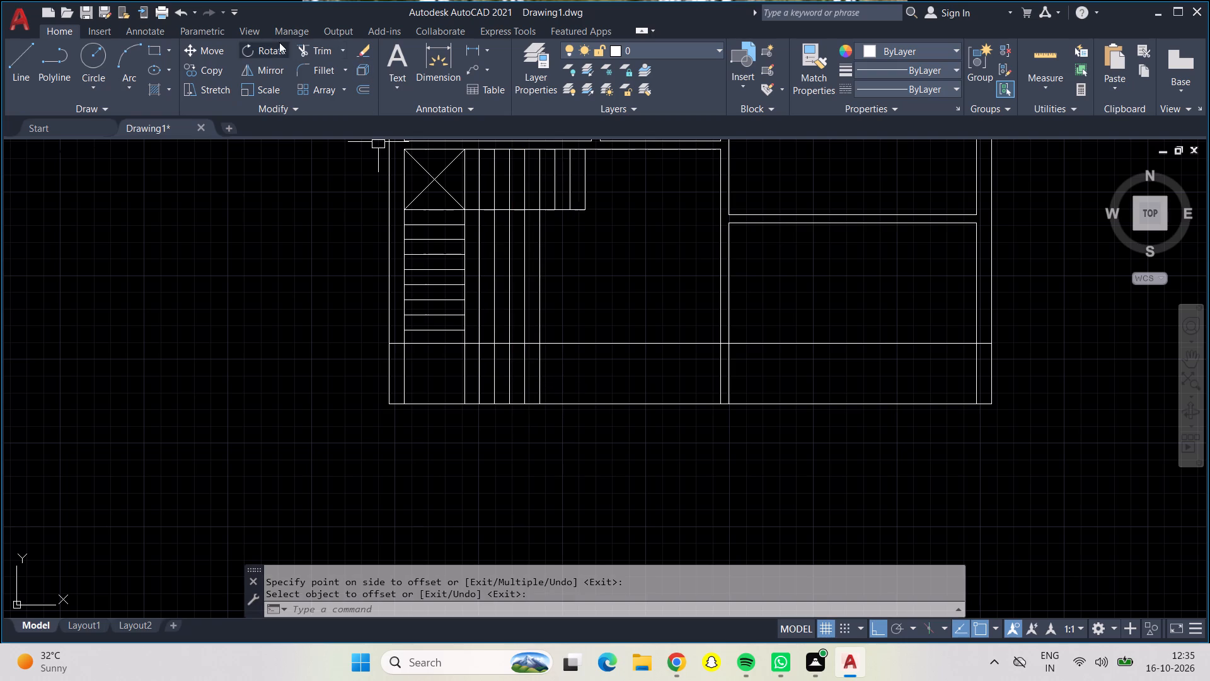
Trim the new vertical tread lines above the lower horizontal 3' line, plus that line's stub inside the left outer wall.
left_click(296, 50)
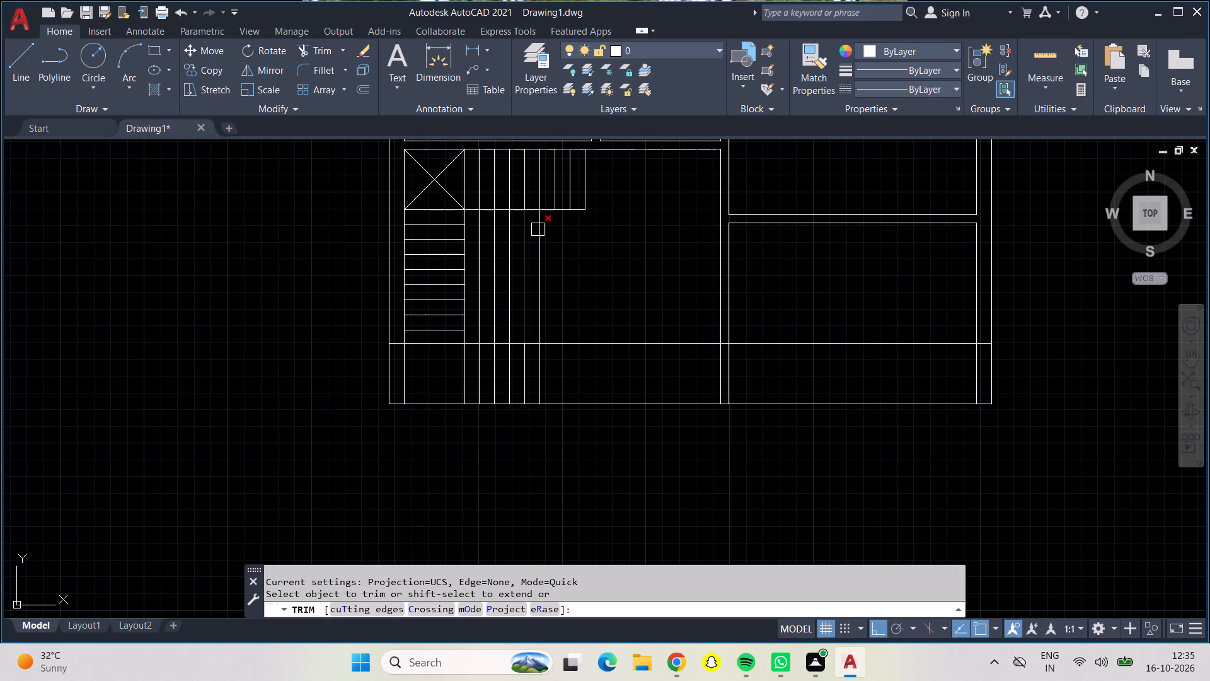
left_click(558, 221)
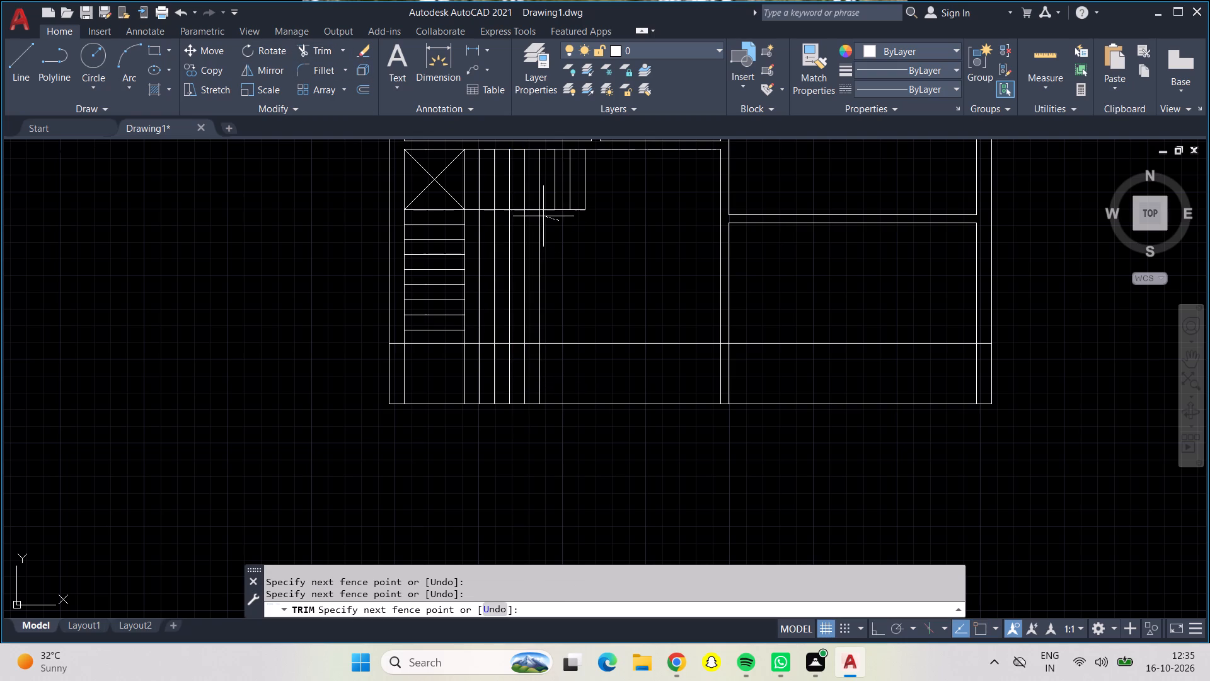
left_click(478, 228)
scroll(406, 352, "up", 1)
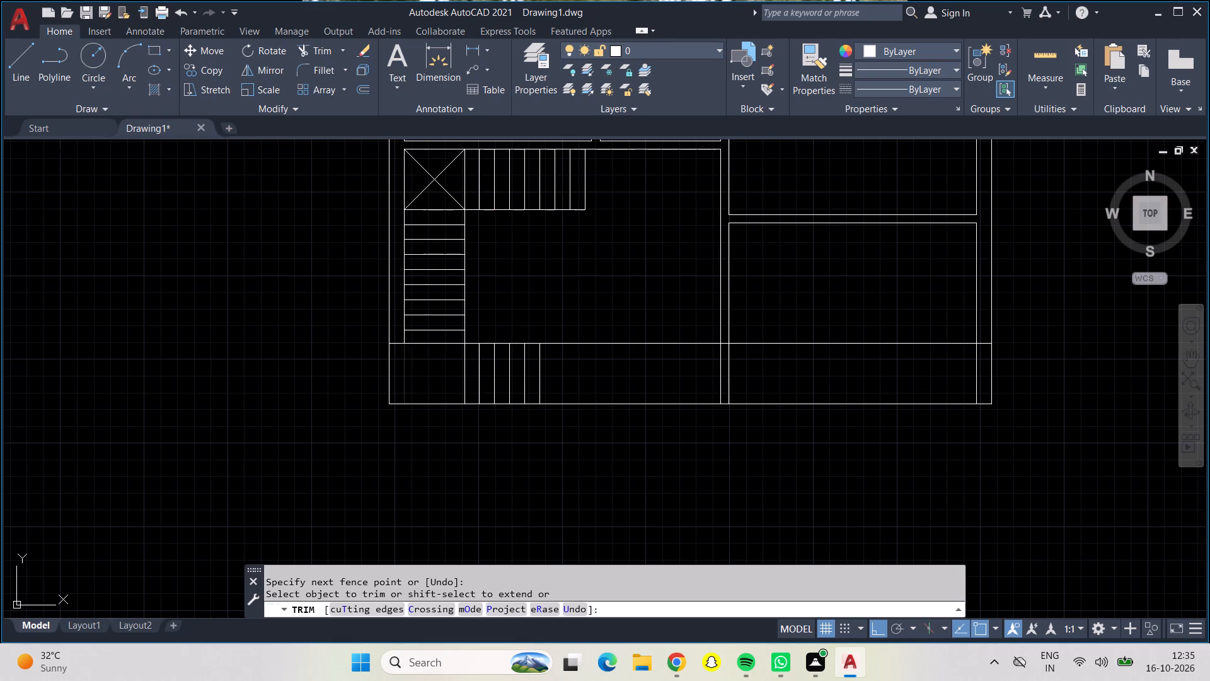
left_click(391, 344)
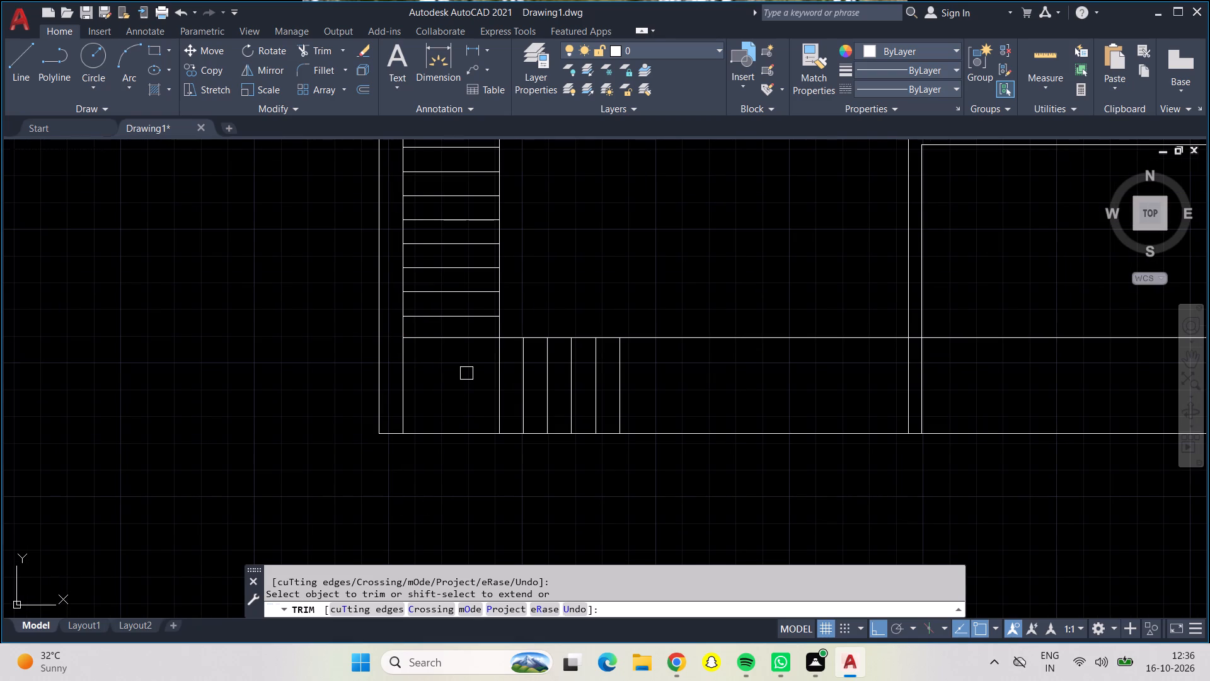
scroll(466, 373, "down", 1)
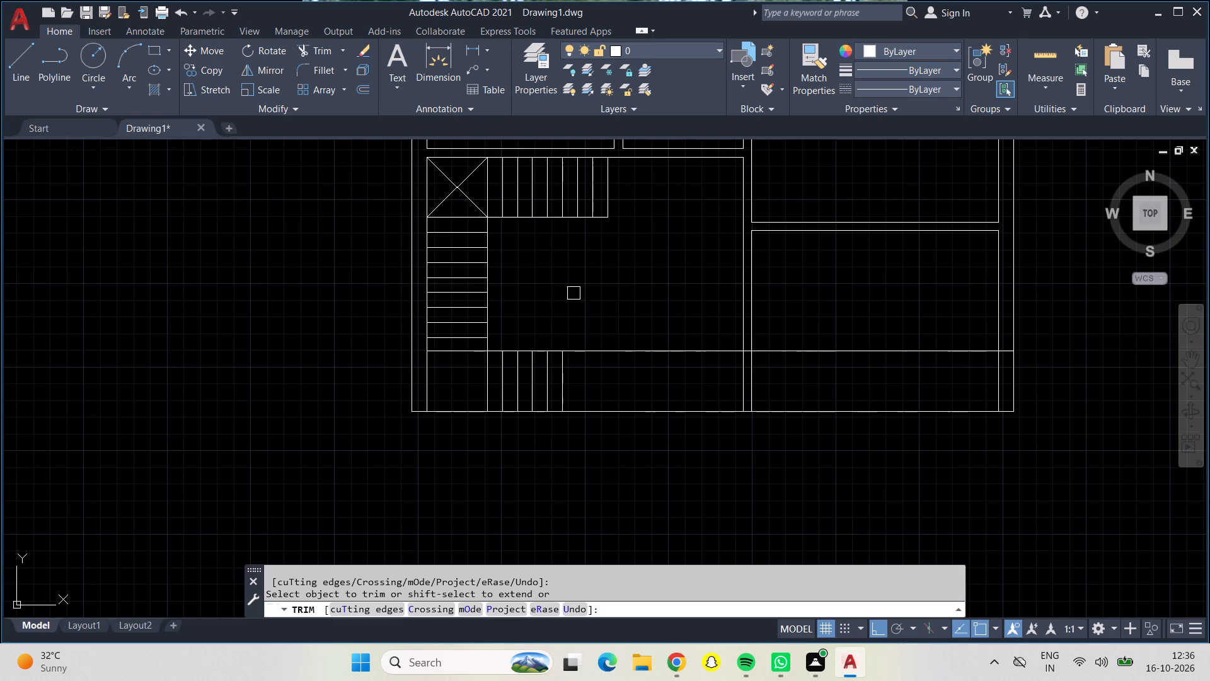
middle_click_drag(573, 293, 573, 315)
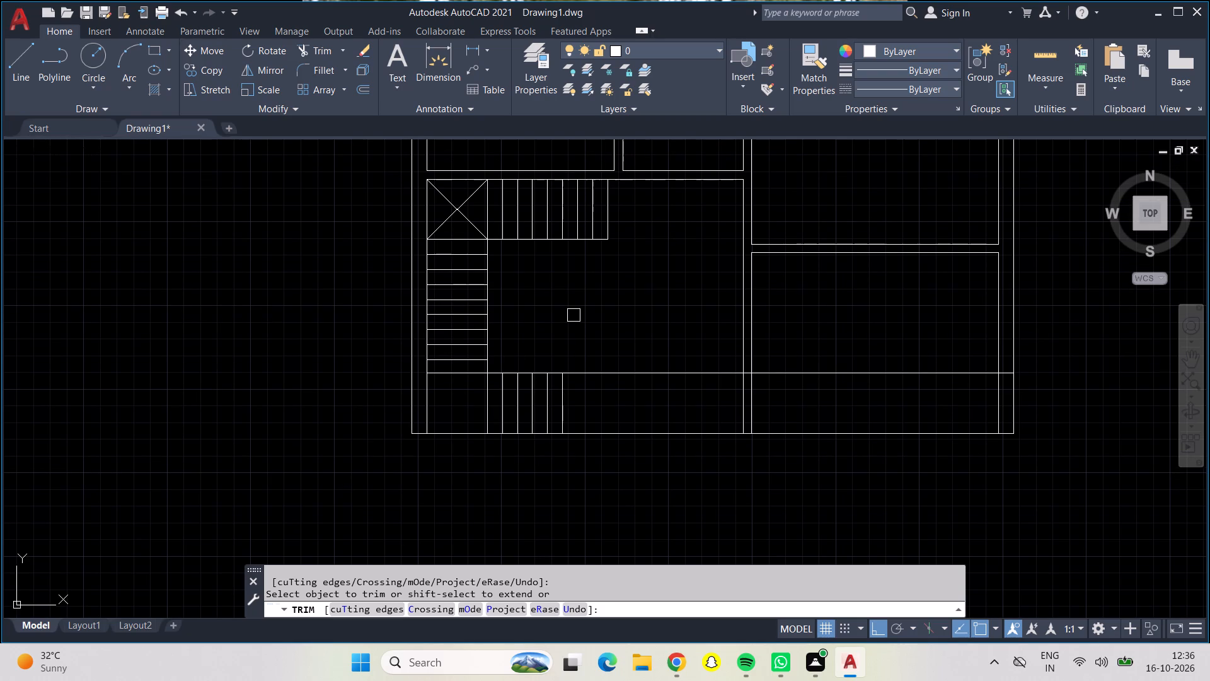
key("Return")
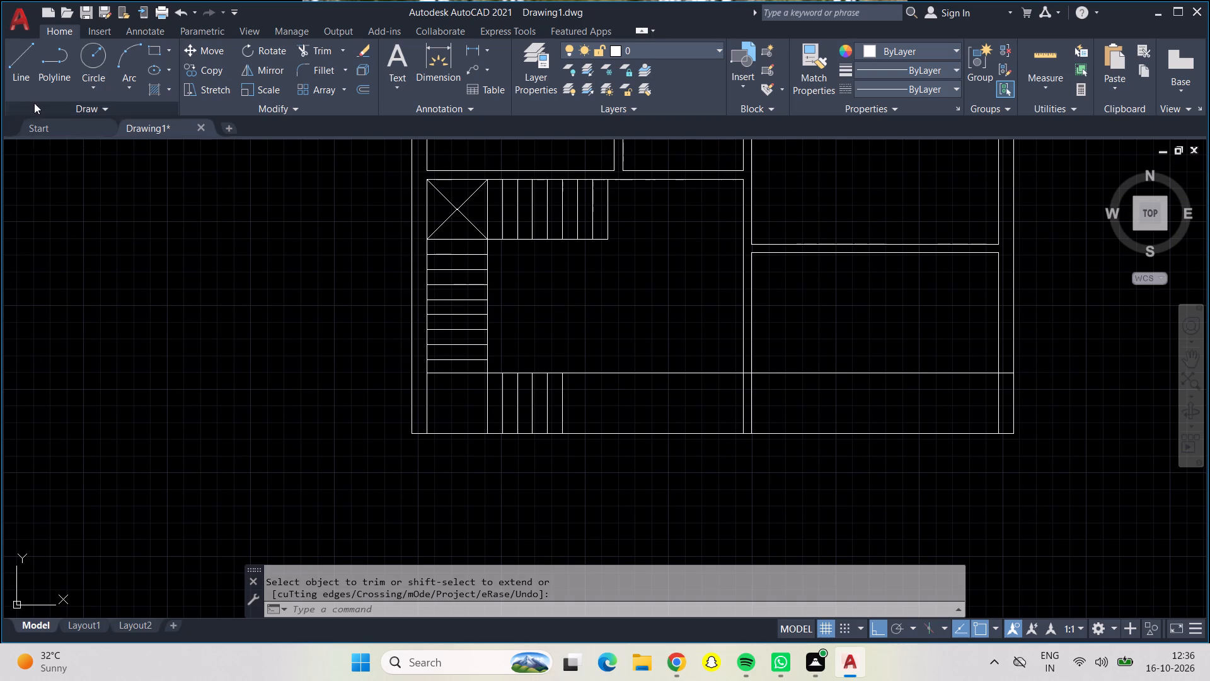
Draw two crossing diagonal lines between opposite corners of the square landing at the room's bottom-left corner.
left_click(26, 71)
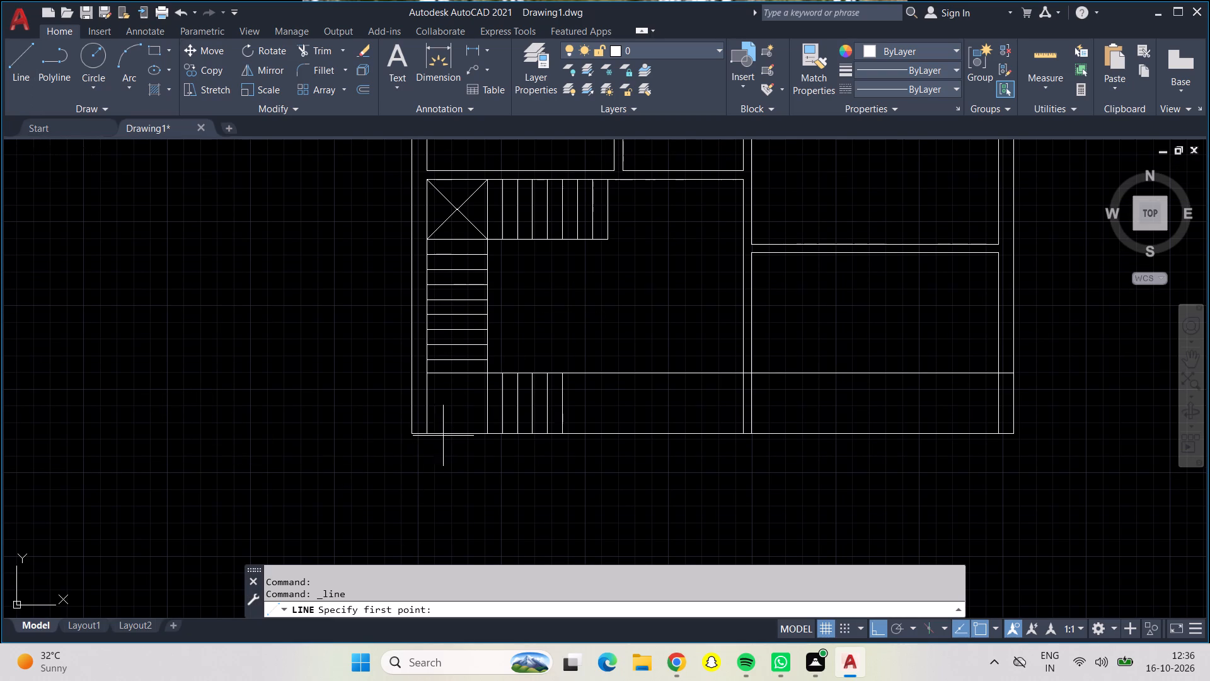
left_click(429, 434)
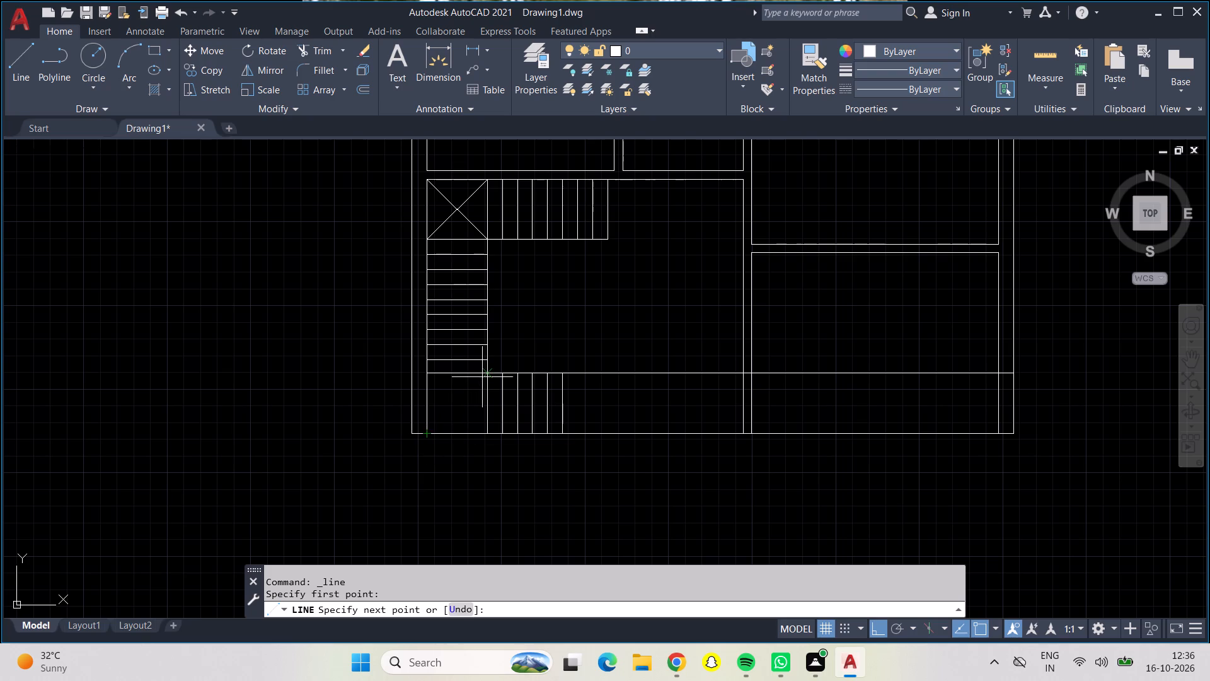
left_click(485, 376)
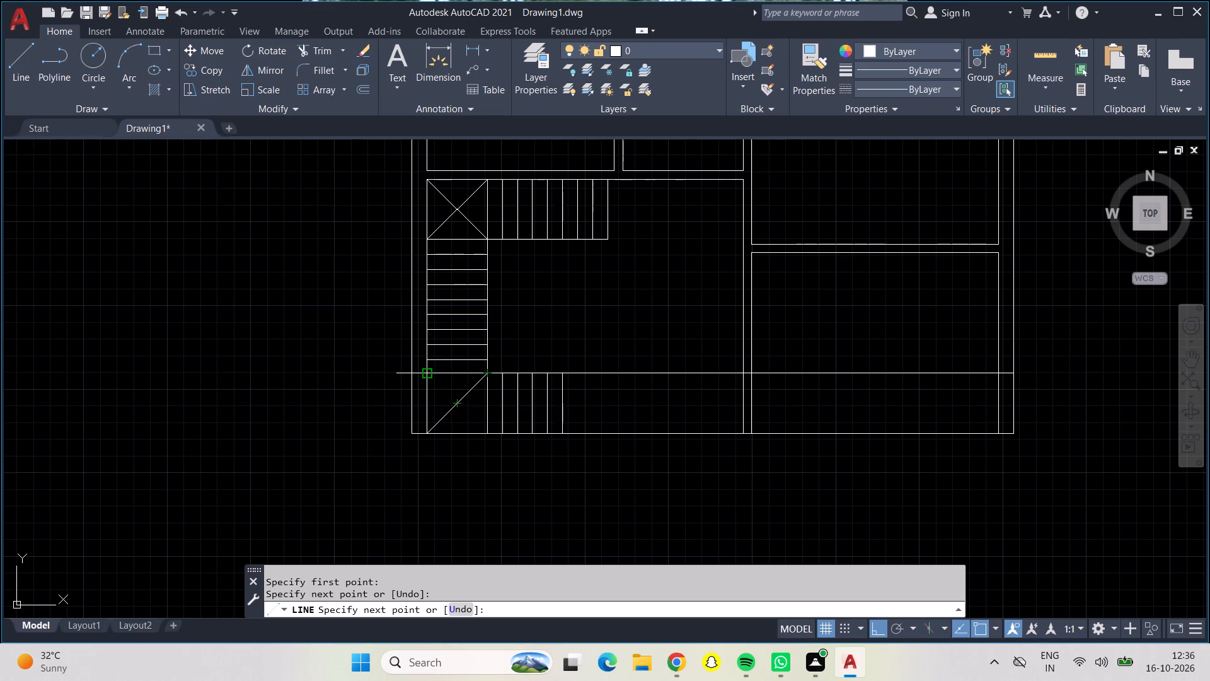
left_click(423, 373)
left_click(485, 431)
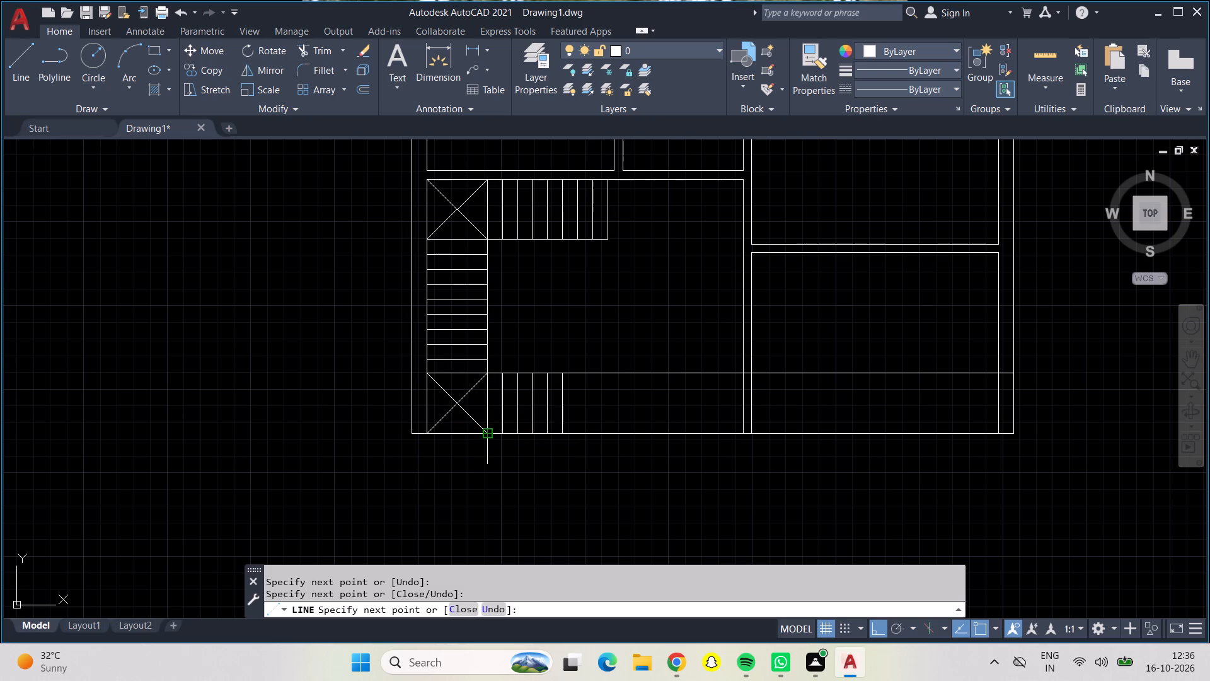
key("Return")
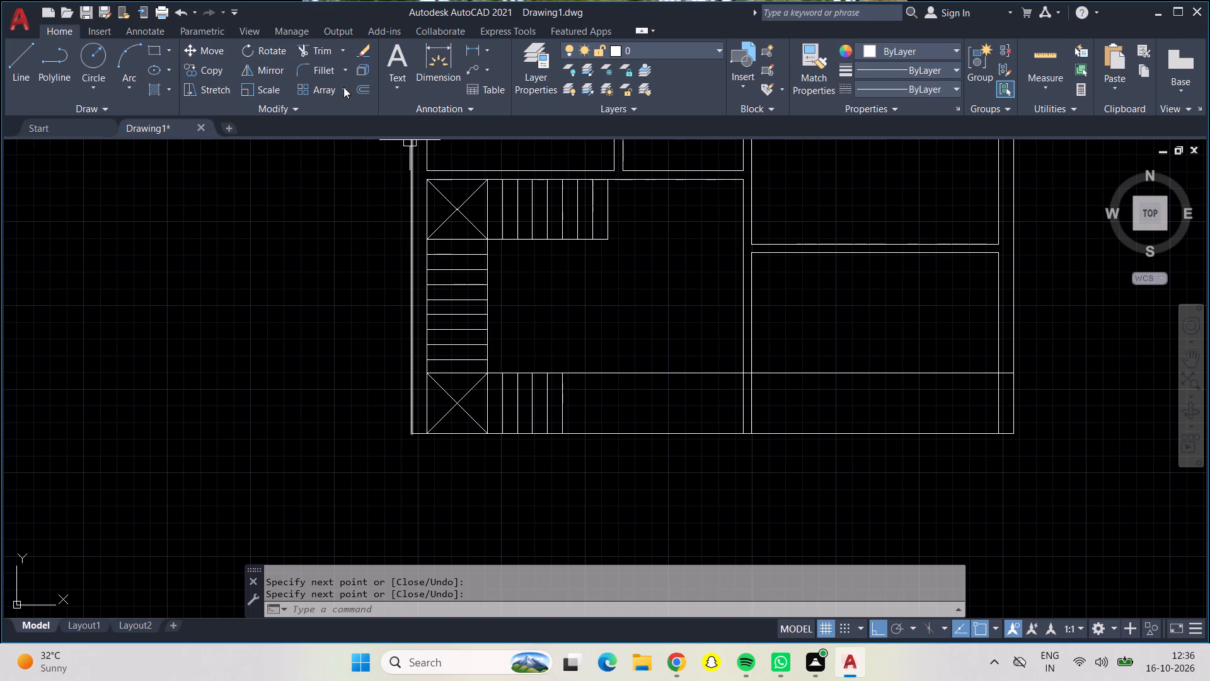
Trim the lower 3' line beyond the lower flight's last tread, and remove the upper flight's end tread with its leftover edge.
left_click(333, 54)
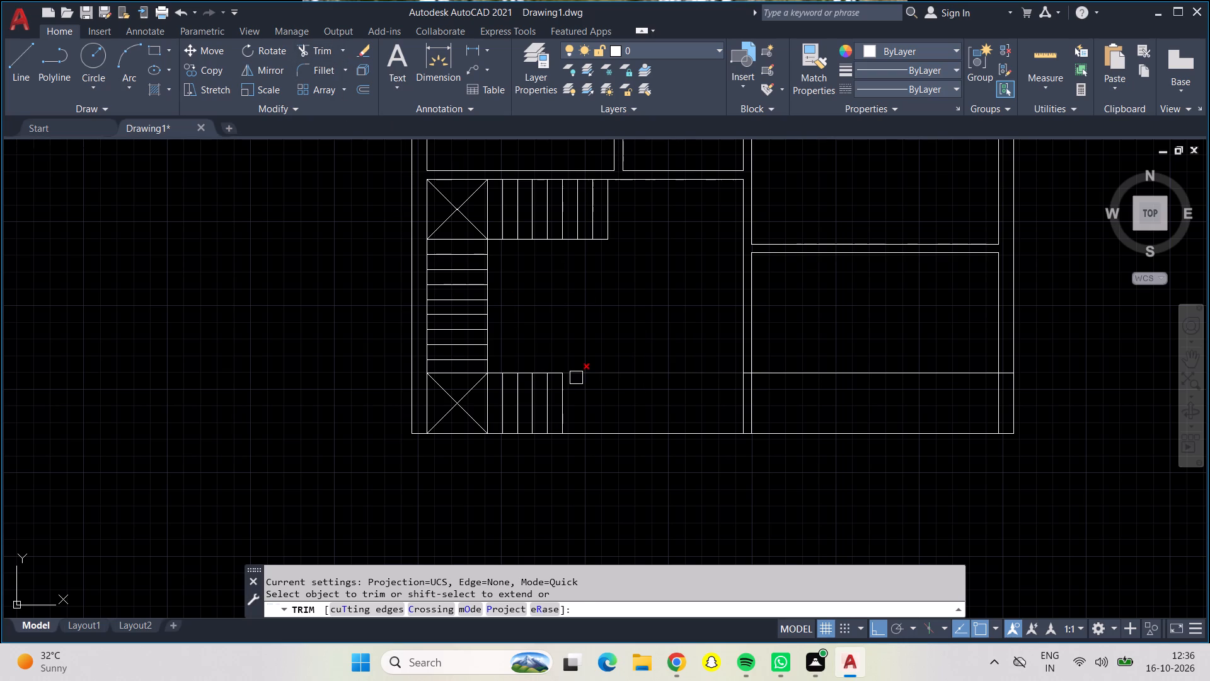
left_click(580, 373)
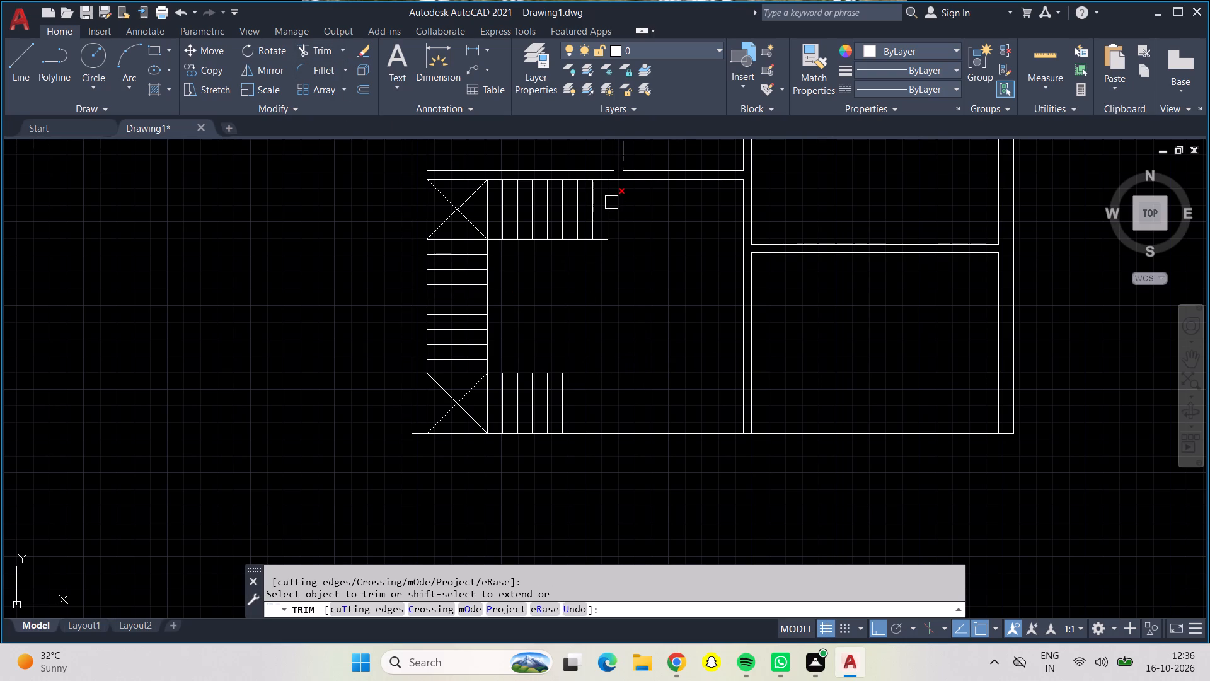
left_click(611, 202)
left_click(602, 242)
Trim the remaining pieces of the lower 3' line across the bottom-right room, the partition and the right outer wall.
middle_click_drag(583, 327, 522, 303)
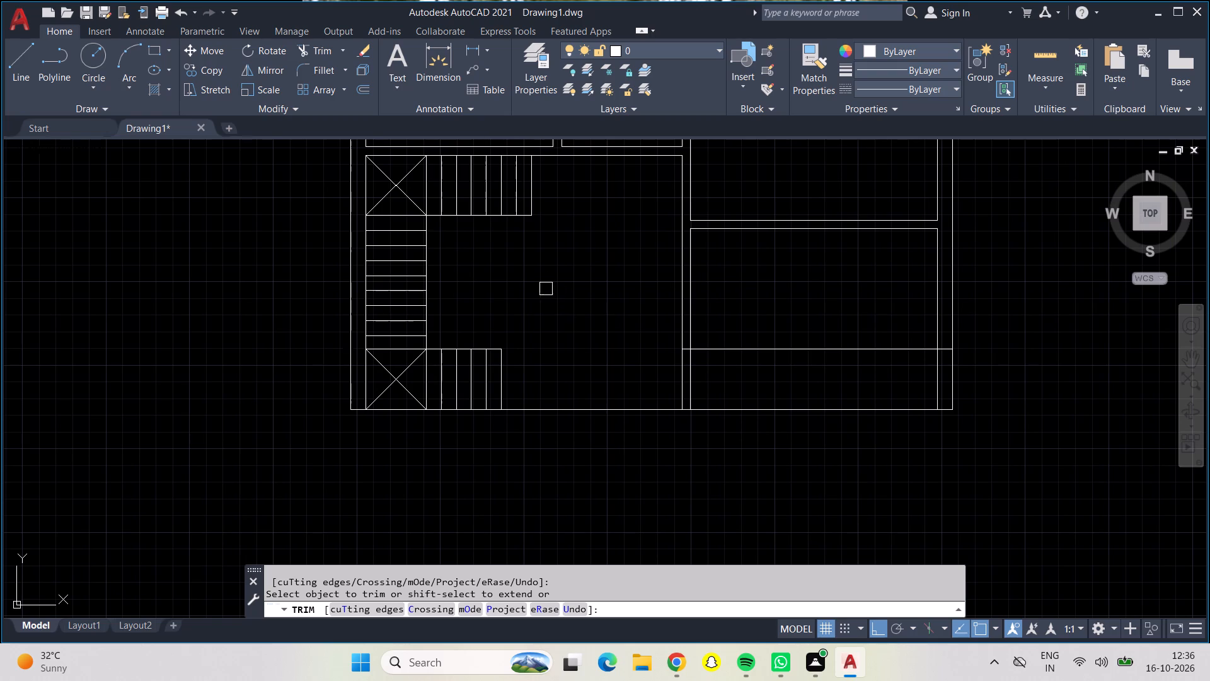
middle_click_drag(623, 297, 609, 306)
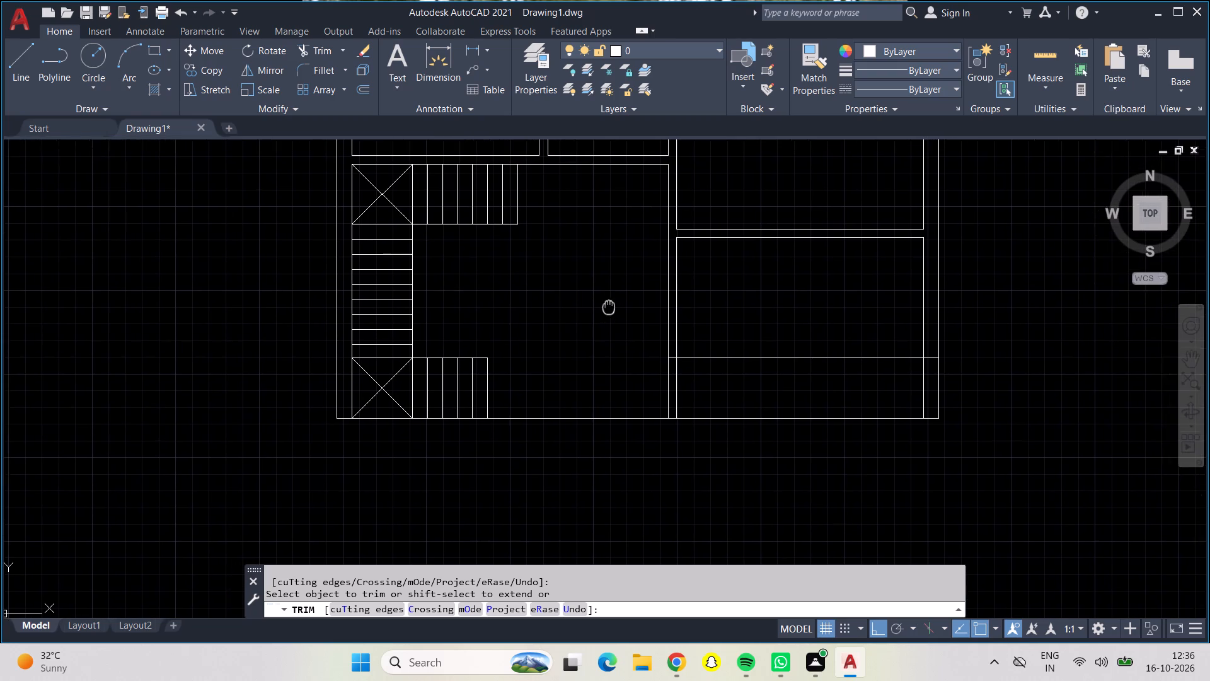
middle_click_drag(609, 306, 579, 361)
left_click(705, 409)
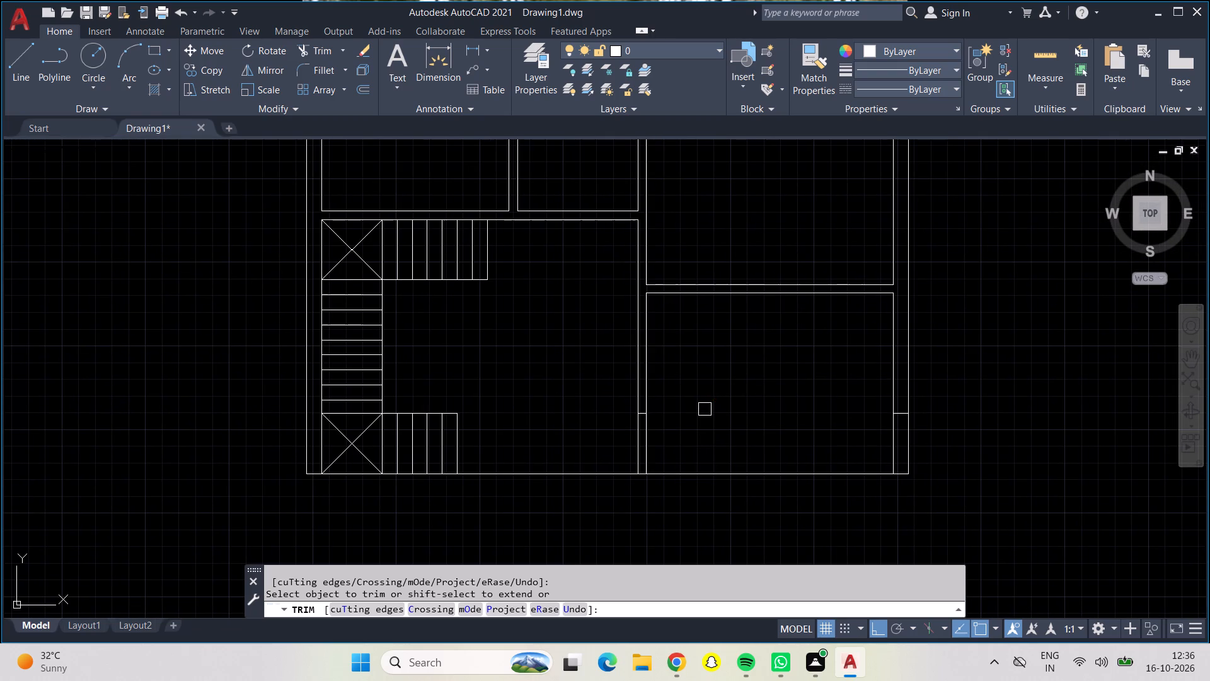
scroll(896, 414, "up", 2)
left_click(902, 419)
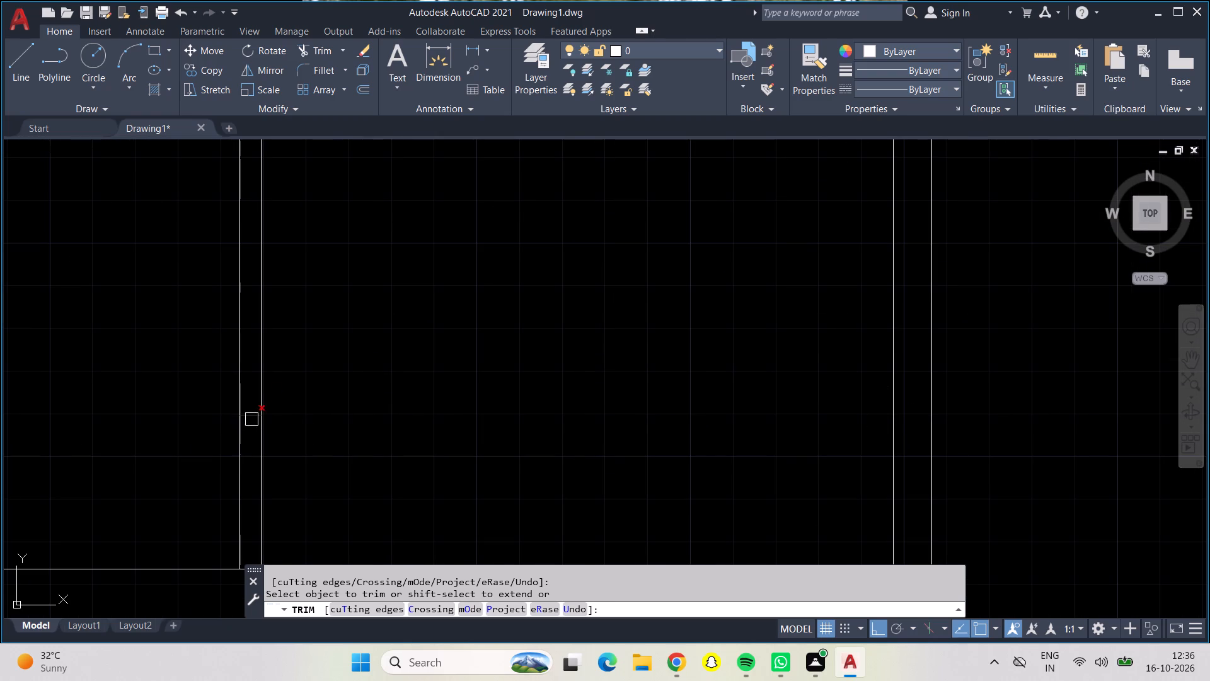
left_click(251, 419)
scroll(372, 455, "down", 2)
middle_click_drag(378, 459, 378, 458)
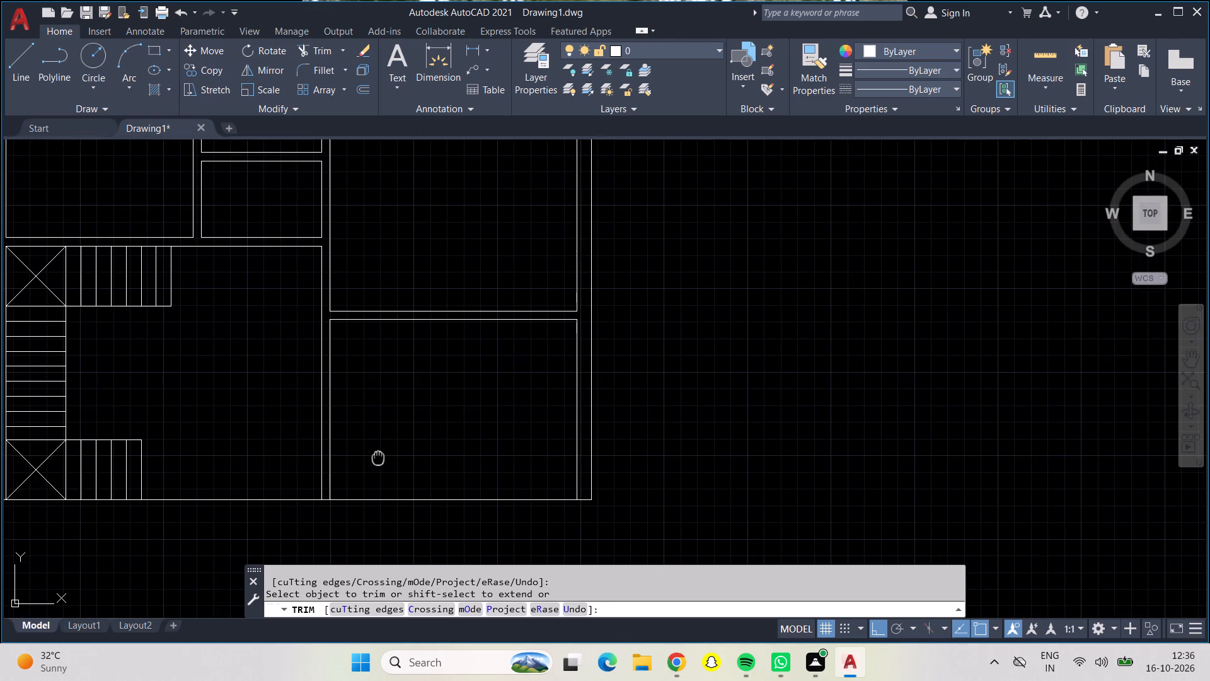
middle_click_drag(378, 458, 406, 492)
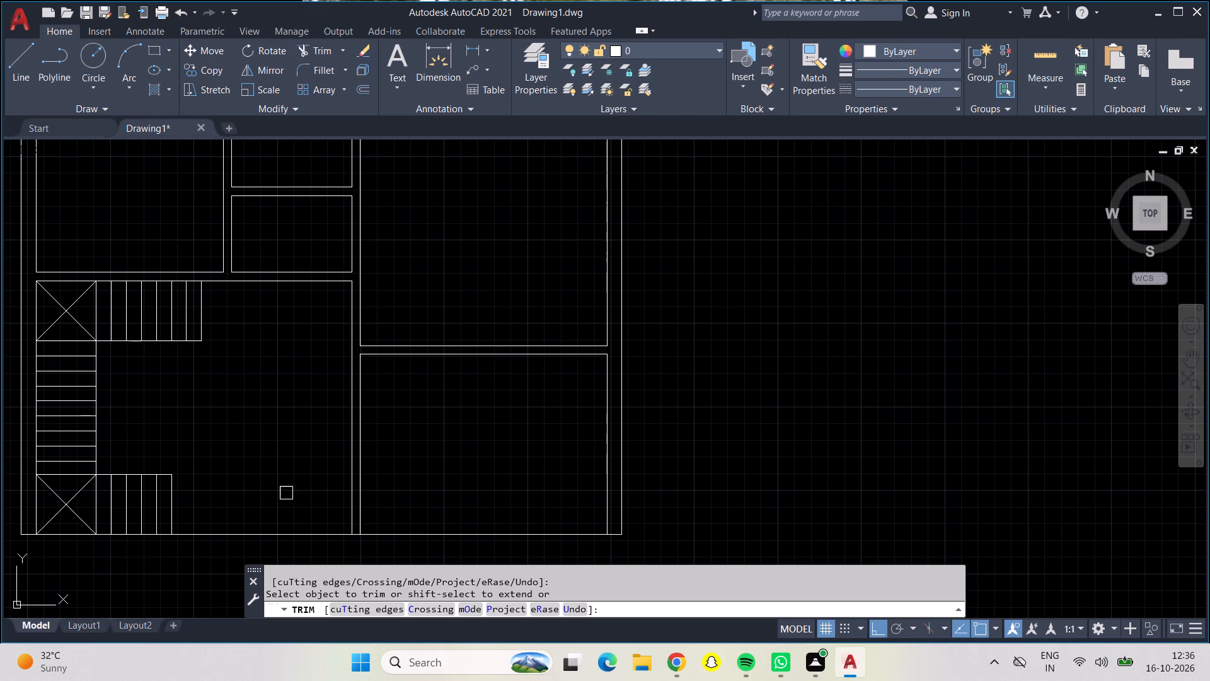
middle_click_drag(179, 429, 238, 371)
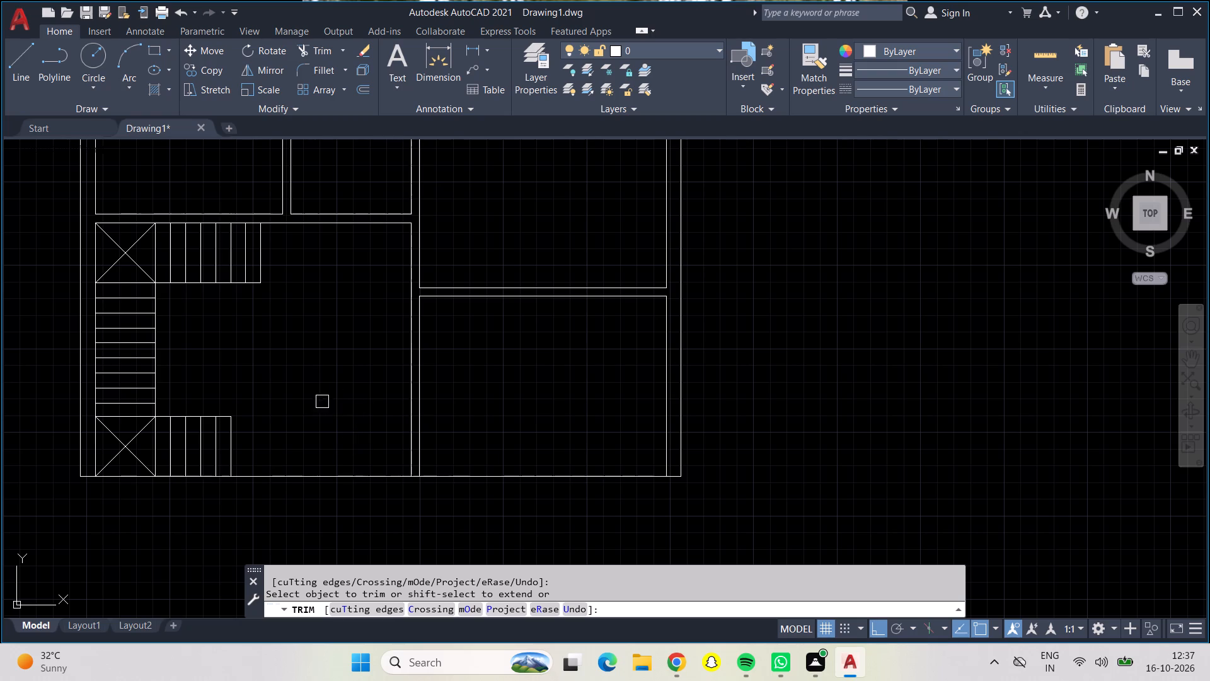
key("Escape")
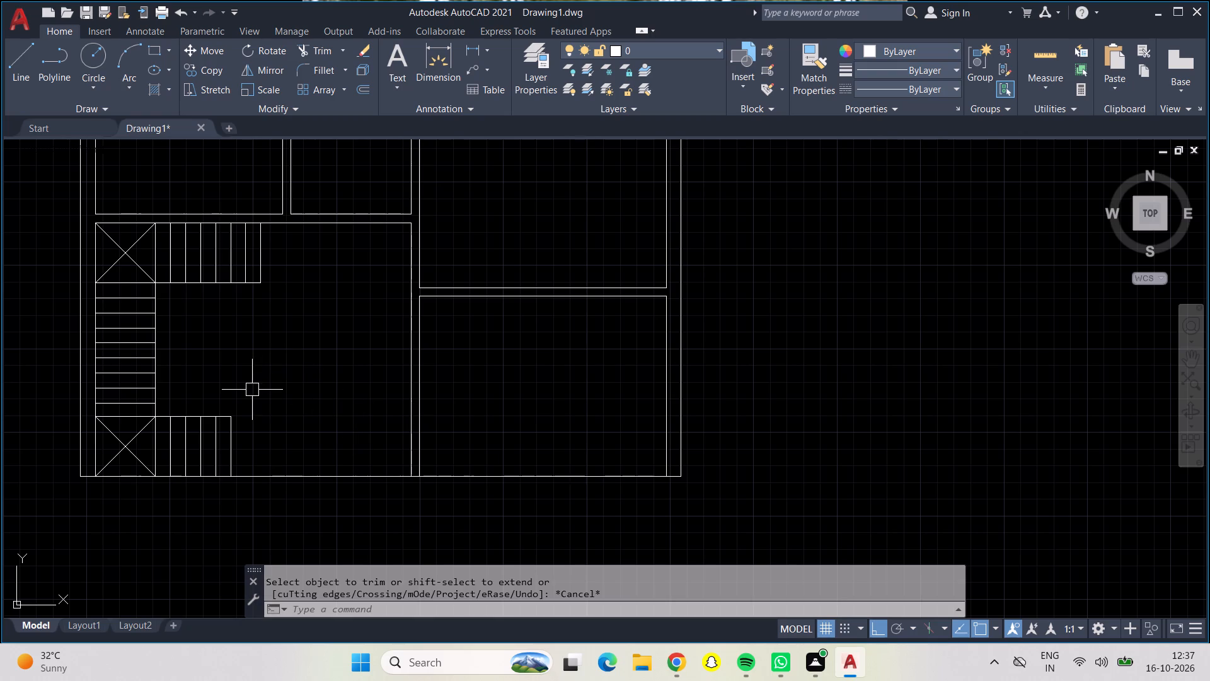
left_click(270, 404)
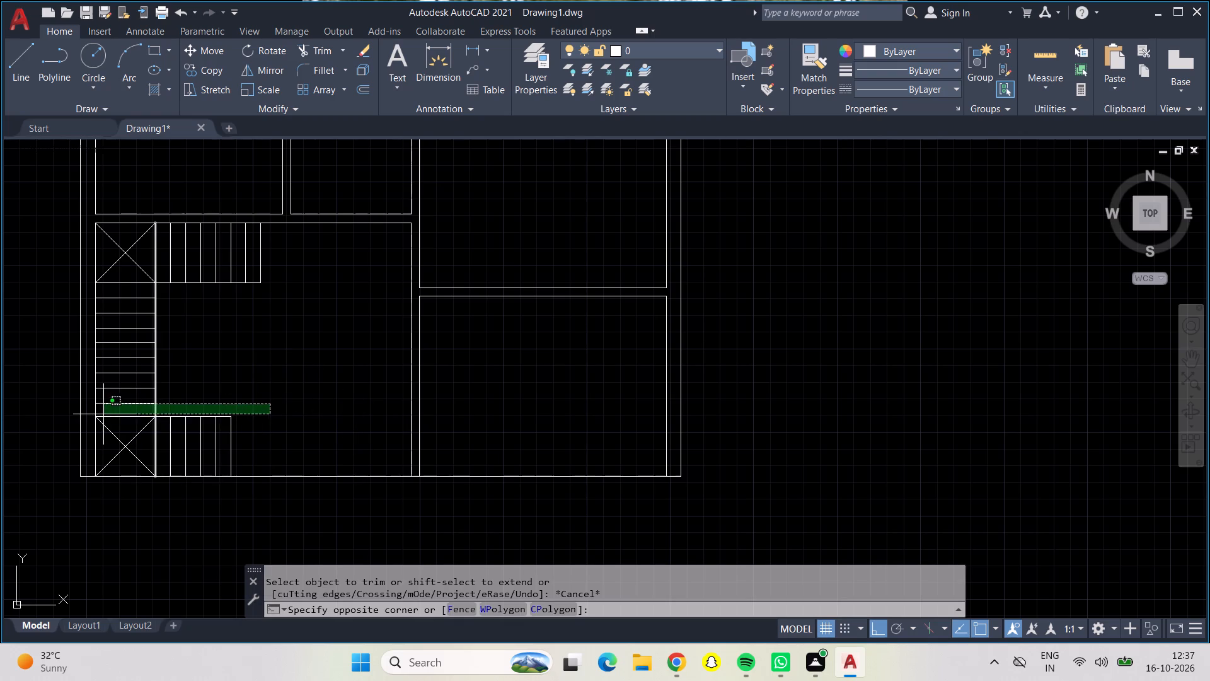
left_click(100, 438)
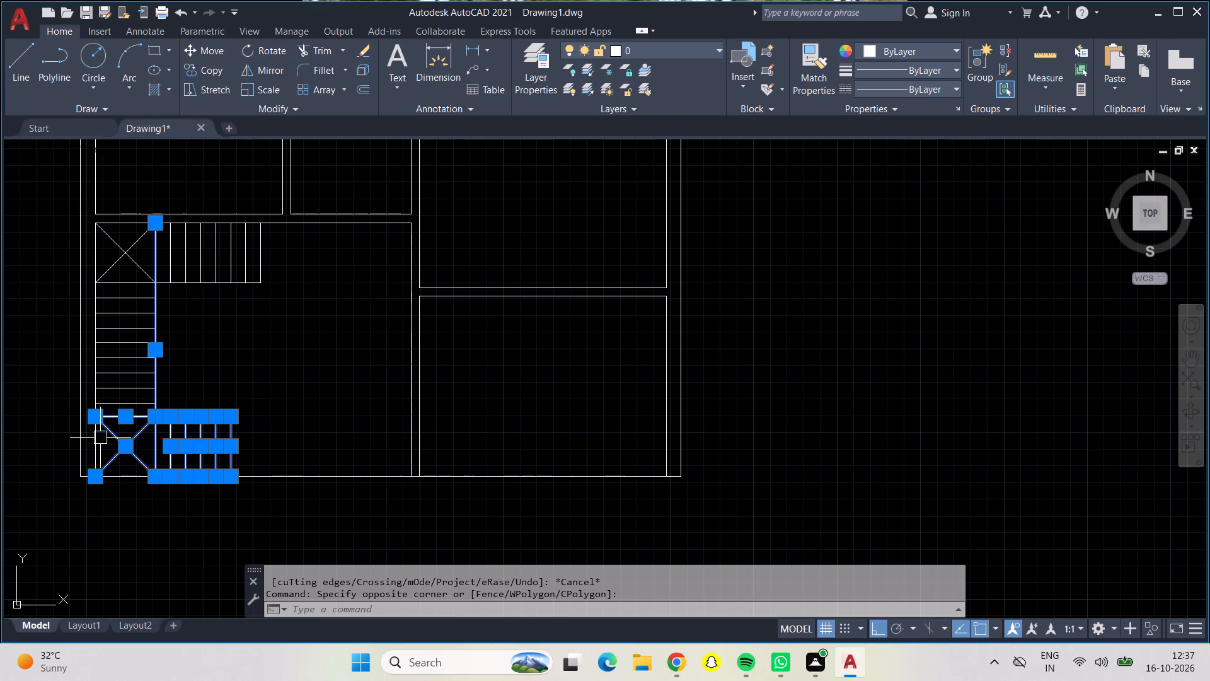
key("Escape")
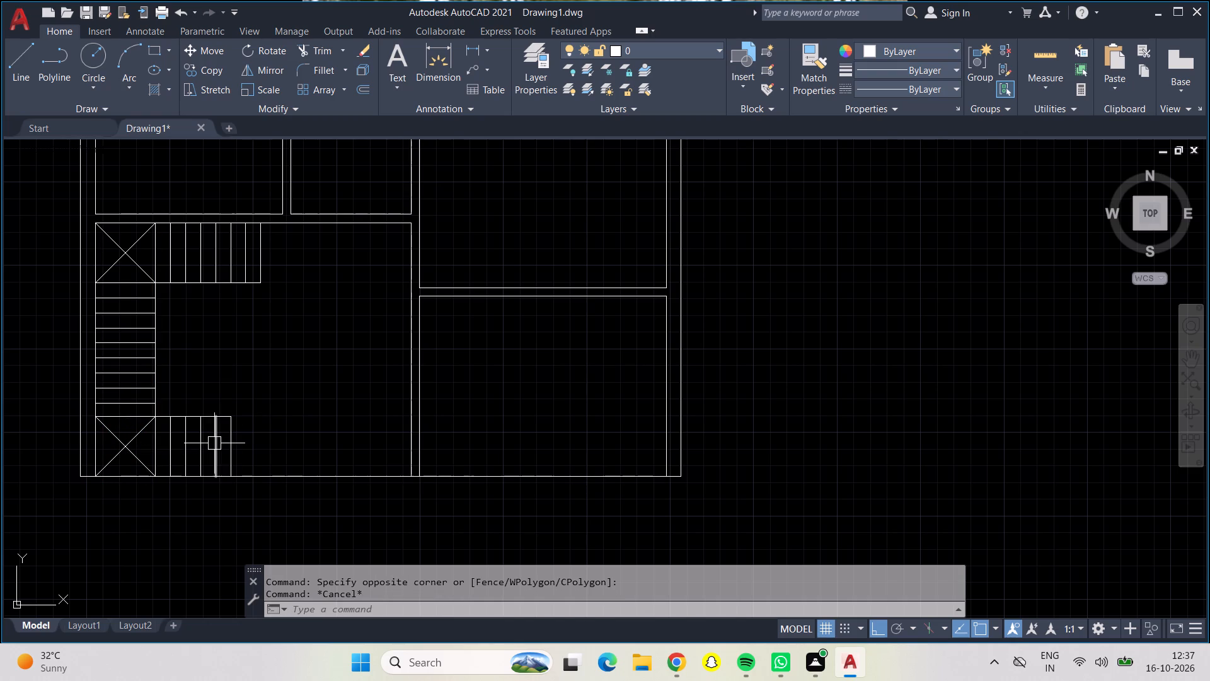
Erase the lower flight's five tread lines, the bottom landing's two diagonals and the short line along that landing's top.
left_click(216, 445)
left_click(228, 455)
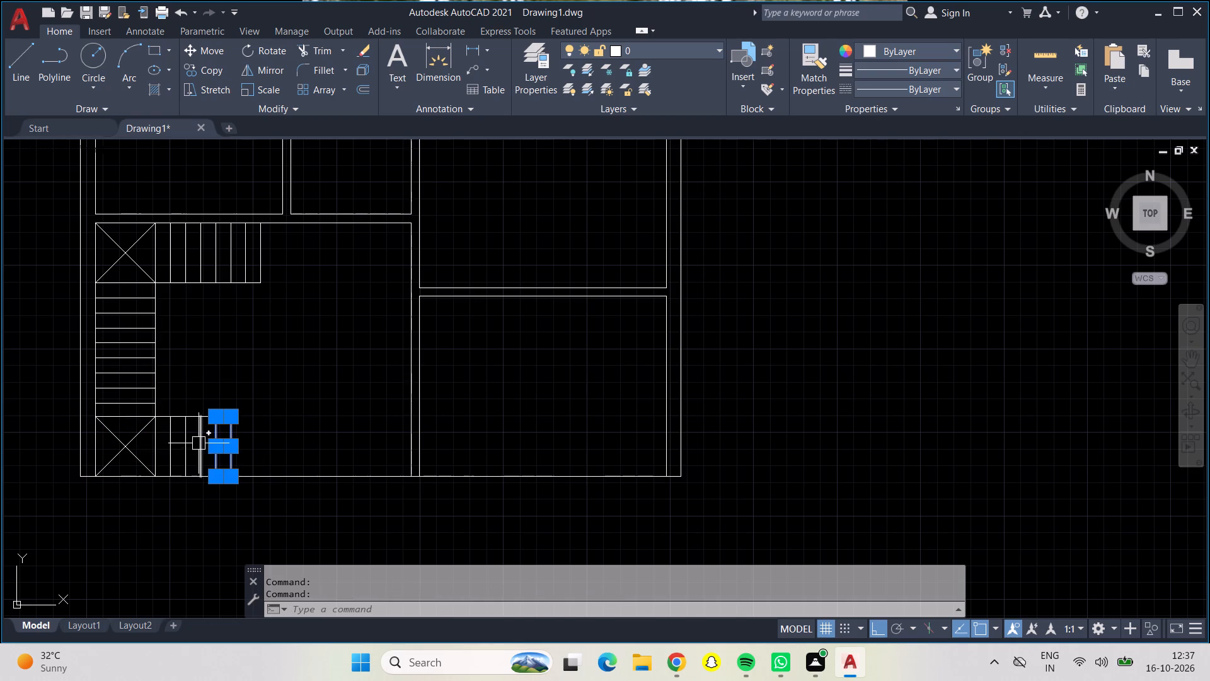
left_click(197, 442)
left_click(186, 440)
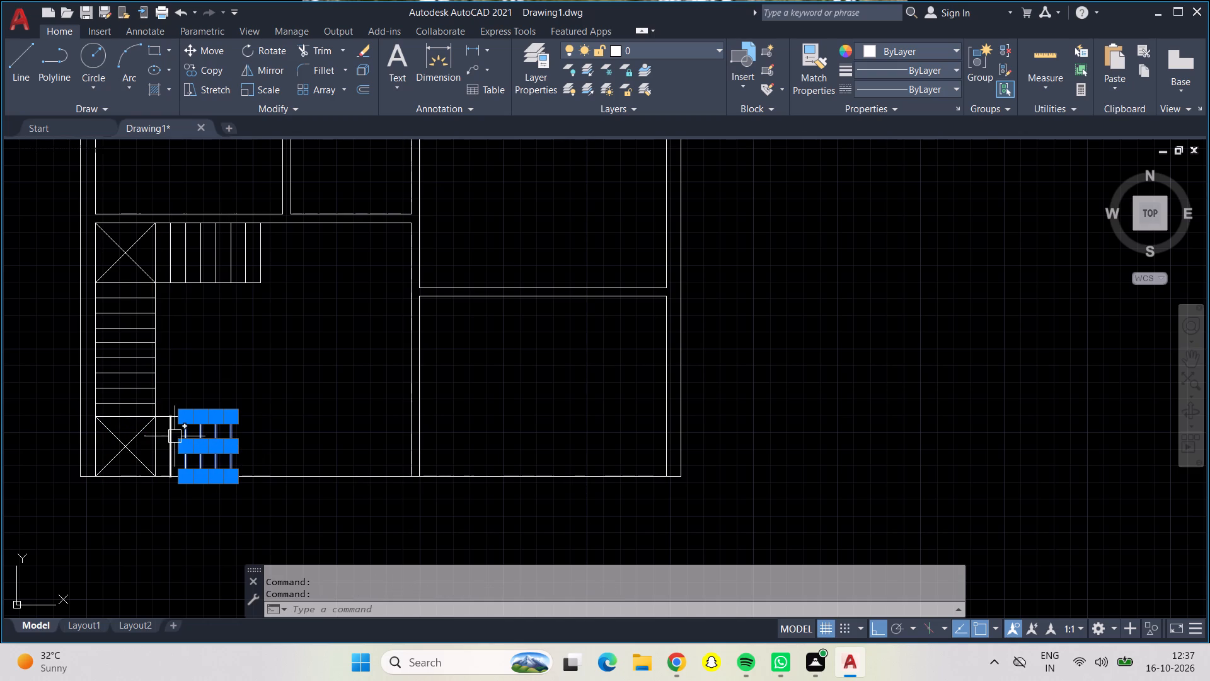
left_click(171, 436)
scroll(127, 440, "up", 2)
scroll(127, 440, "down", 1)
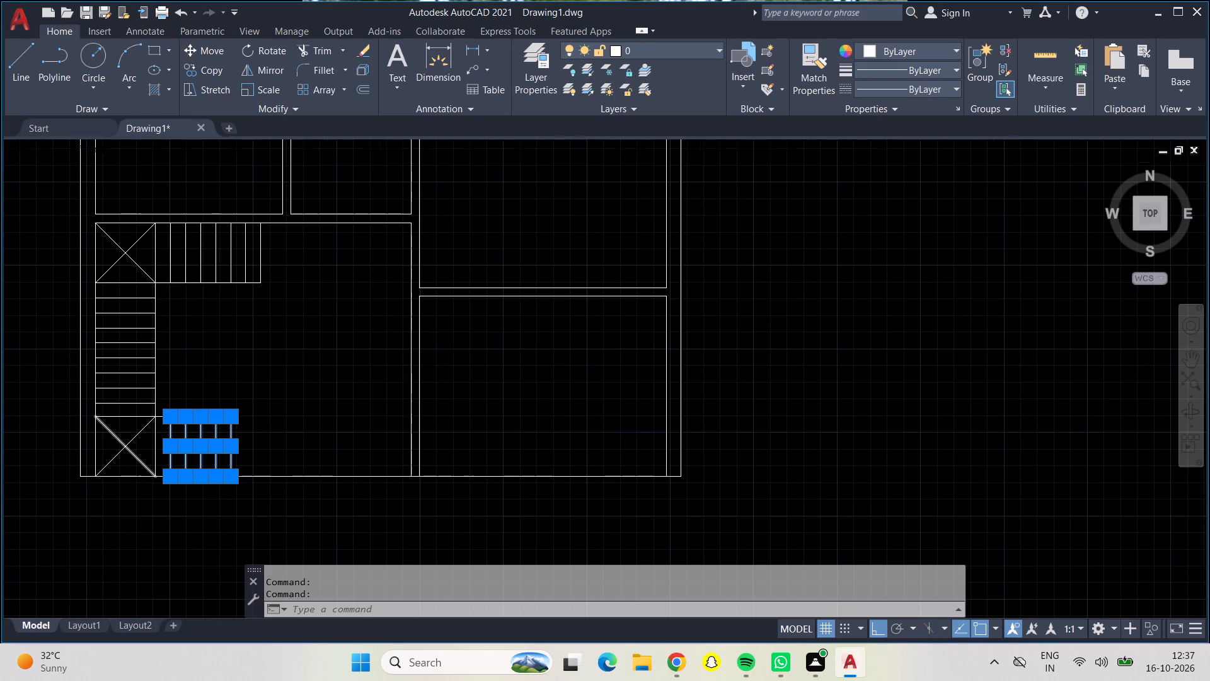
left_click(149, 428)
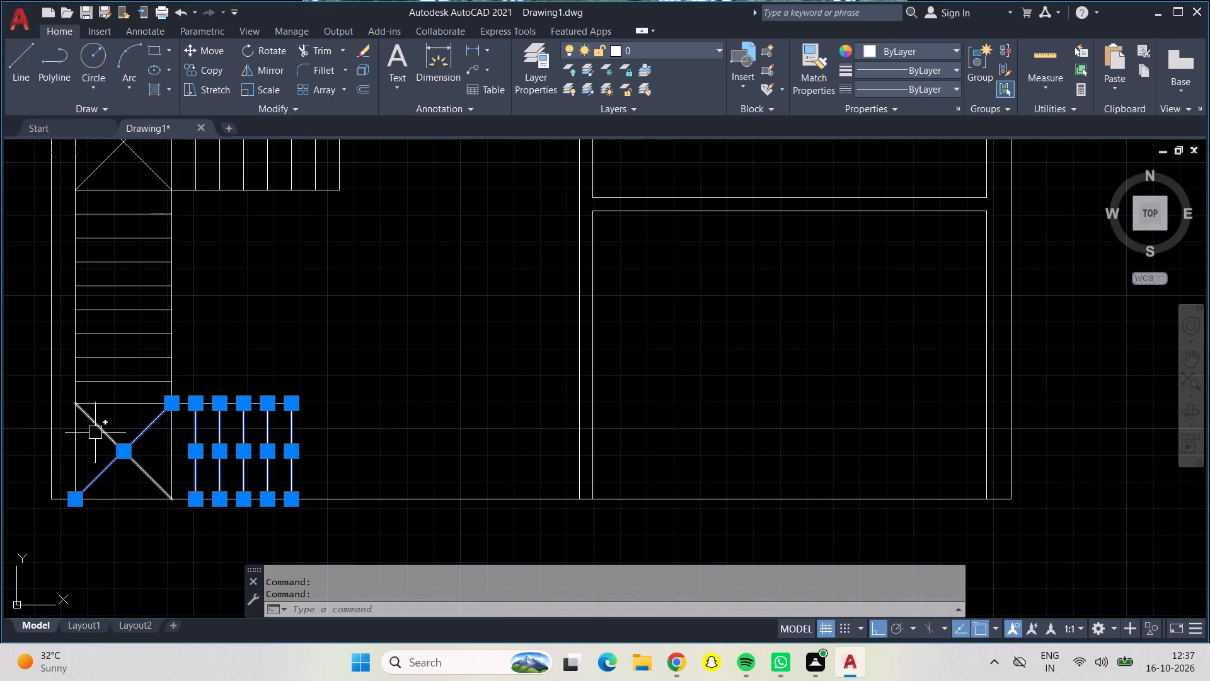
left_click(103, 426)
left_click(117, 403)
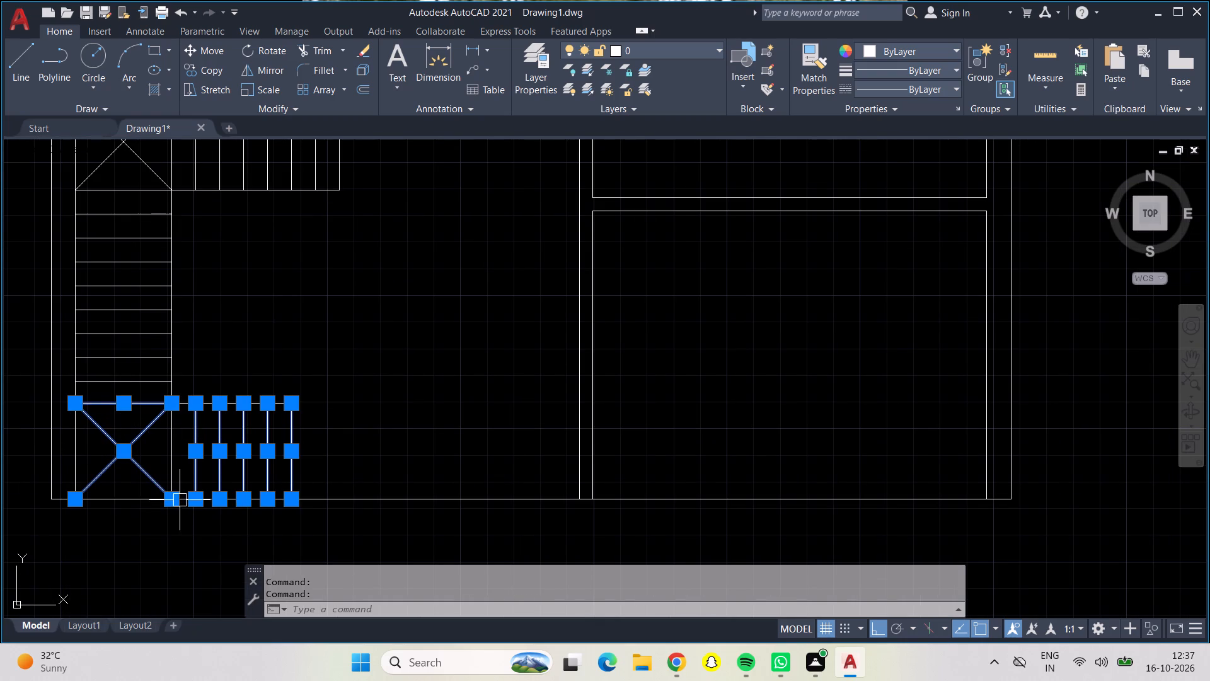
key("Delete")
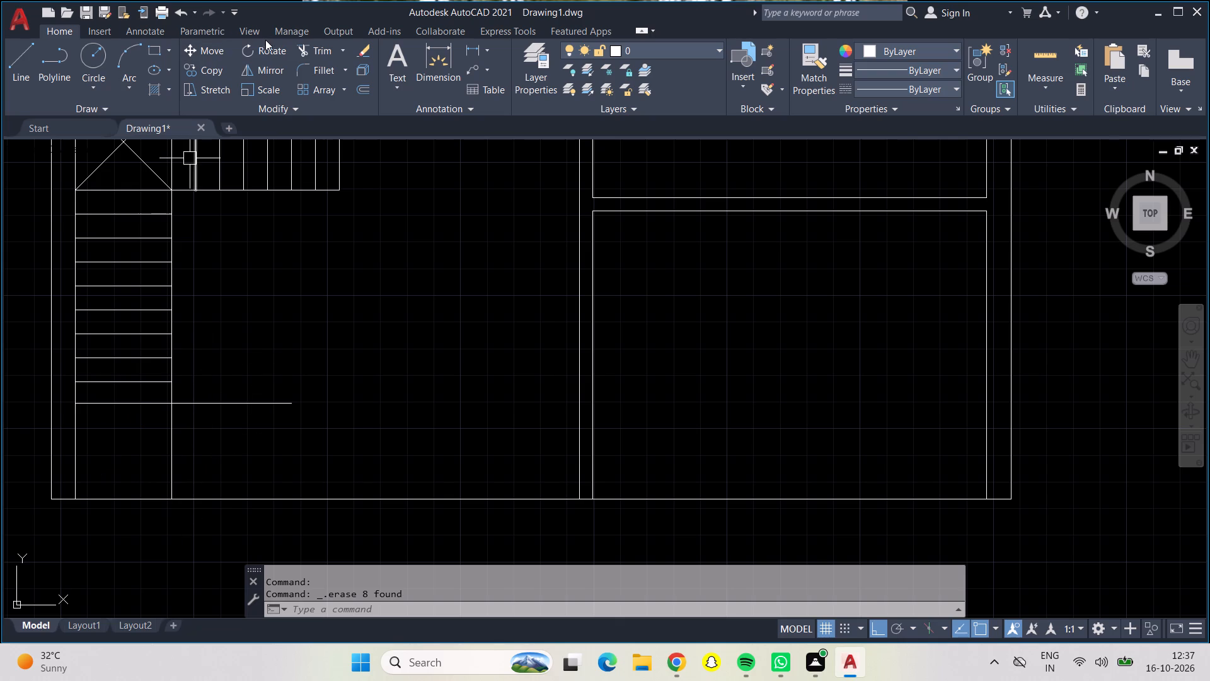
Trim away the lower flight's leftover edge line and the bottom landing's top and side lines, ending the vertical flight at its last full tread.
left_click(320, 55)
left_click_drag(297, 298, 274, 322)
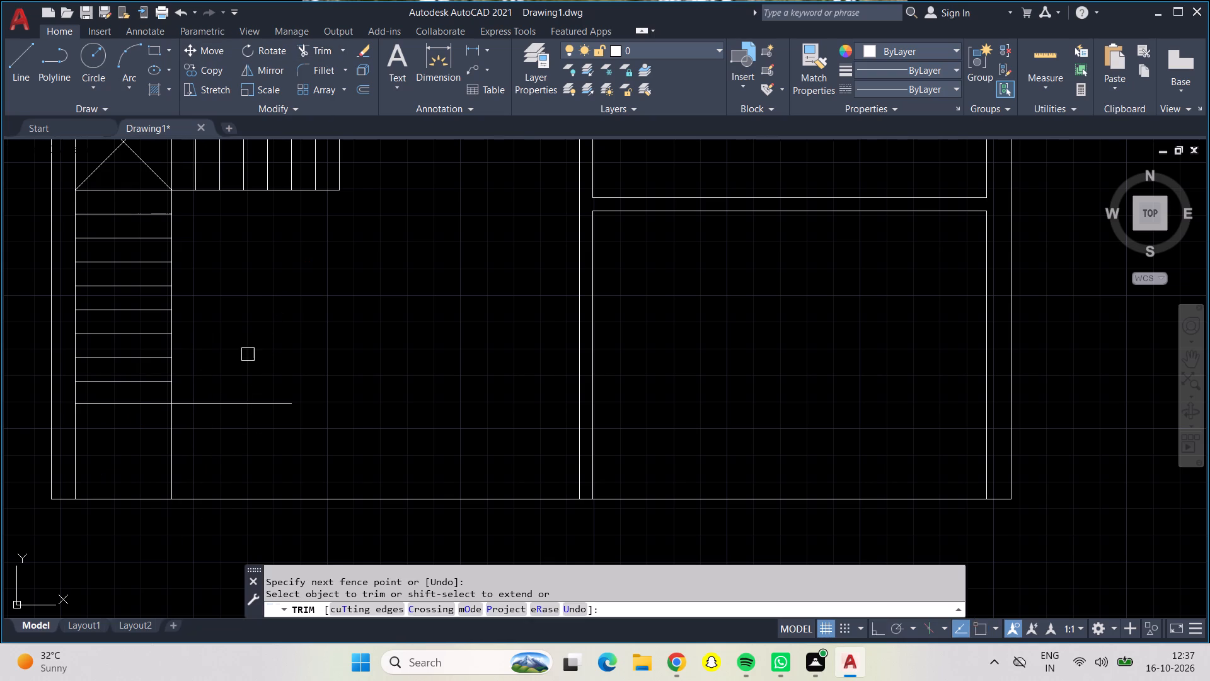
left_click(235, 402)
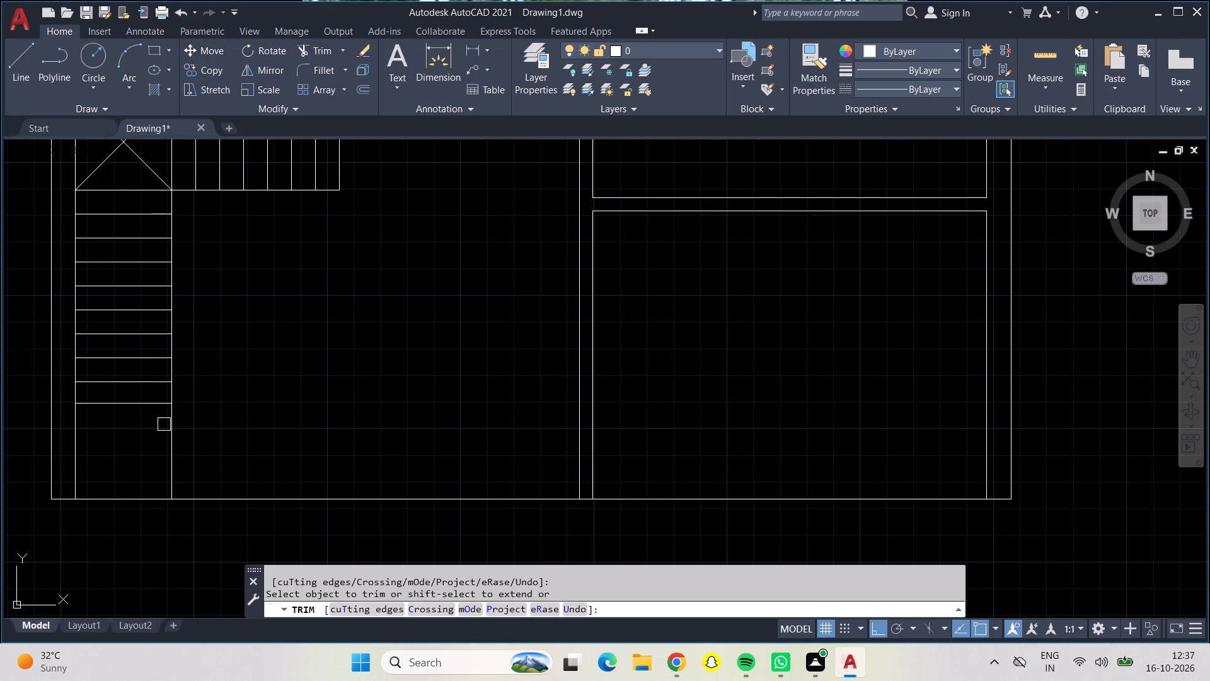
left_click(173, 433)
left_click(131, 404)
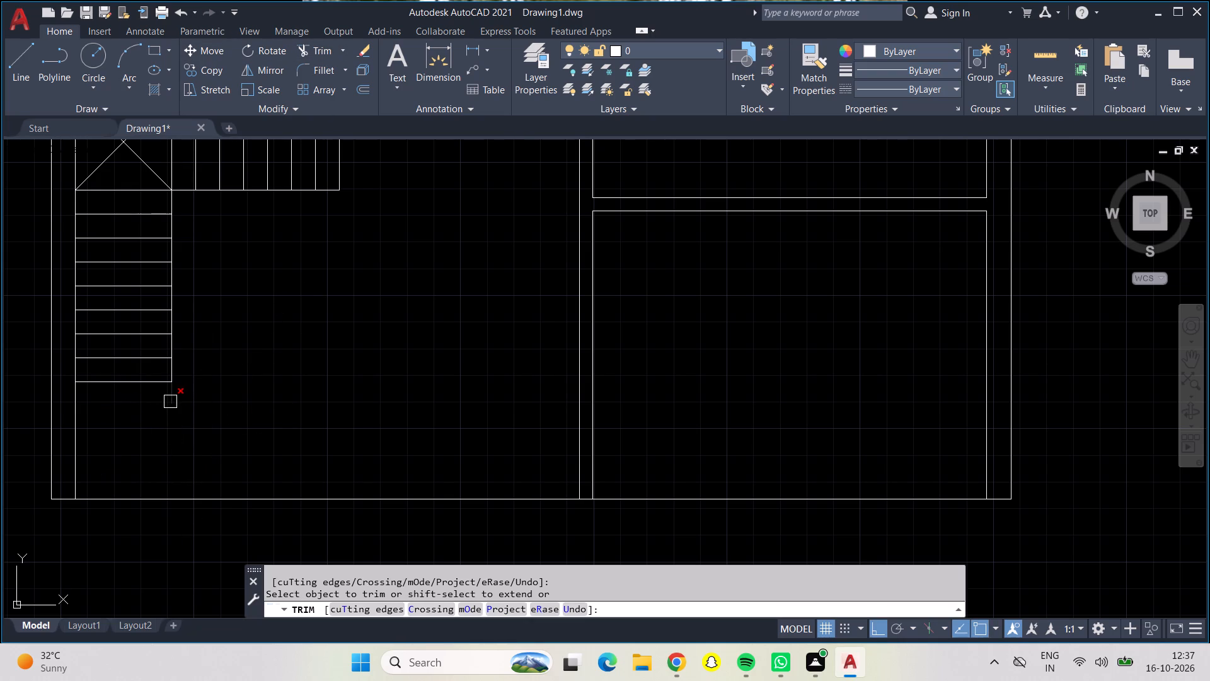
left_click(173, 402)
key("Escape")
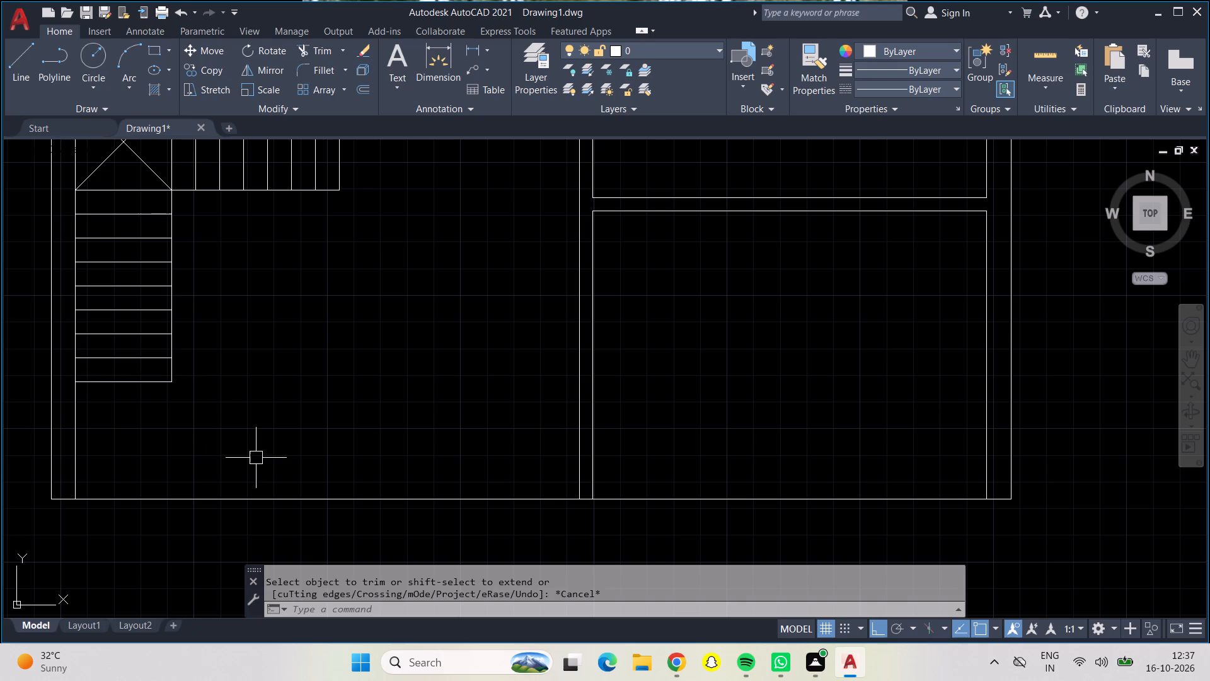
Offset the plan's bottom line upward by 5".
key("o")
key("Return")
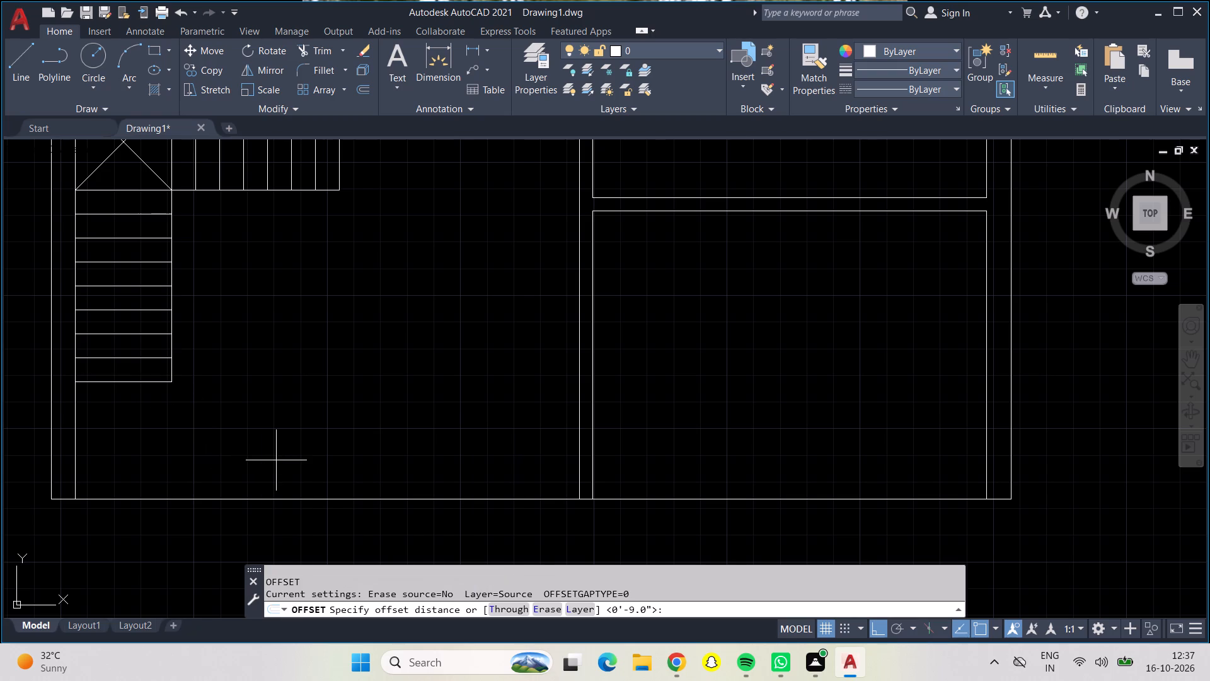
type("5\"")
key("Return")
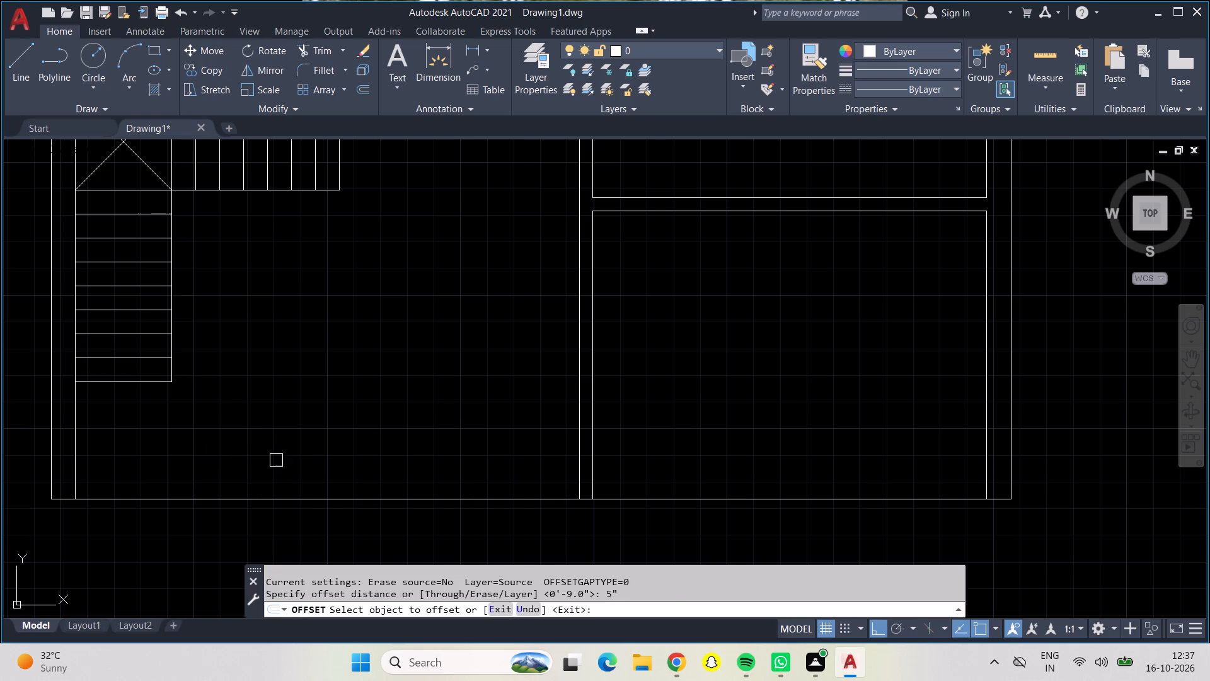
left_click(294, 499)
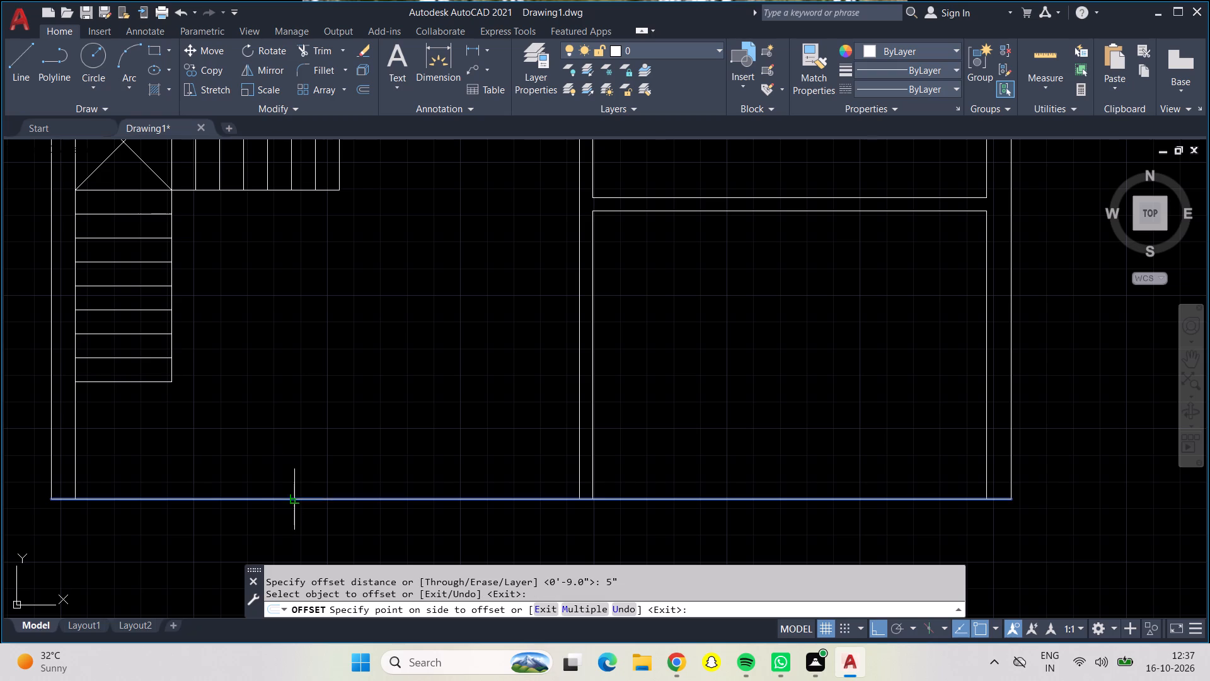
left_click(294, 490)
scroll(293, 463, "down", 1)
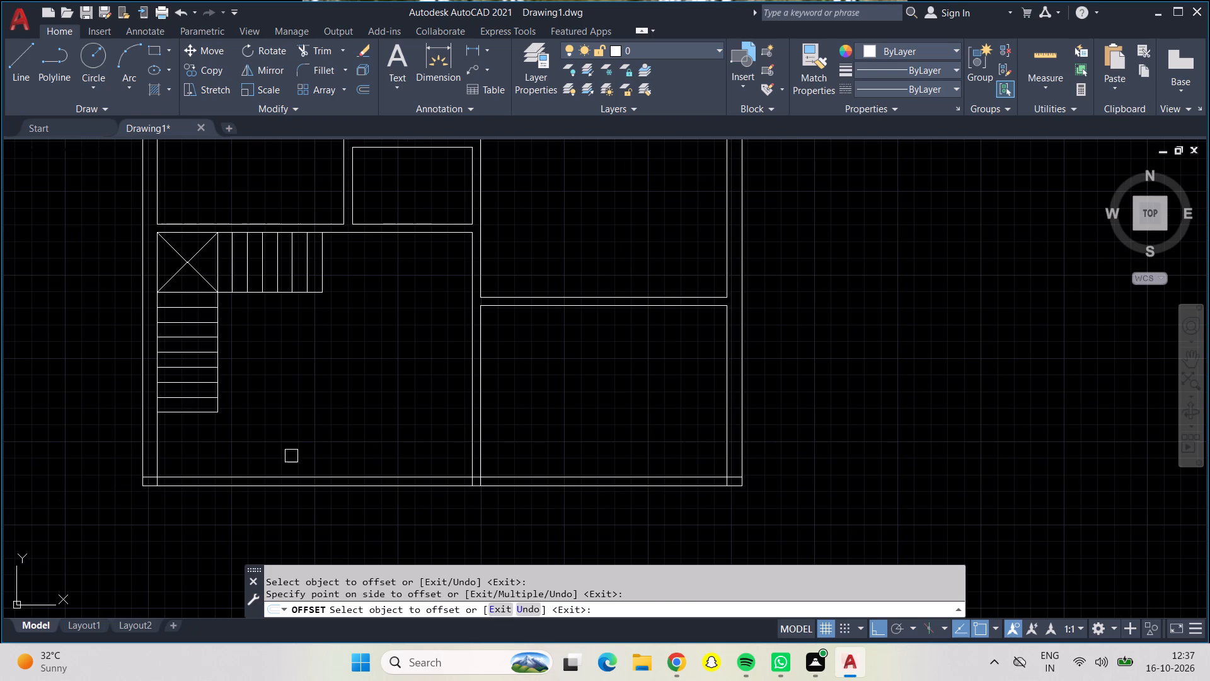
key("grave")
key("Escape")
key("Escape")
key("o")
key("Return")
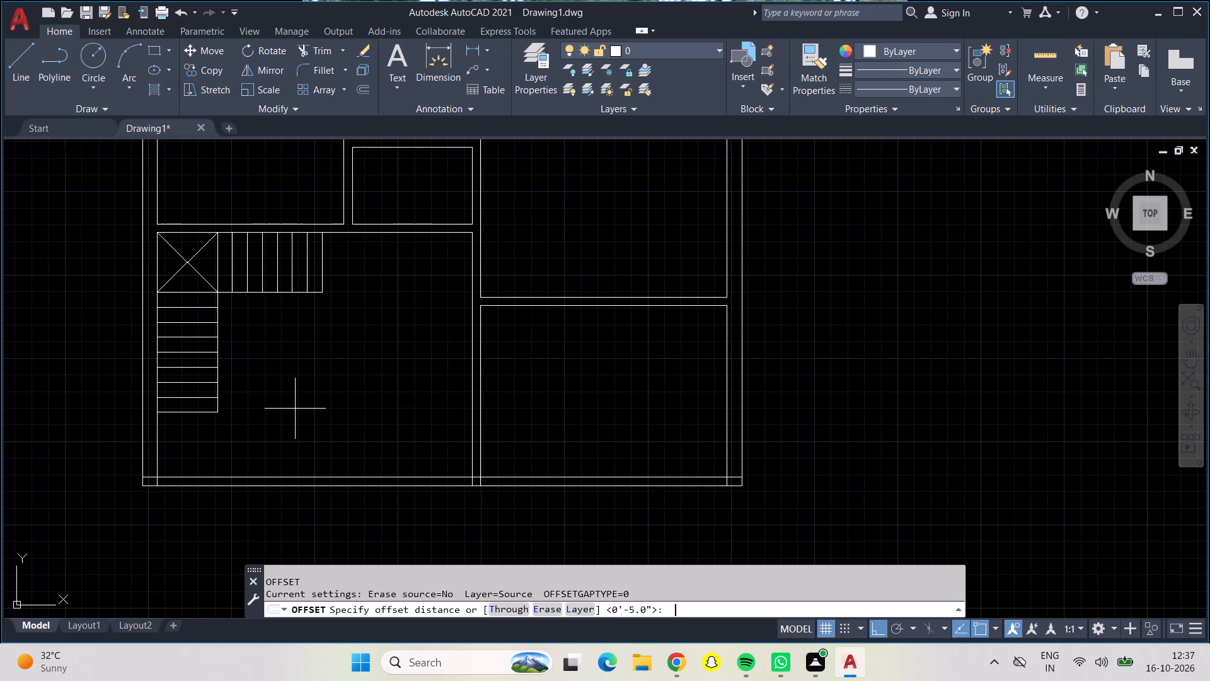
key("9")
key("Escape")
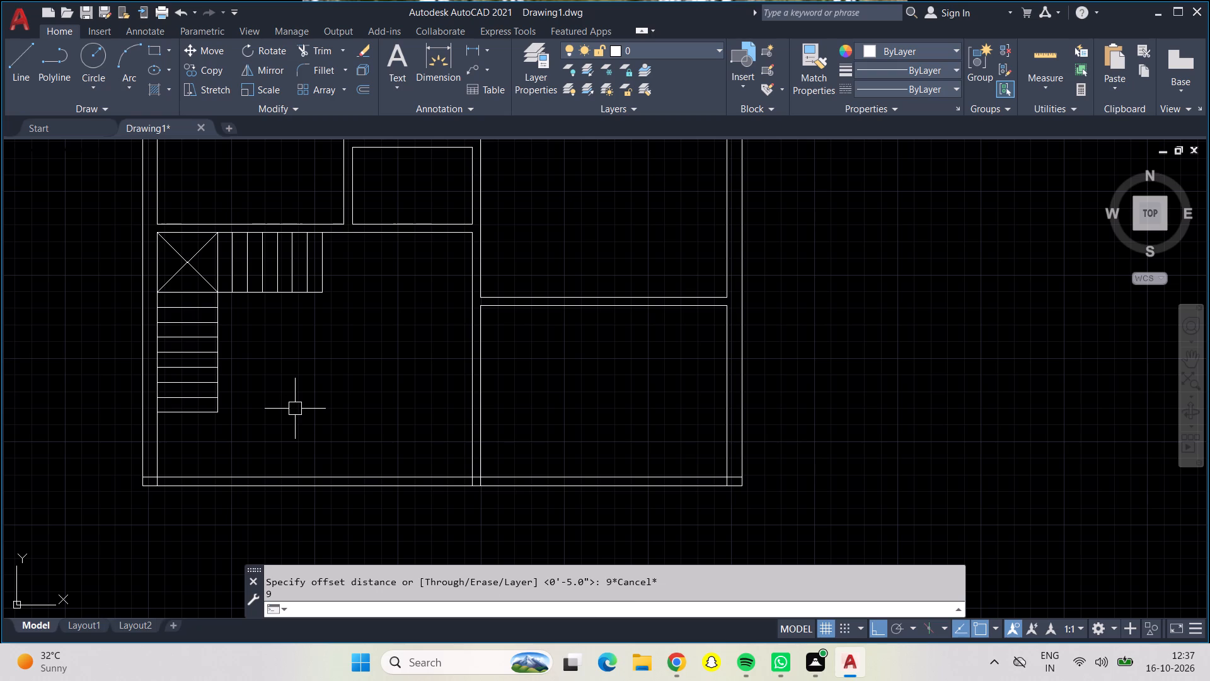
Offset the bottom wall's inner line upward by 3'.
key("o")
key("Return")
key("3")
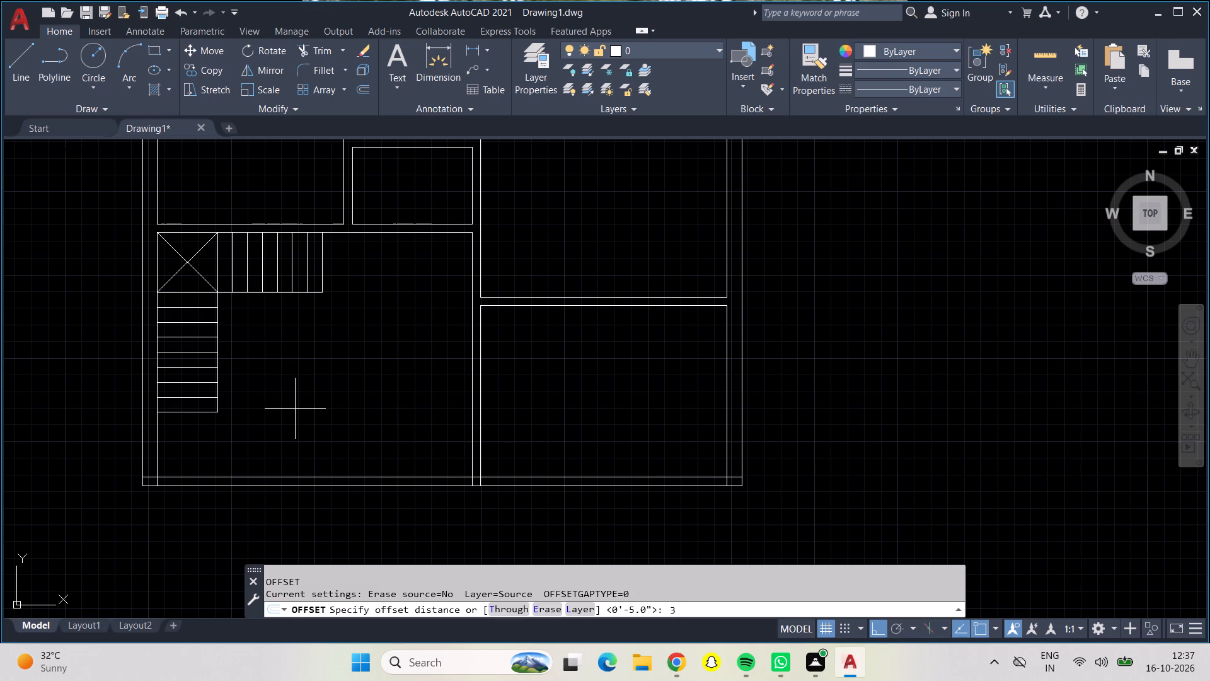
key("apostrophe")
key("Return")
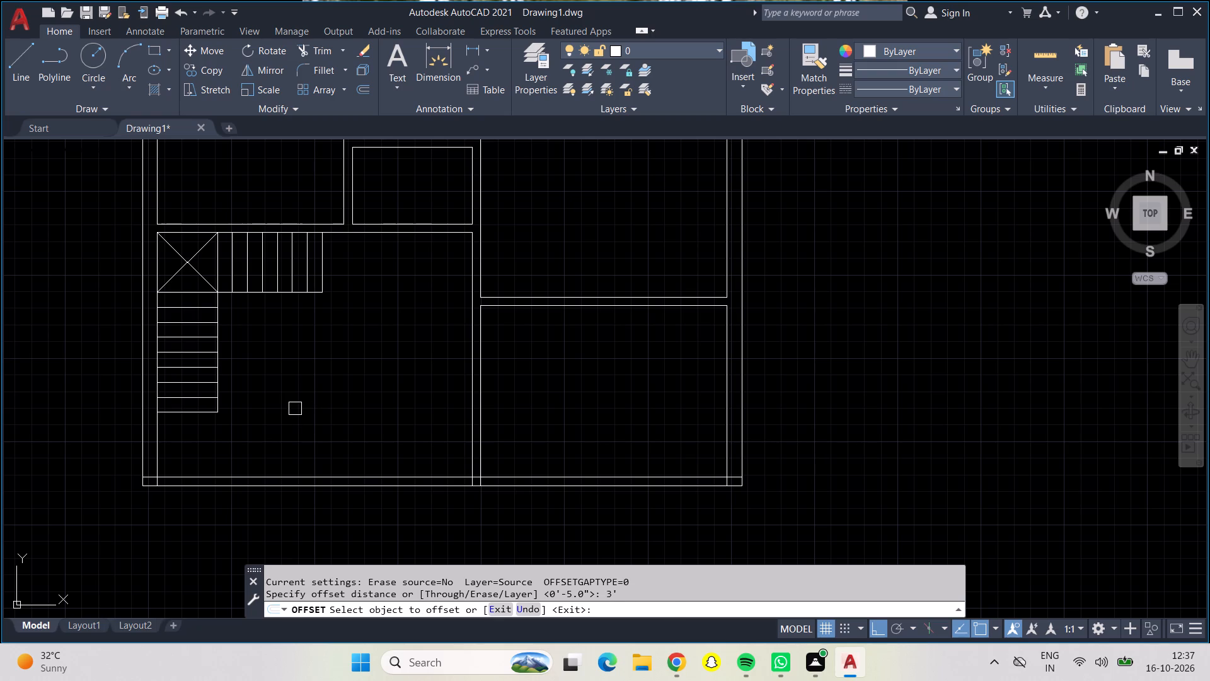
left_click(314, 477)
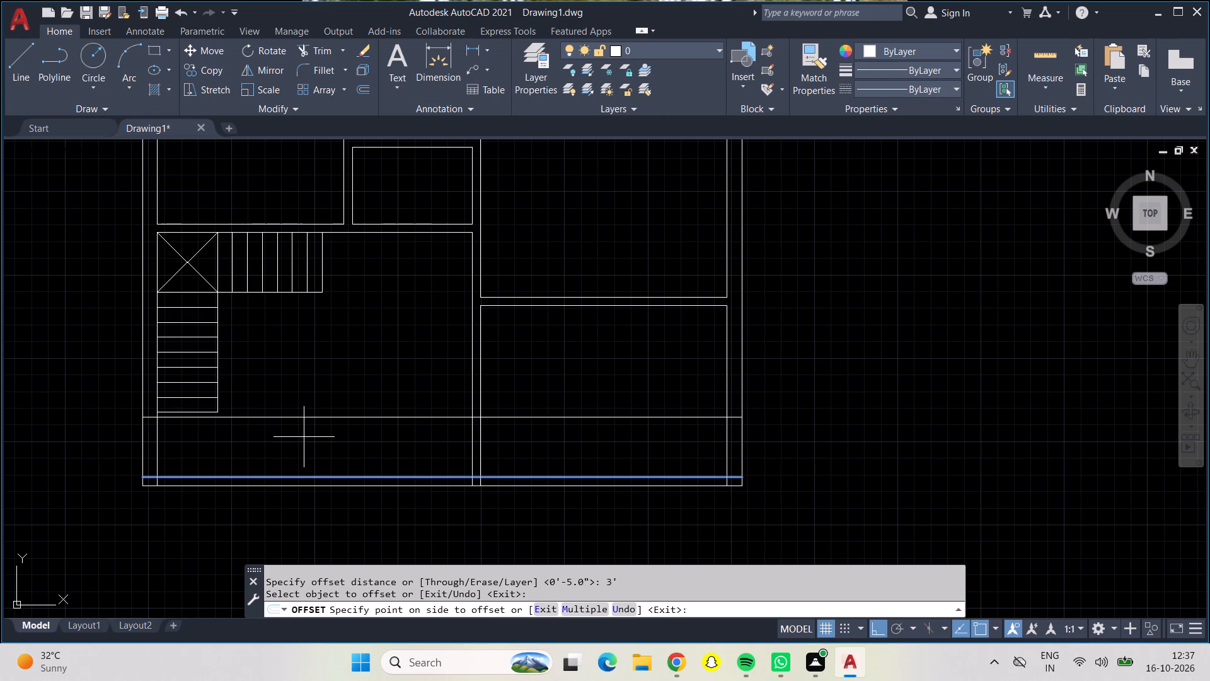
left_click(304, 437)
middle_click_drag(309, 392, 314, 431)
scroll(314, 431, "up", 1)
middle_click_drag(314, 431, 321, 414)
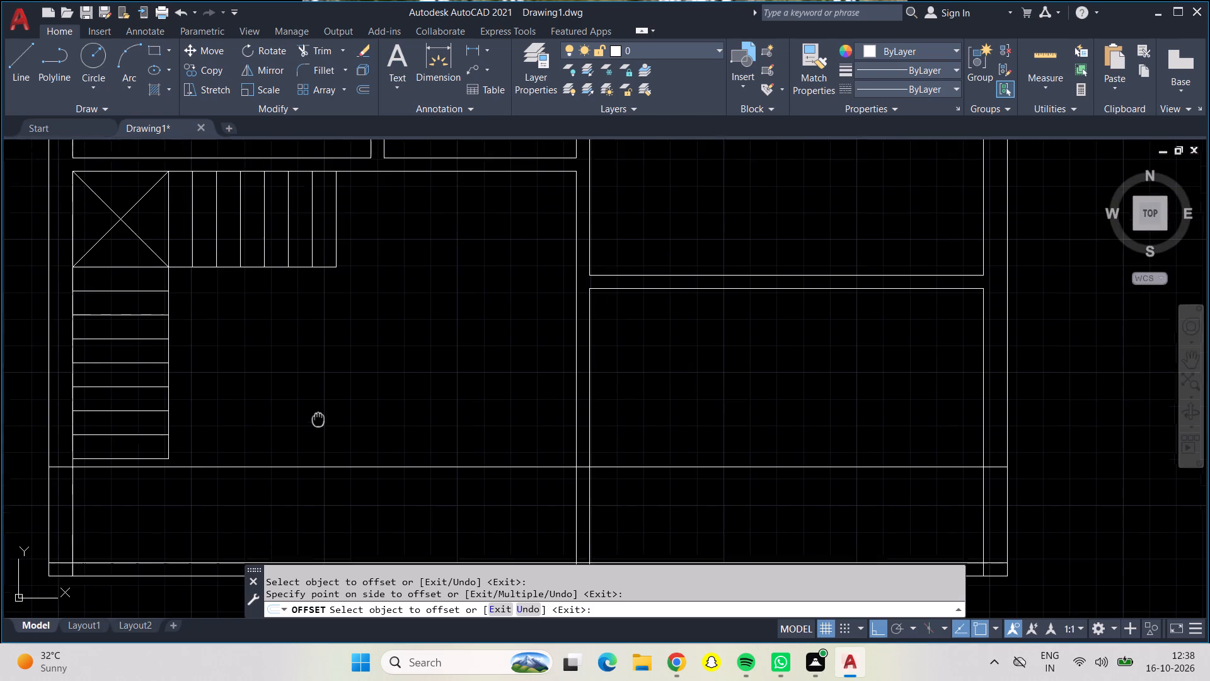
middle_click_drag(321, 414, 323, 404)
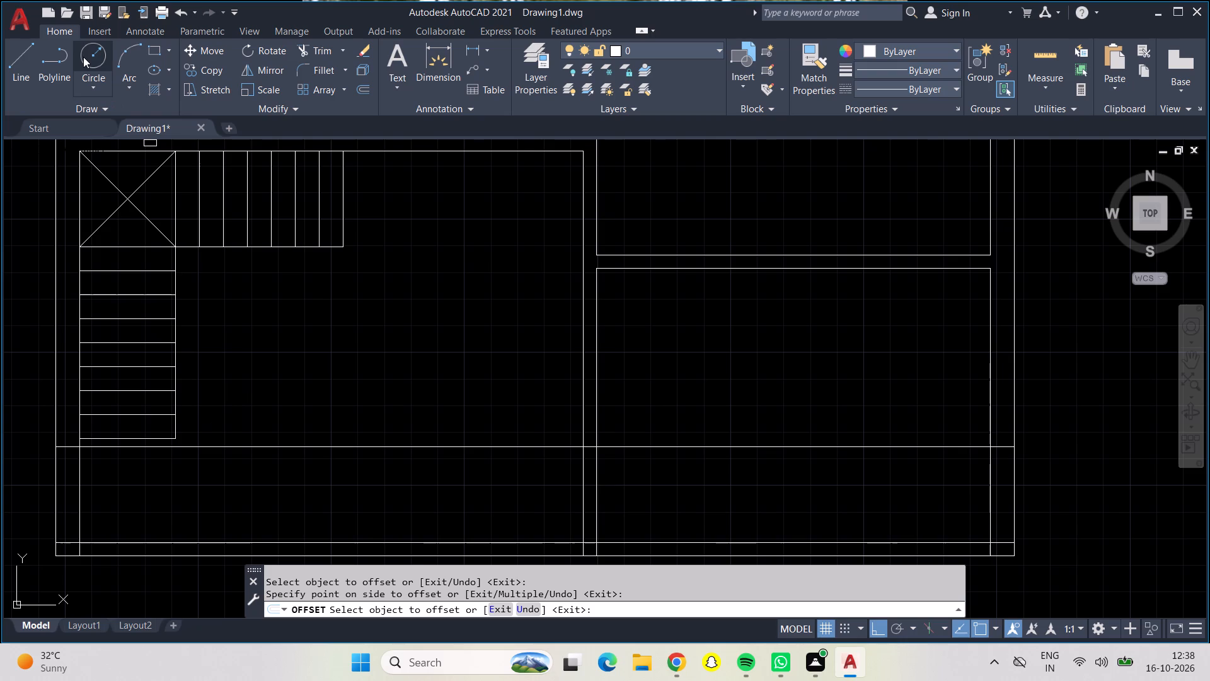
key("Escape")
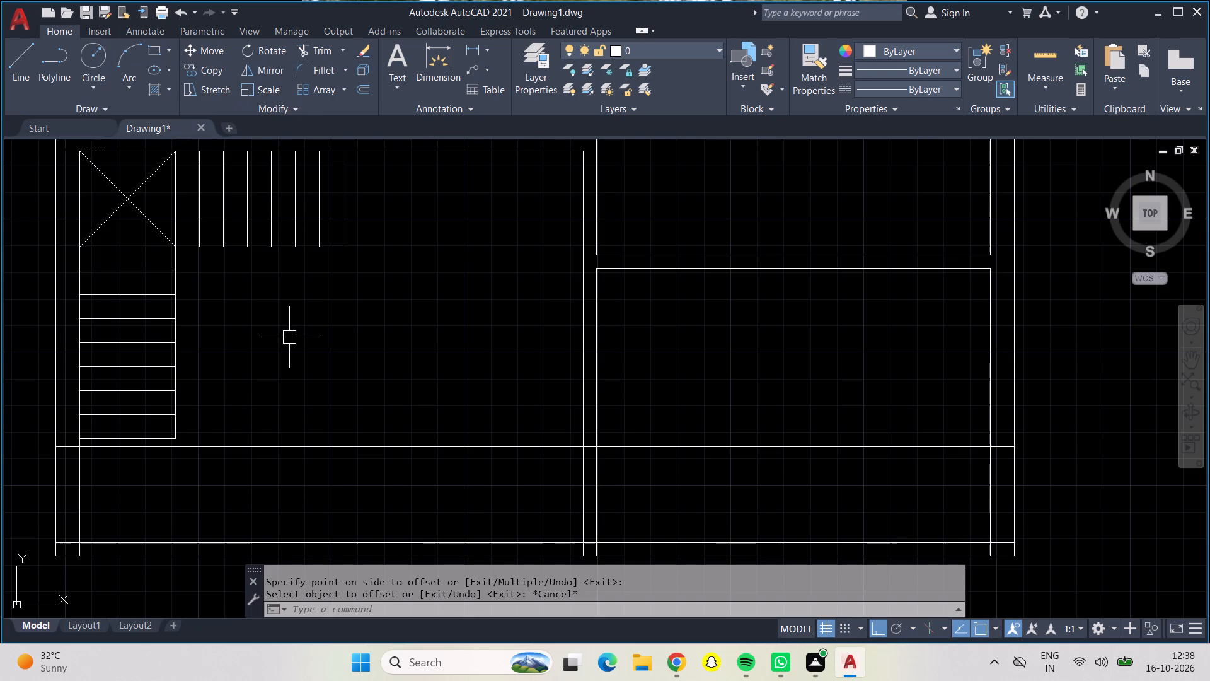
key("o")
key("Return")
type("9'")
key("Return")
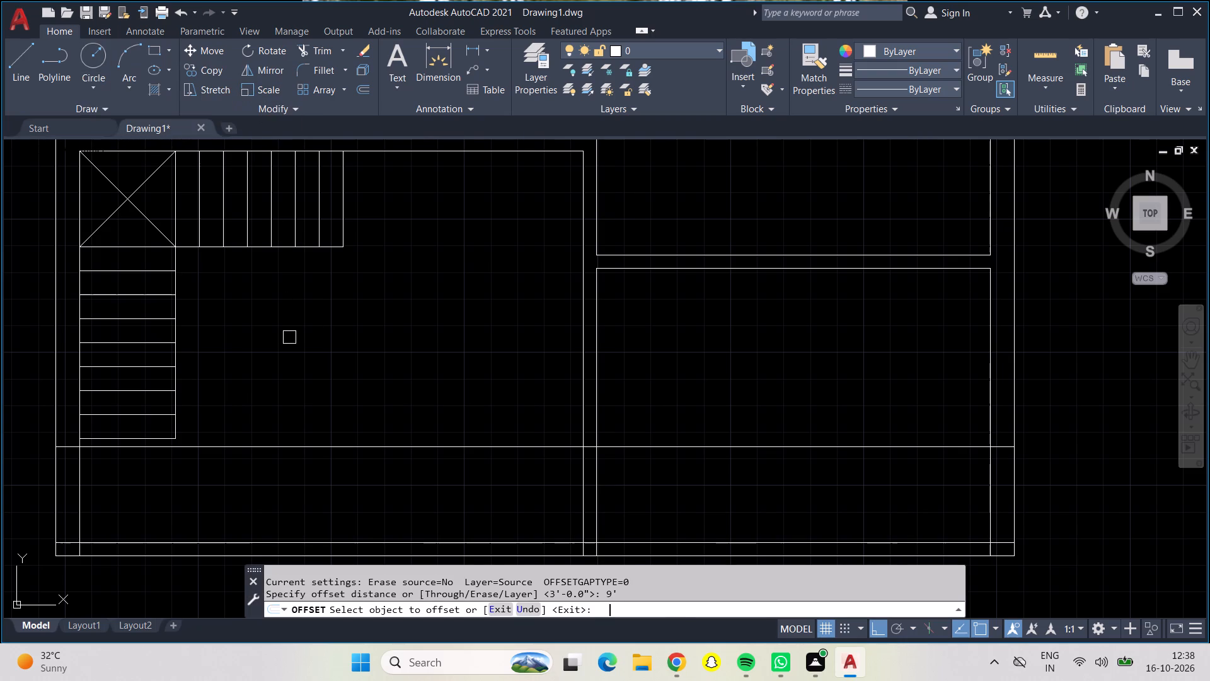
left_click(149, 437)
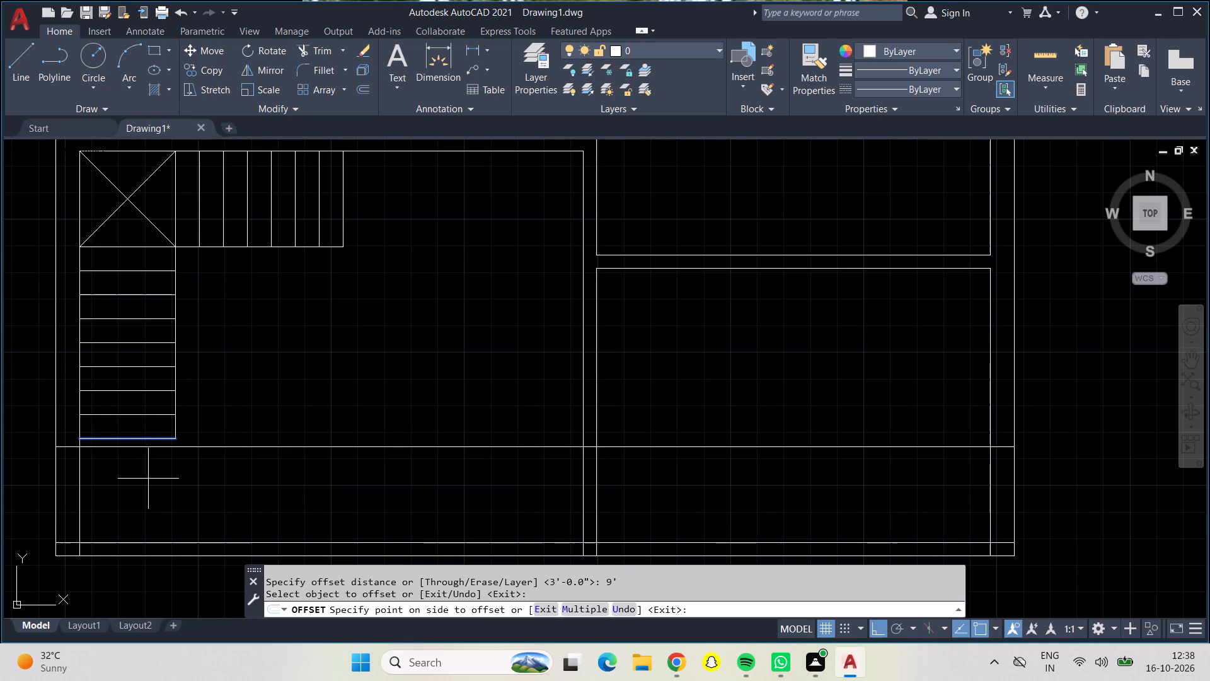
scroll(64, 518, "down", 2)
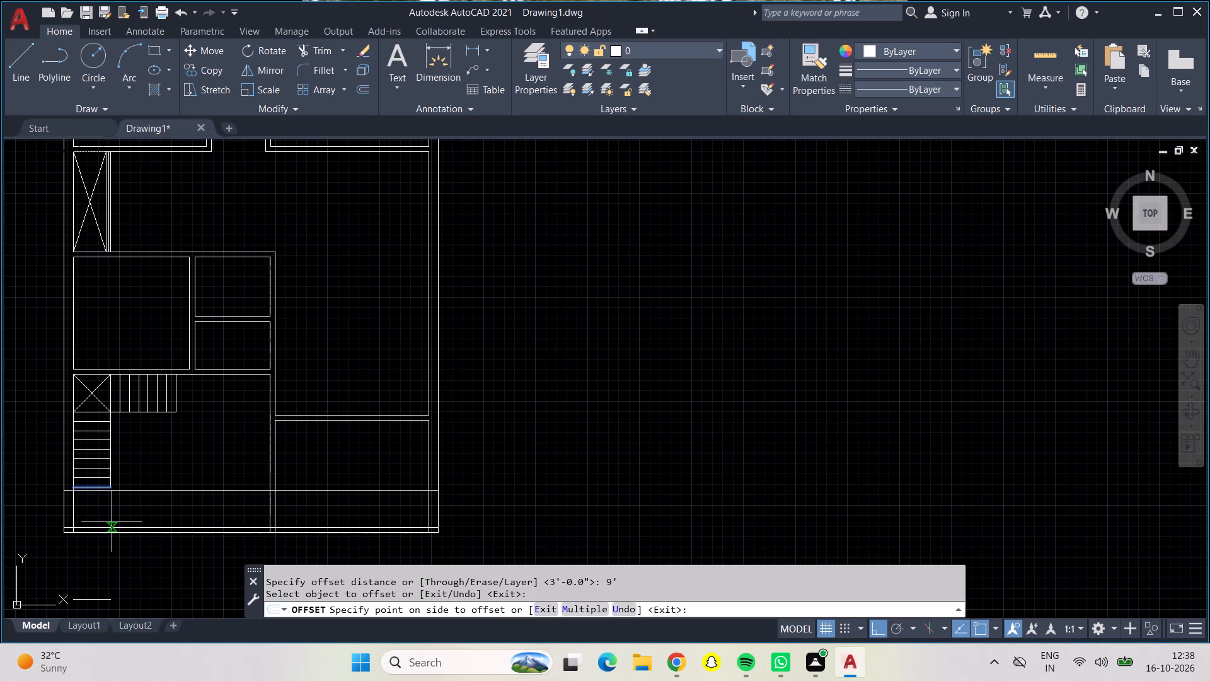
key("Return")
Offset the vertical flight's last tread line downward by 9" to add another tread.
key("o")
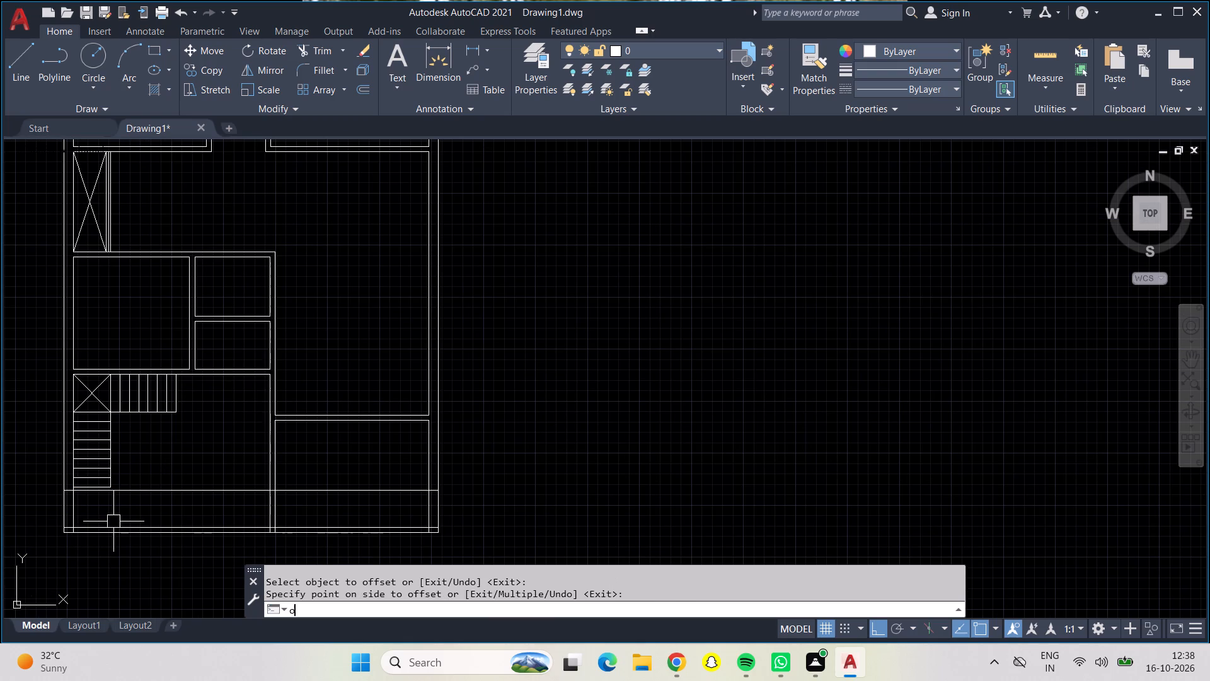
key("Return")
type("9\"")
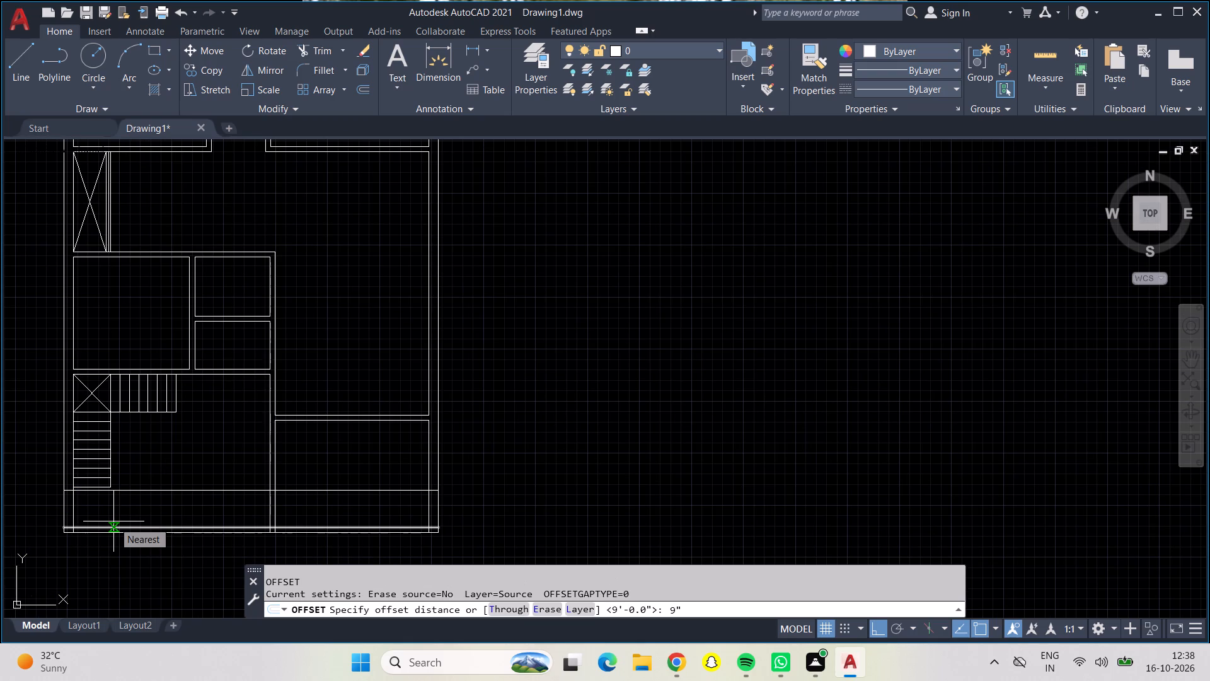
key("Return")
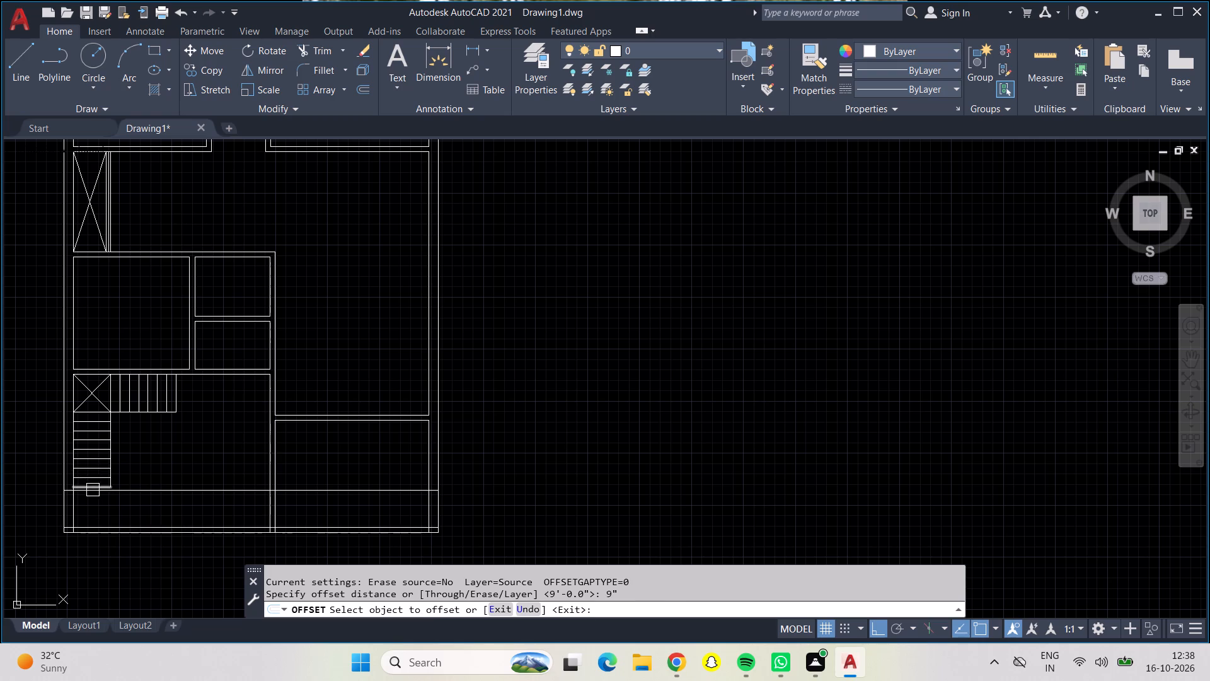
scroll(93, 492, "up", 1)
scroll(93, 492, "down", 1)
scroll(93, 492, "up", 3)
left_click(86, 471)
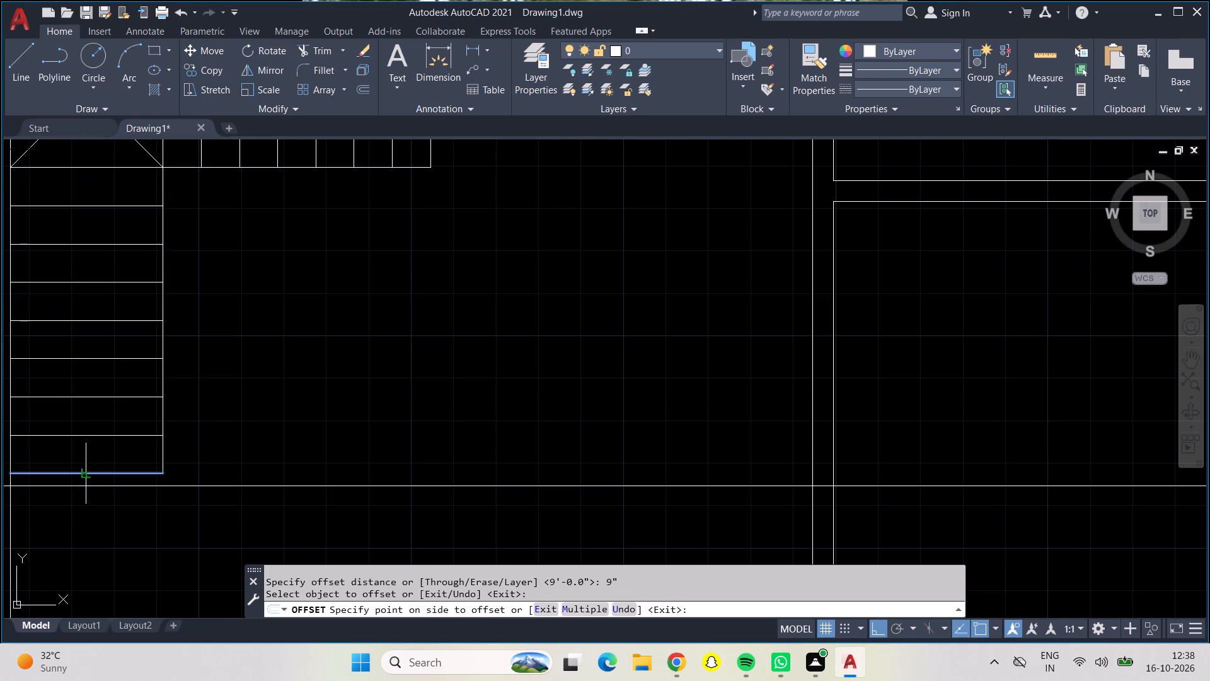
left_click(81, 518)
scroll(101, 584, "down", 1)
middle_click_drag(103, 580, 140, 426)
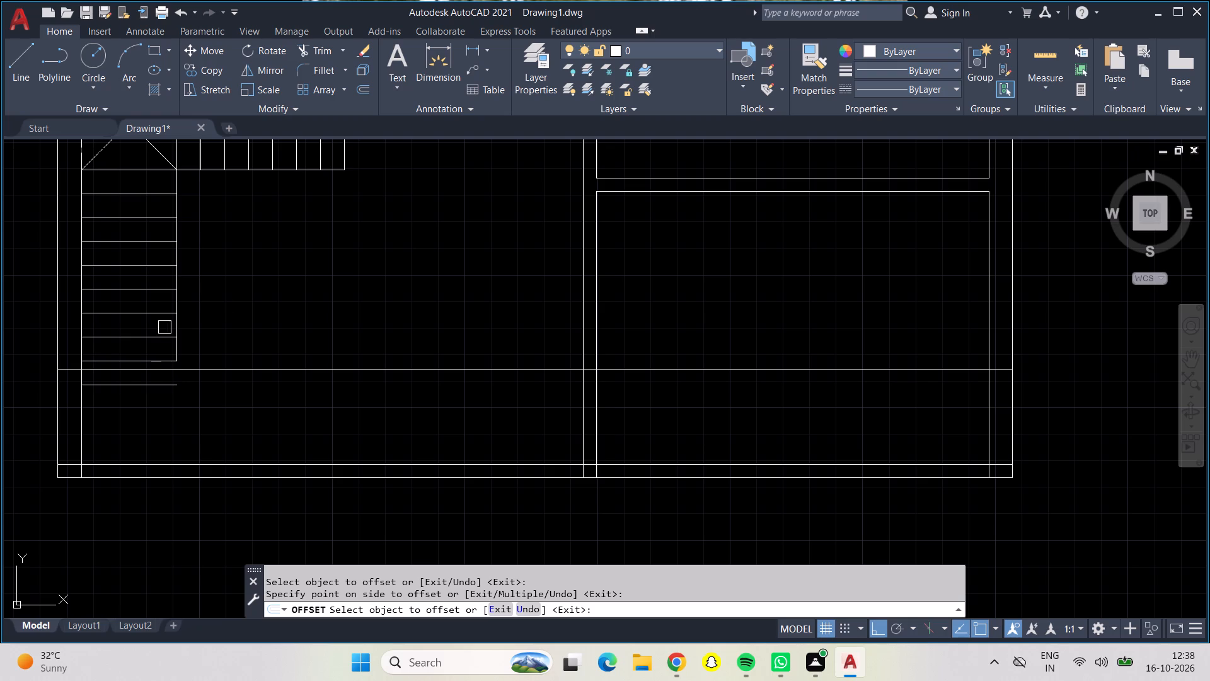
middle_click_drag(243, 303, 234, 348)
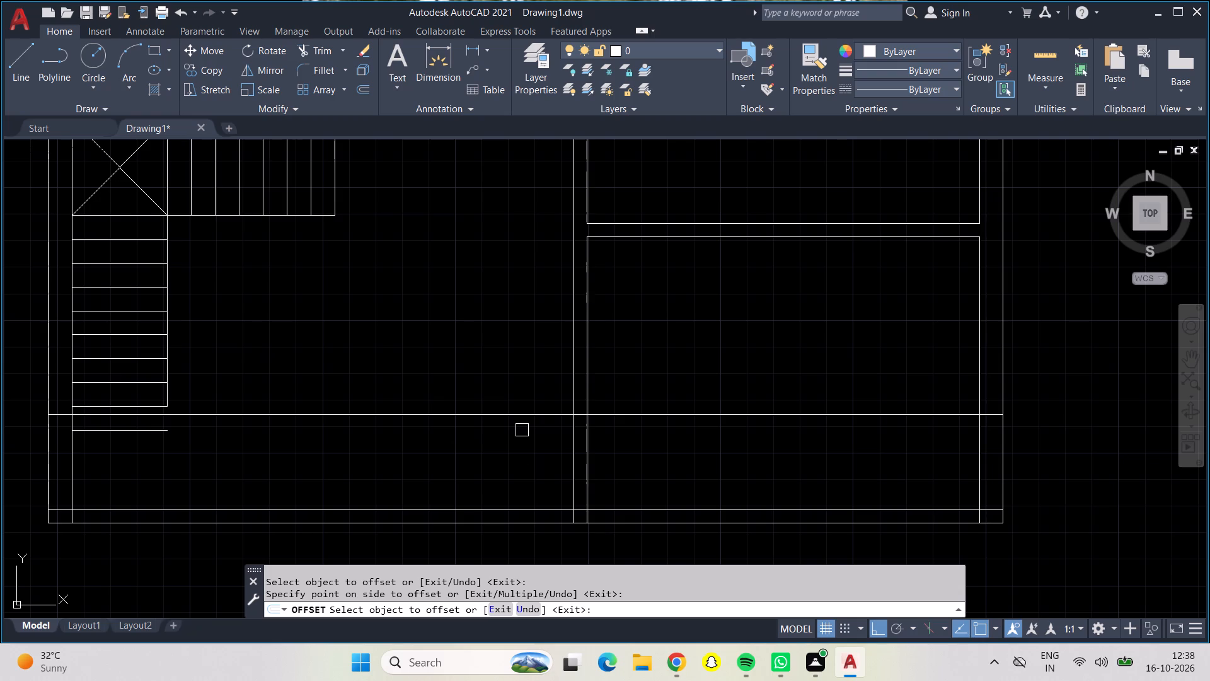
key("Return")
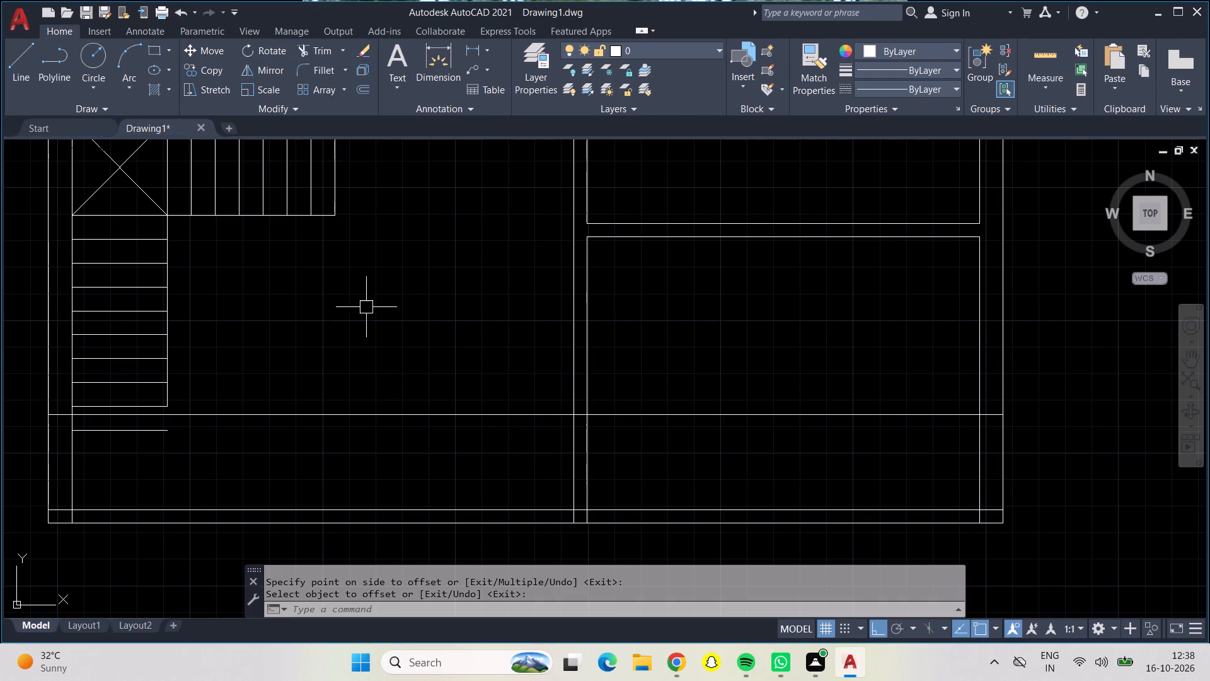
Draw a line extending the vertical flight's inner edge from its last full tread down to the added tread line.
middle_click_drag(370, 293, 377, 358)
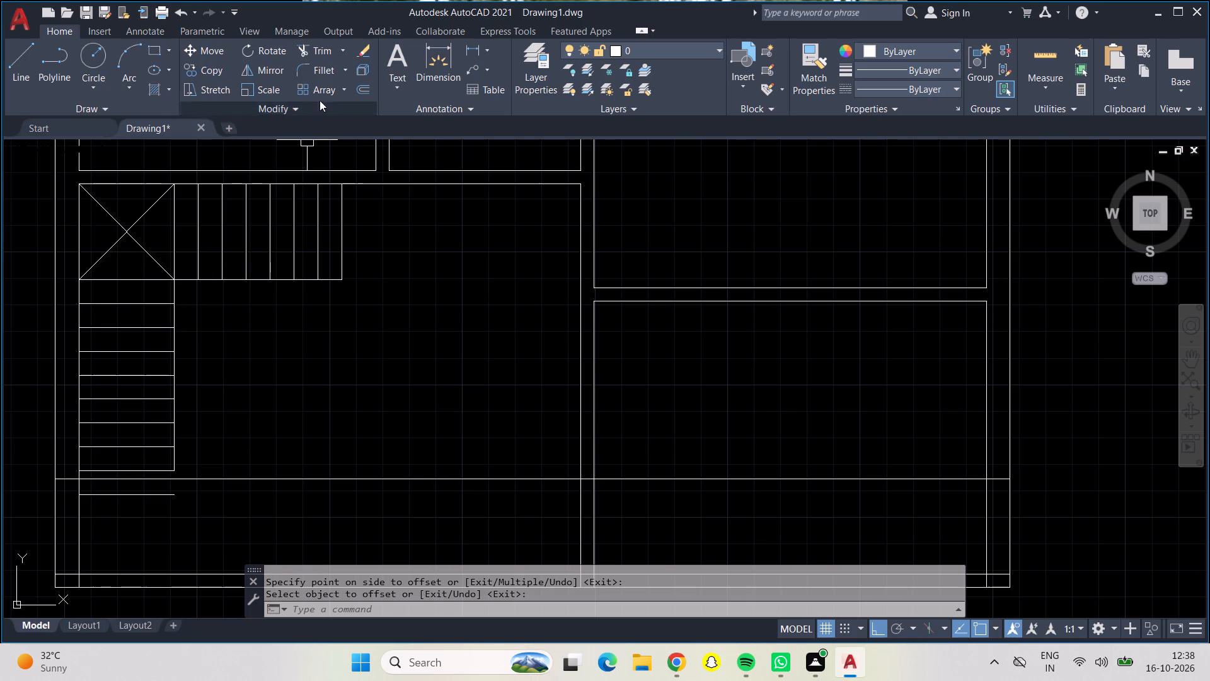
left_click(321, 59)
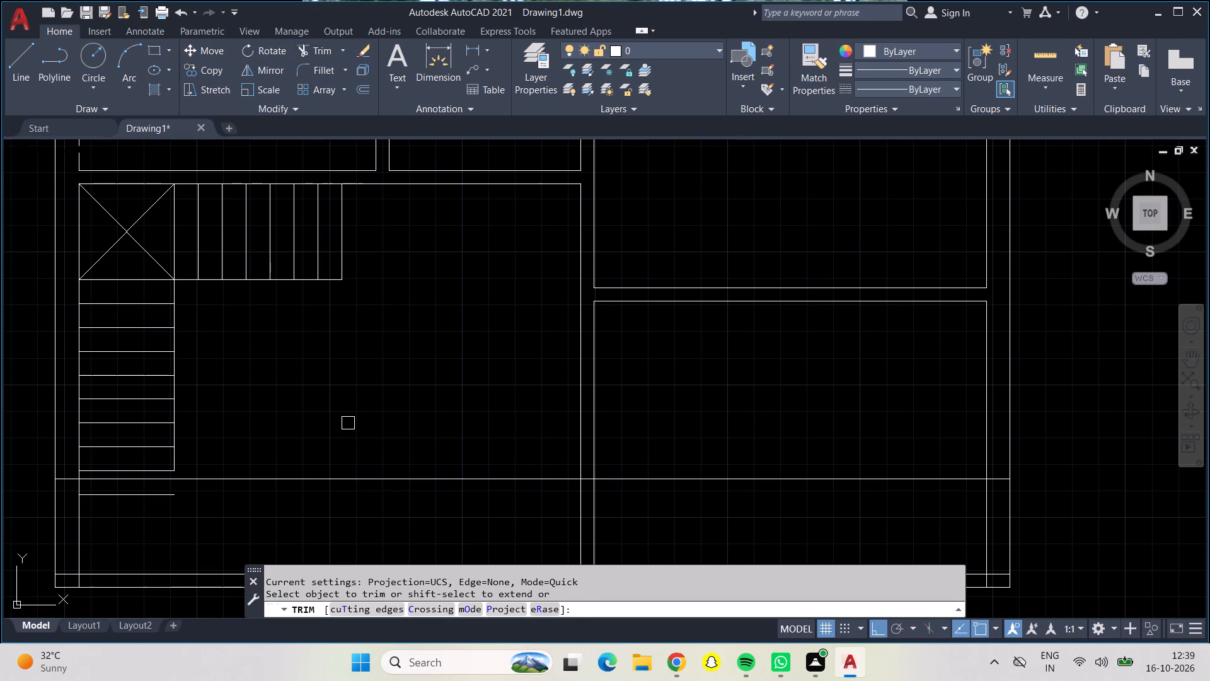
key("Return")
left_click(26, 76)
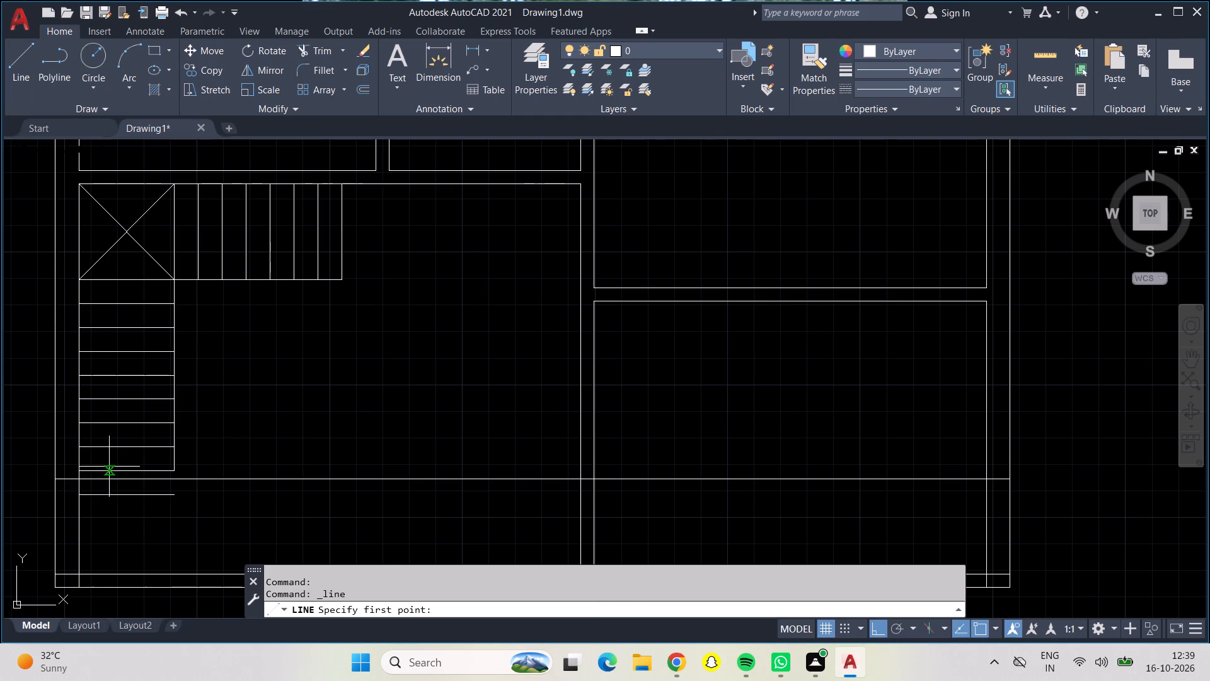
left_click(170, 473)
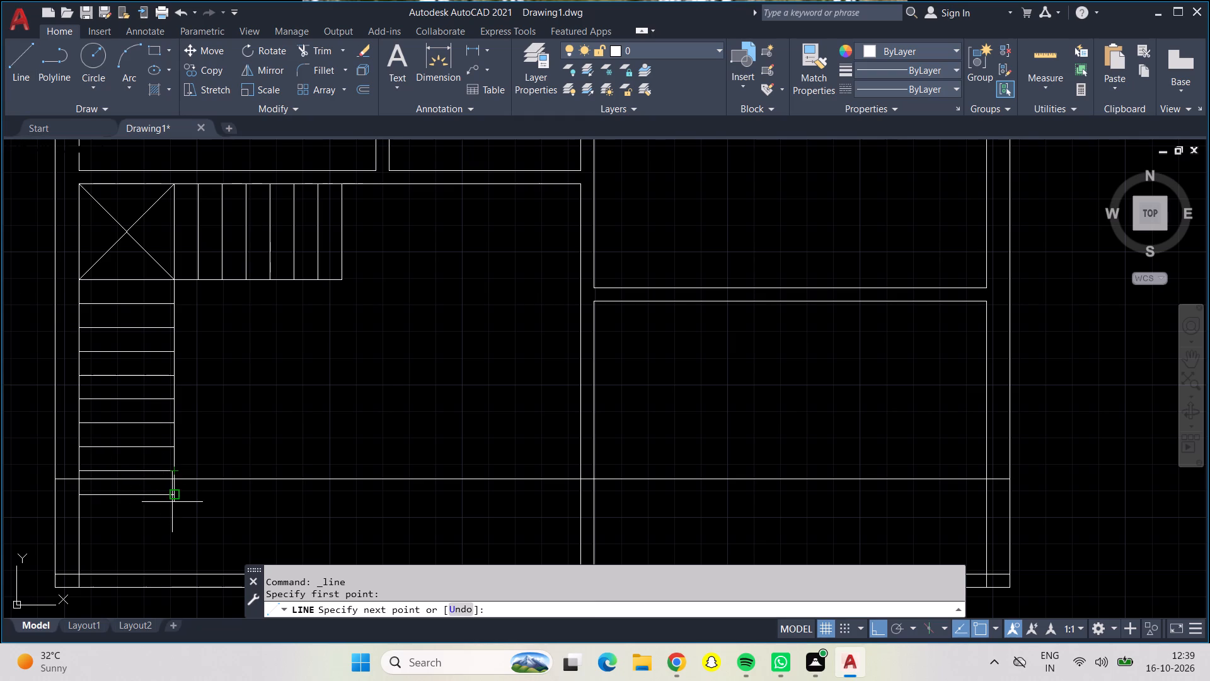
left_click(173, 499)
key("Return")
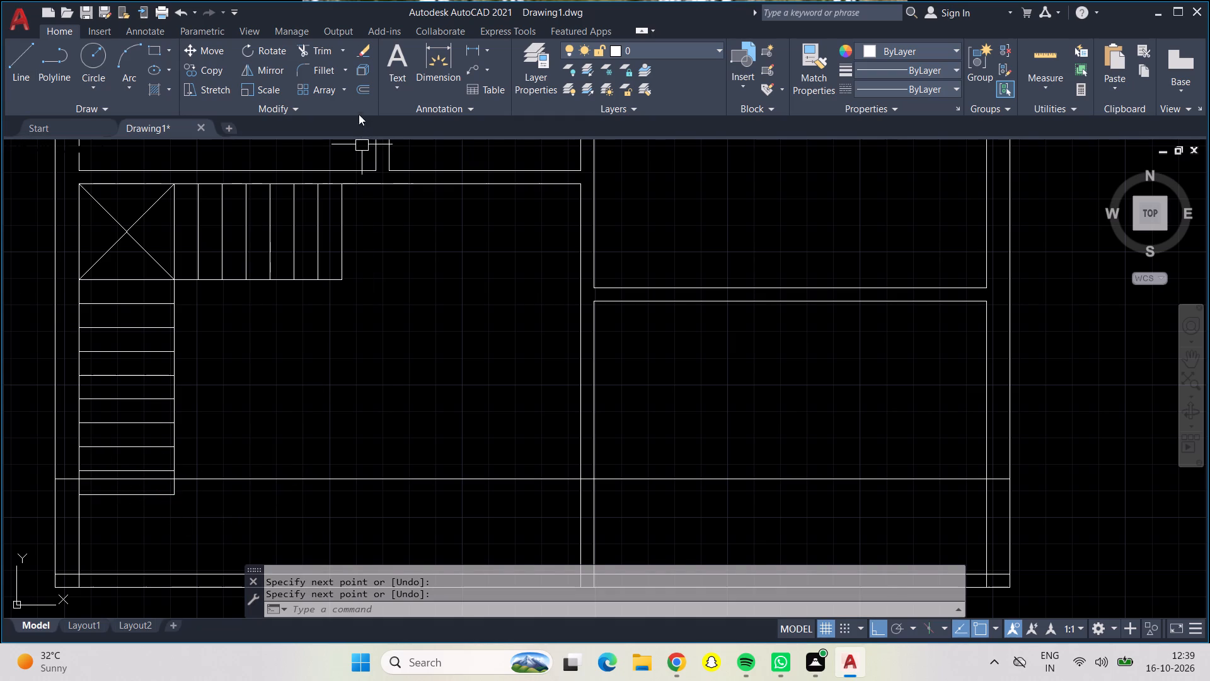
Trim the 3' offset line between the vertical flight and the central partition.
left_click(337, 53)
left_click_drag(412, 445, 415, 467)
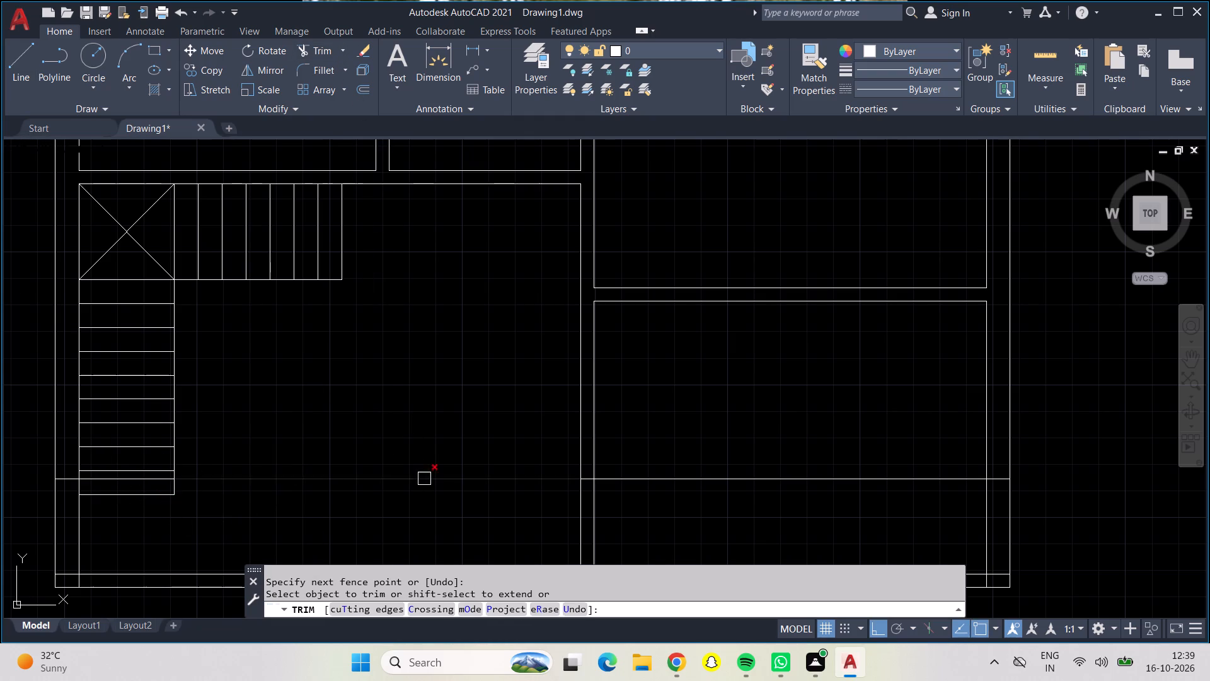
left_click(425, 476)
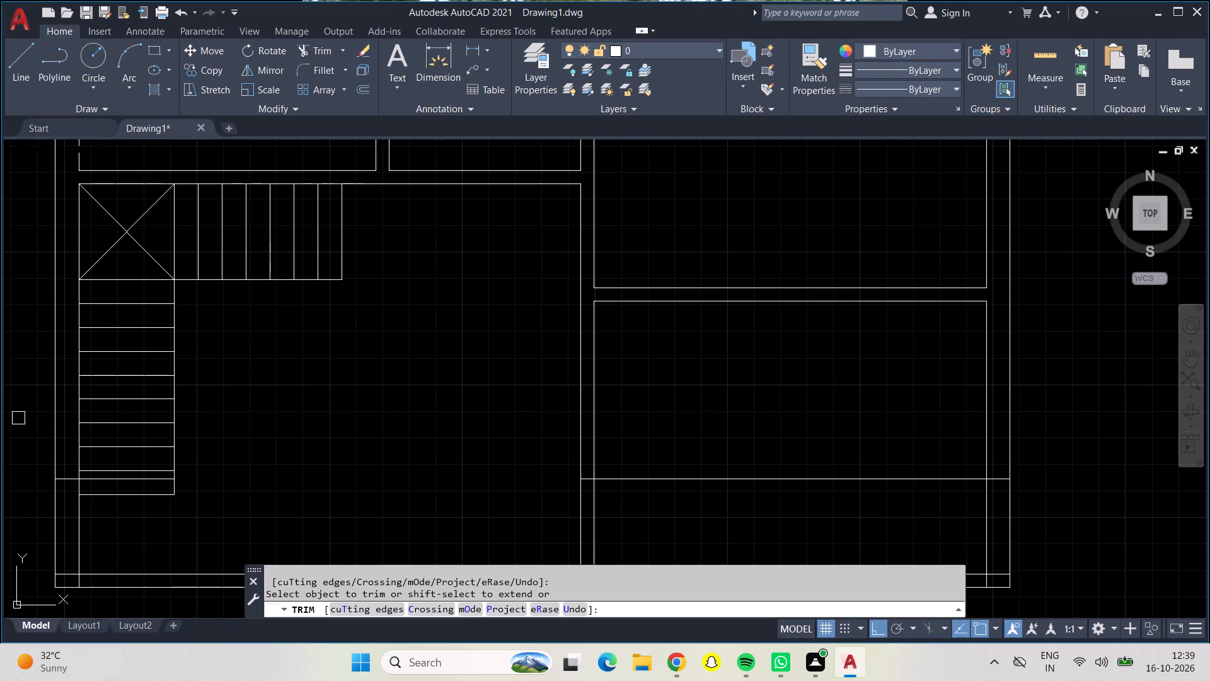
Measure the staircase room's clear dimensions and the vertical flight's length.
left_click(1058, 57)
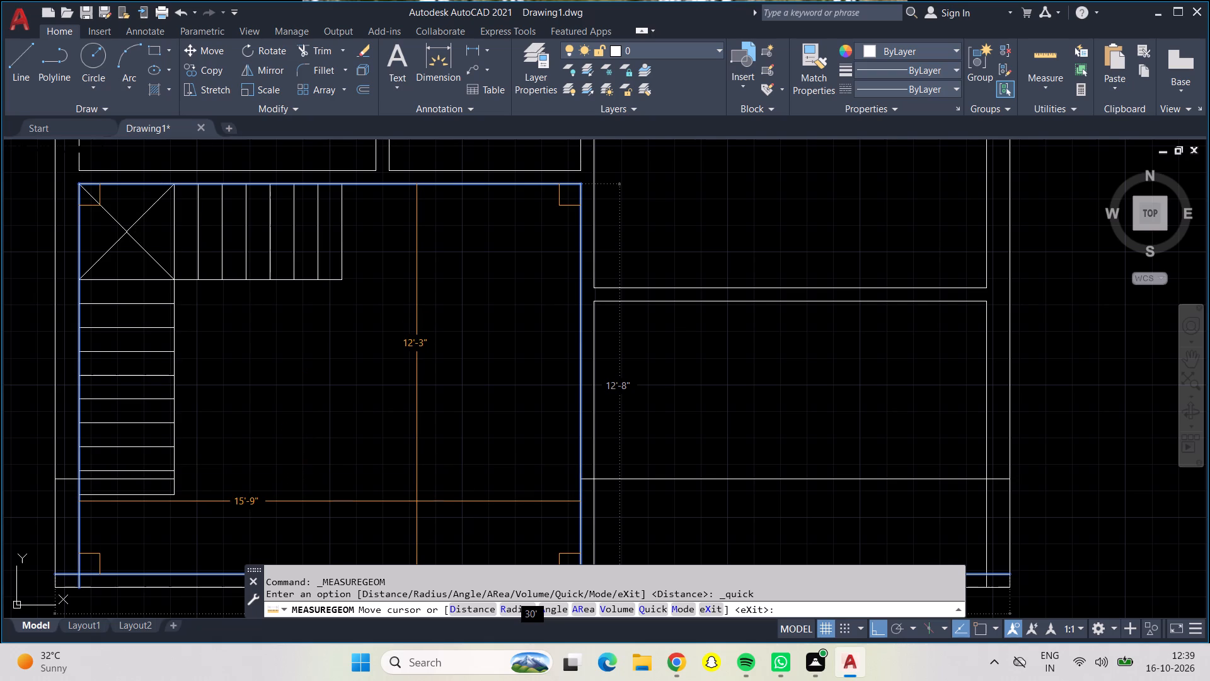
middle_click_drag(417, 502, 417, 466)
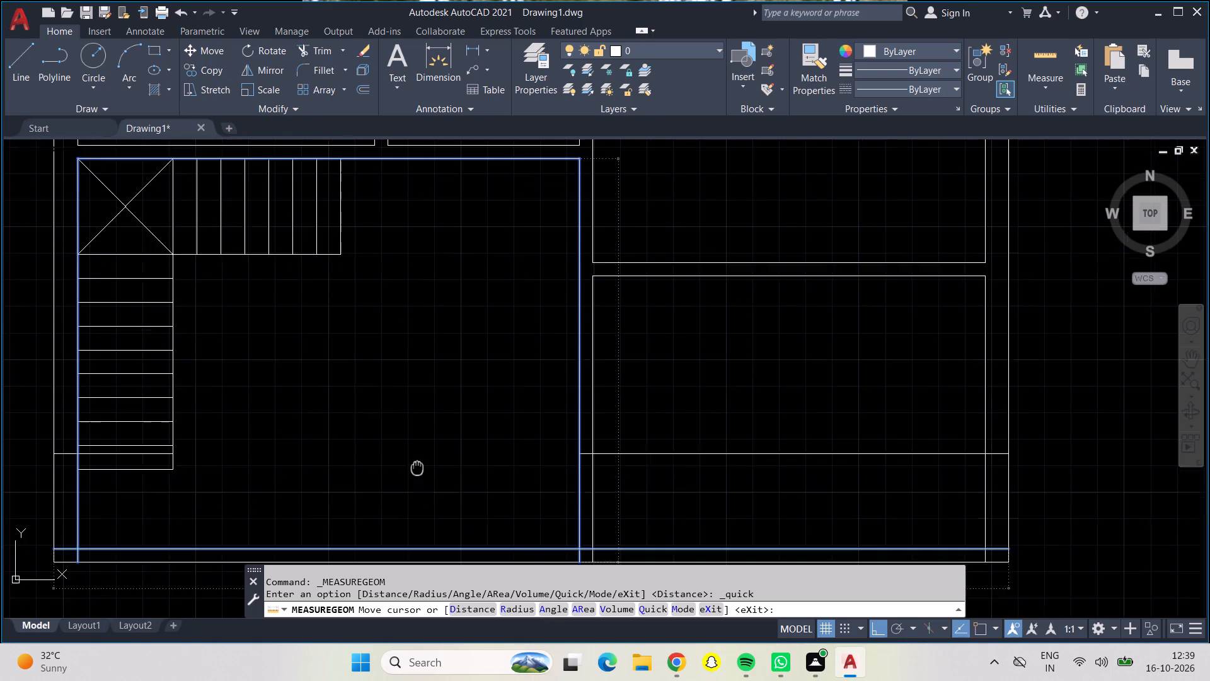
middle_click_drag(417, 466, 419, 455)
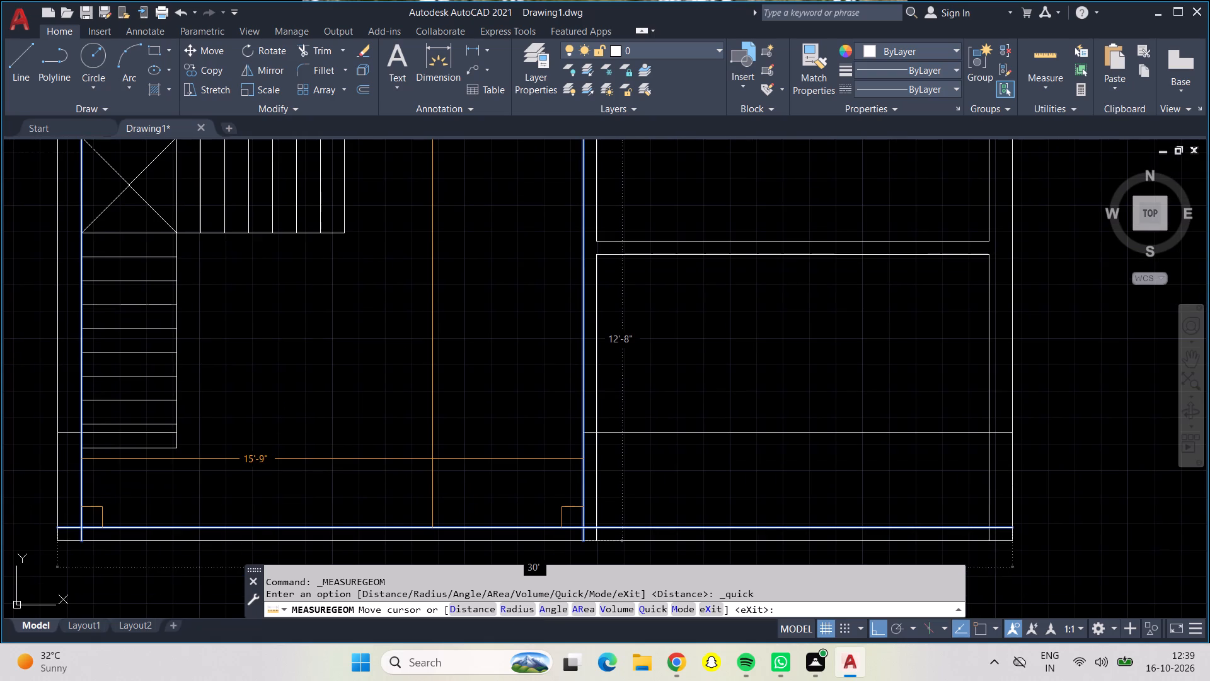
middle_click_drag(436, 459, 445, 470)
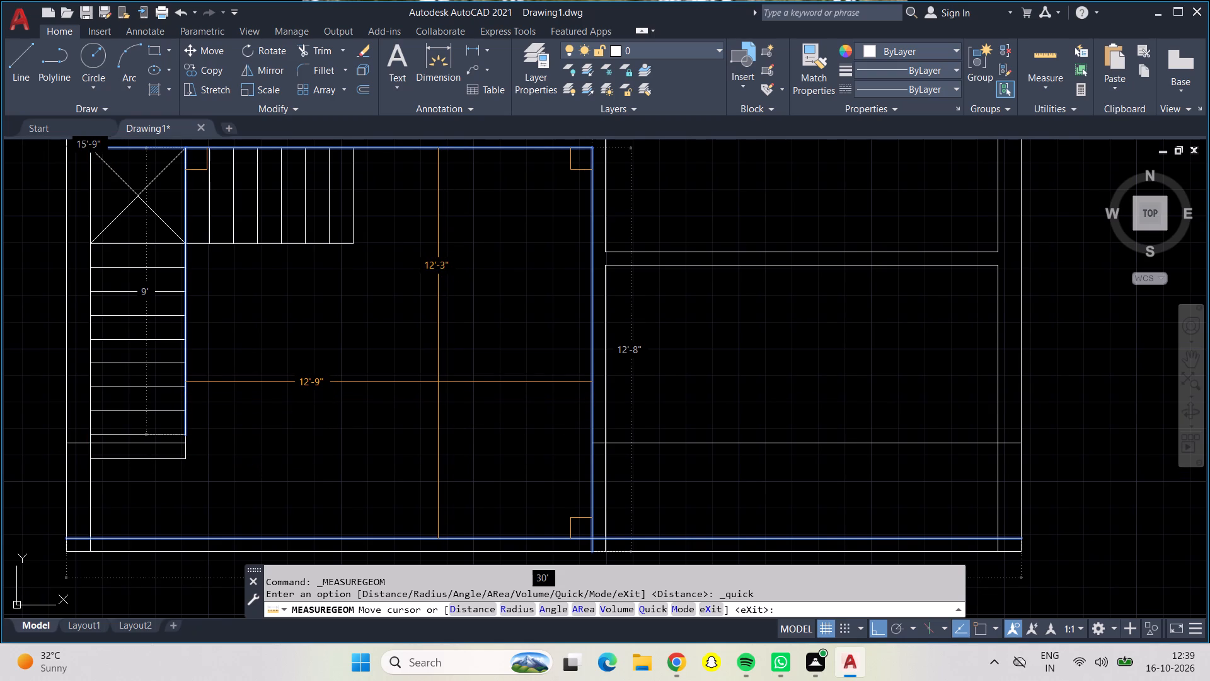
key("Escape")
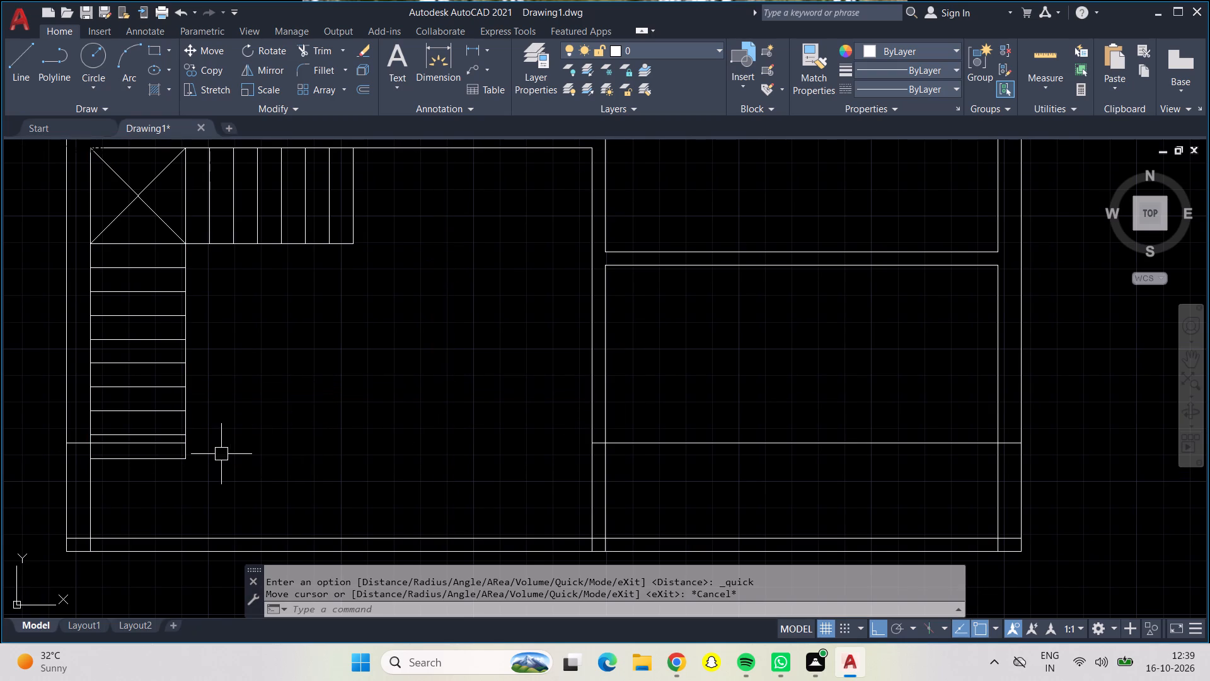
Remove the added tread line, the 3' line's stub and the short edge extension below the vertical flight's last full tread.
left_click(163, 442)
left_click_drag(164, 457, 170, 460)
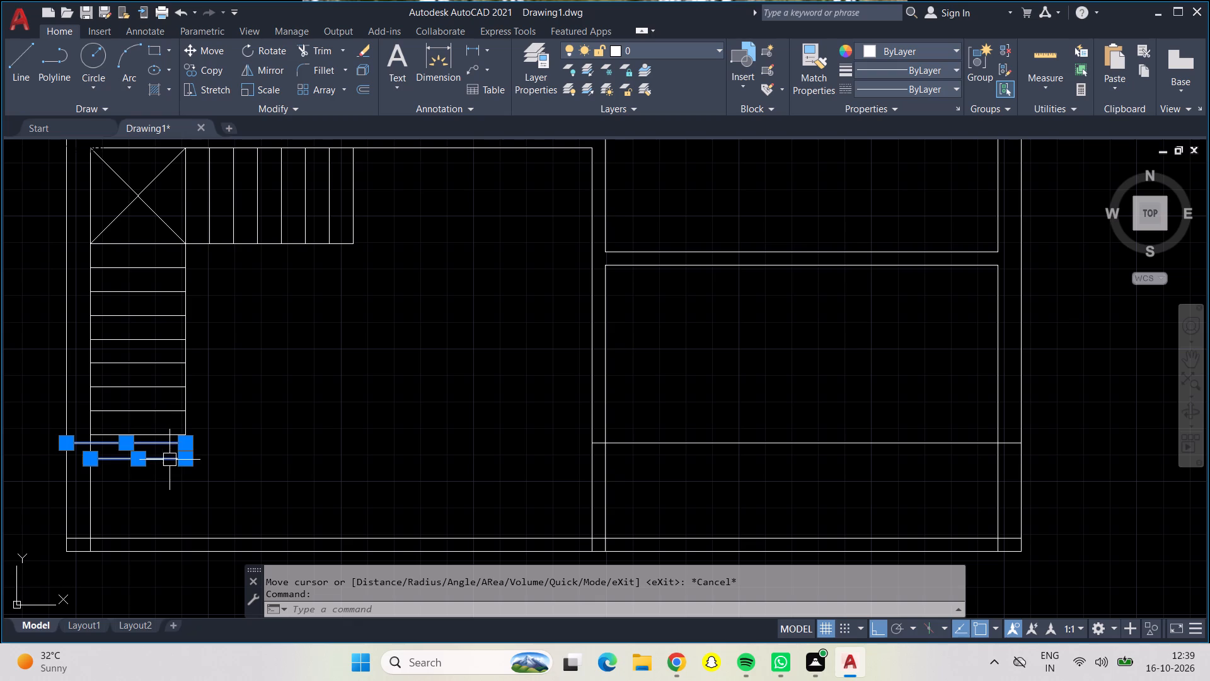
key("Delete")
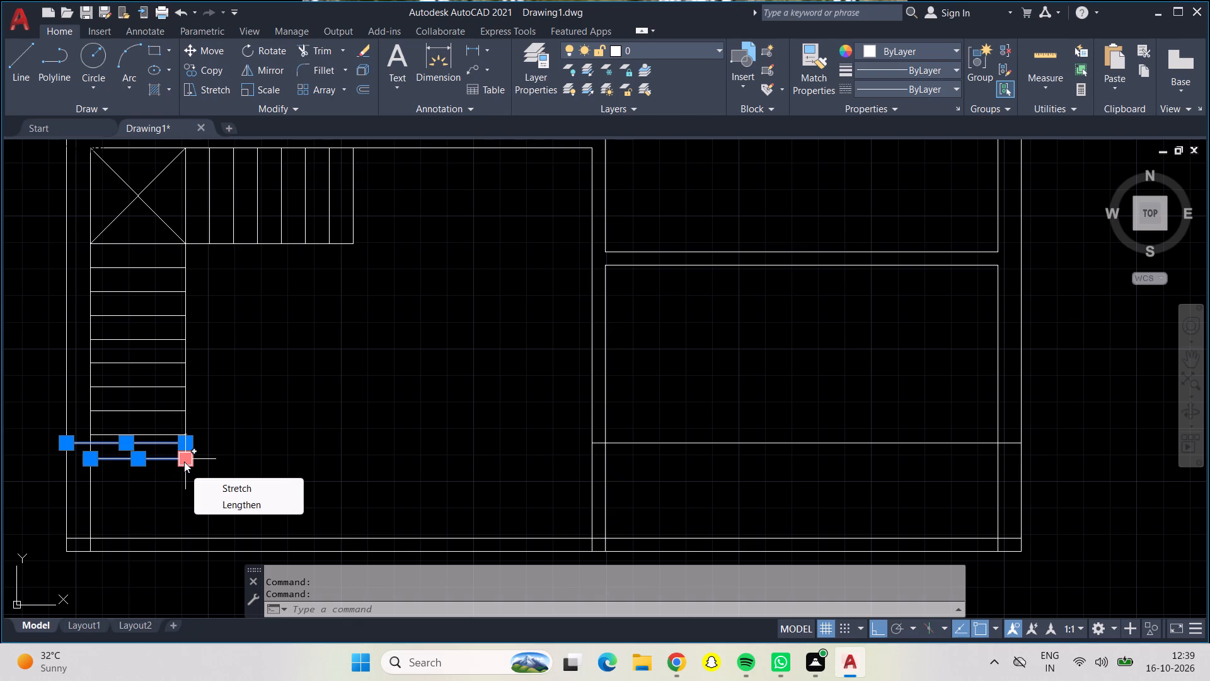
key("Delete")
key("Delete")
key("Delete")
key("Delete")
left_click(220, 438)
key("Delete")
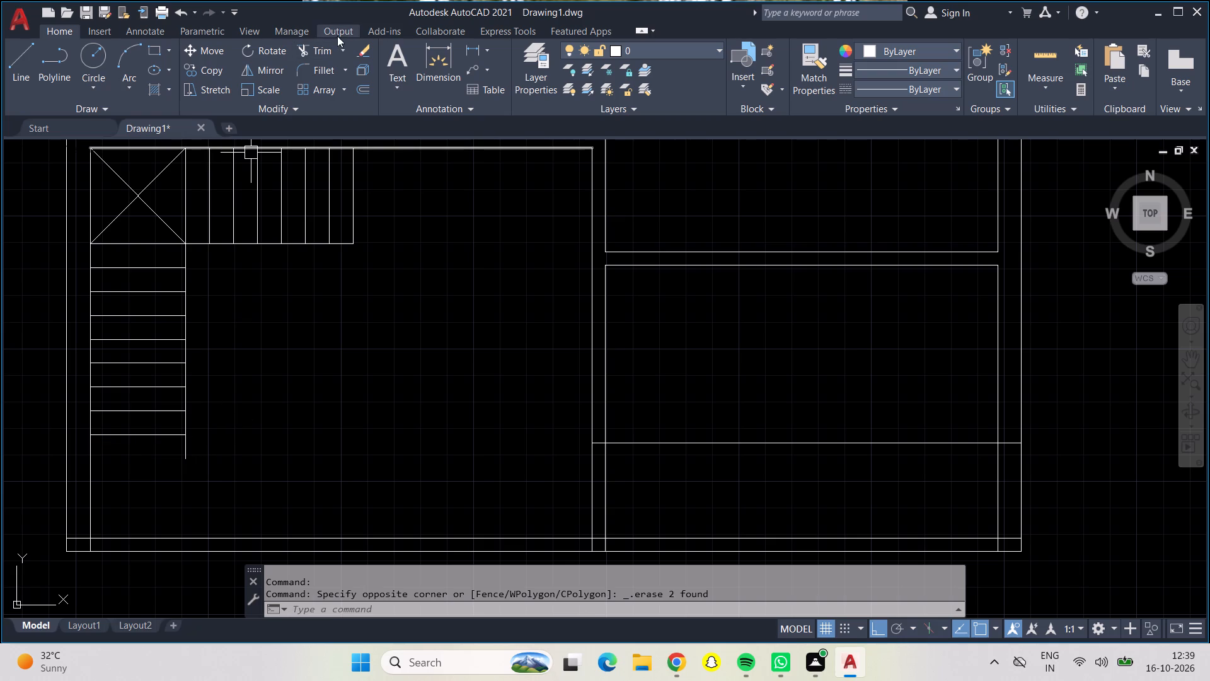
left_click(323, 47)
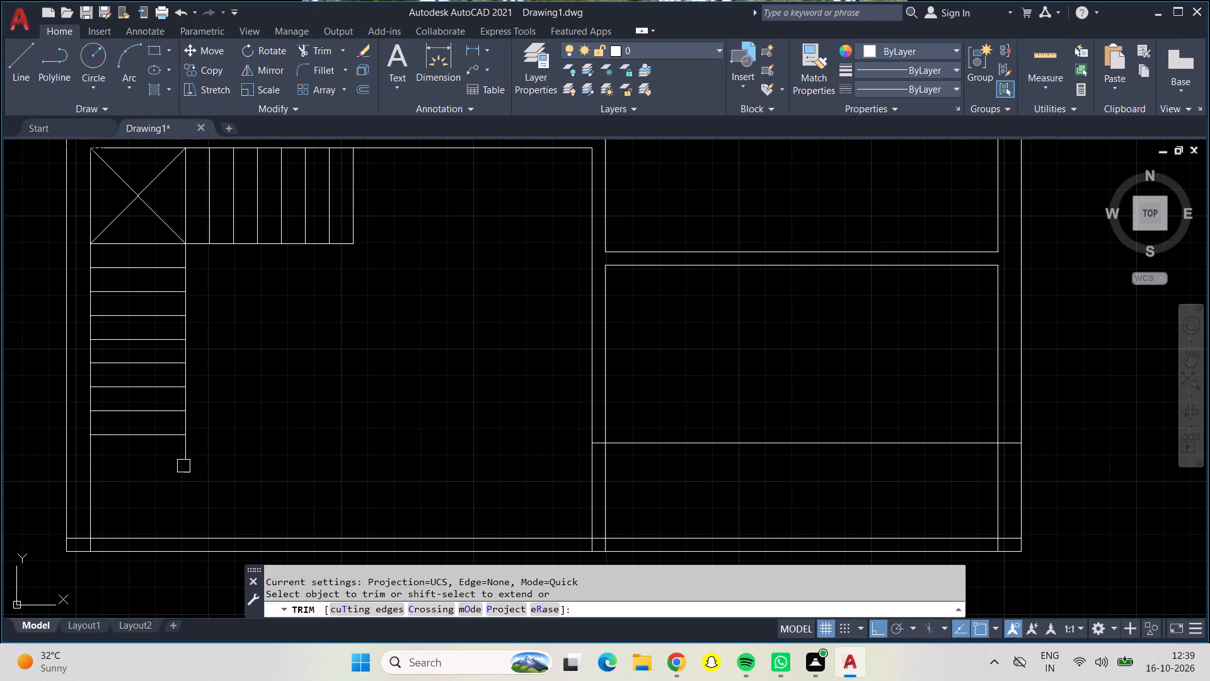
left_click(185, 457)
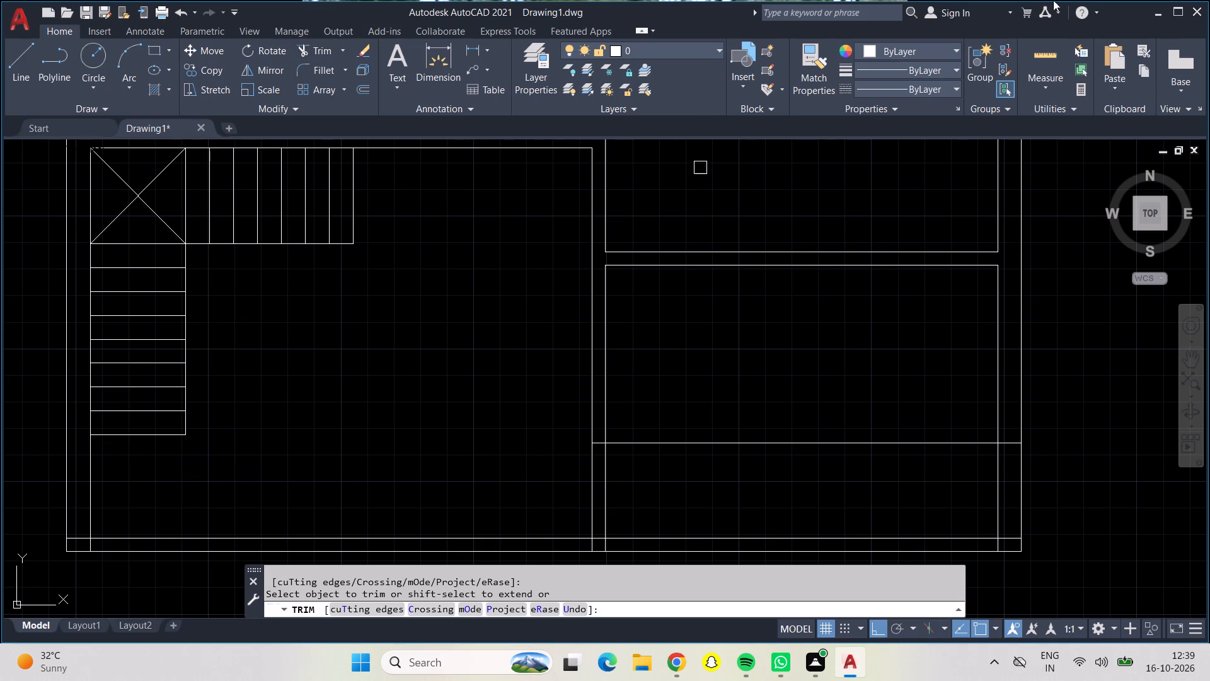
Measure the clear distance between the vertical flight's last tread and the bottom wall, and the room's clear width there.
left_click(1056, 52)
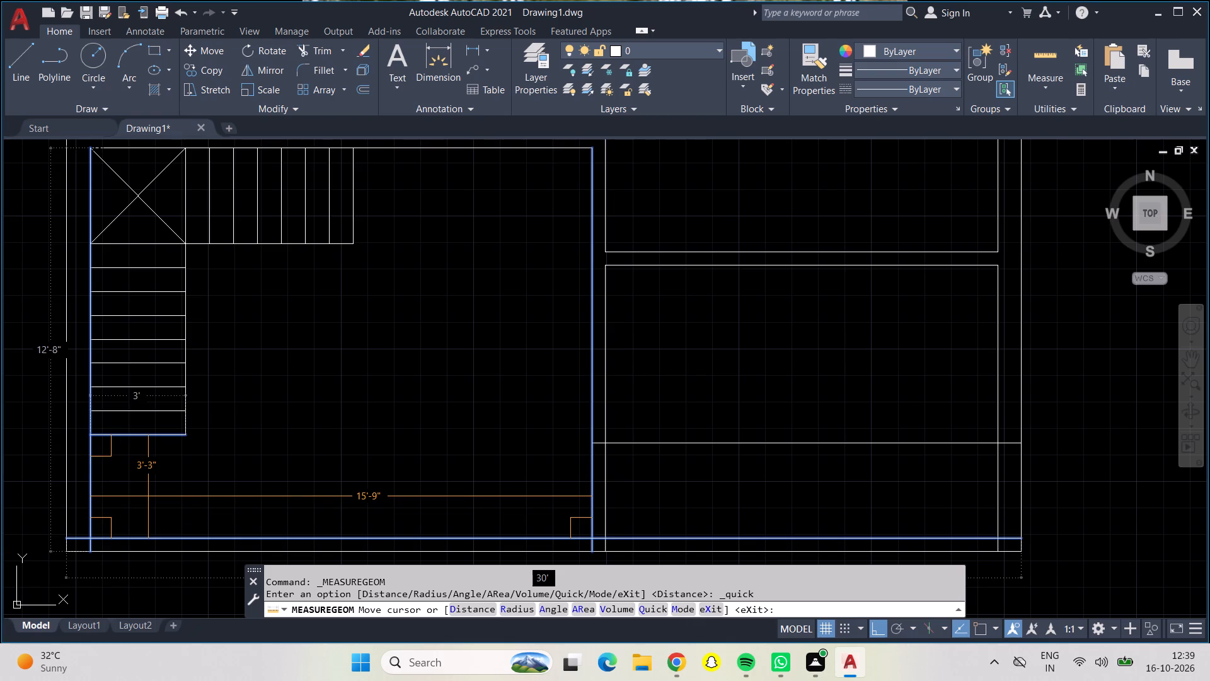
middle_click_drag(148, 496, 148, 482)
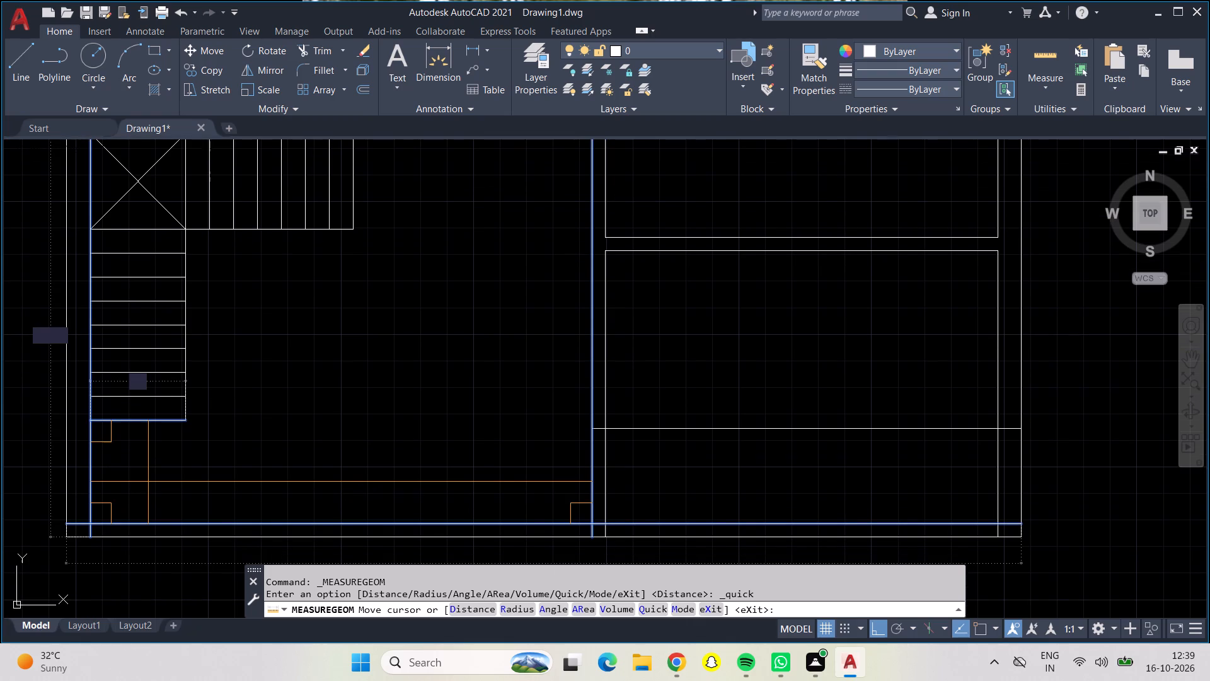
scroll(148, 482, "up", 1)
middle_click_drag(148, 482, 139, 438)
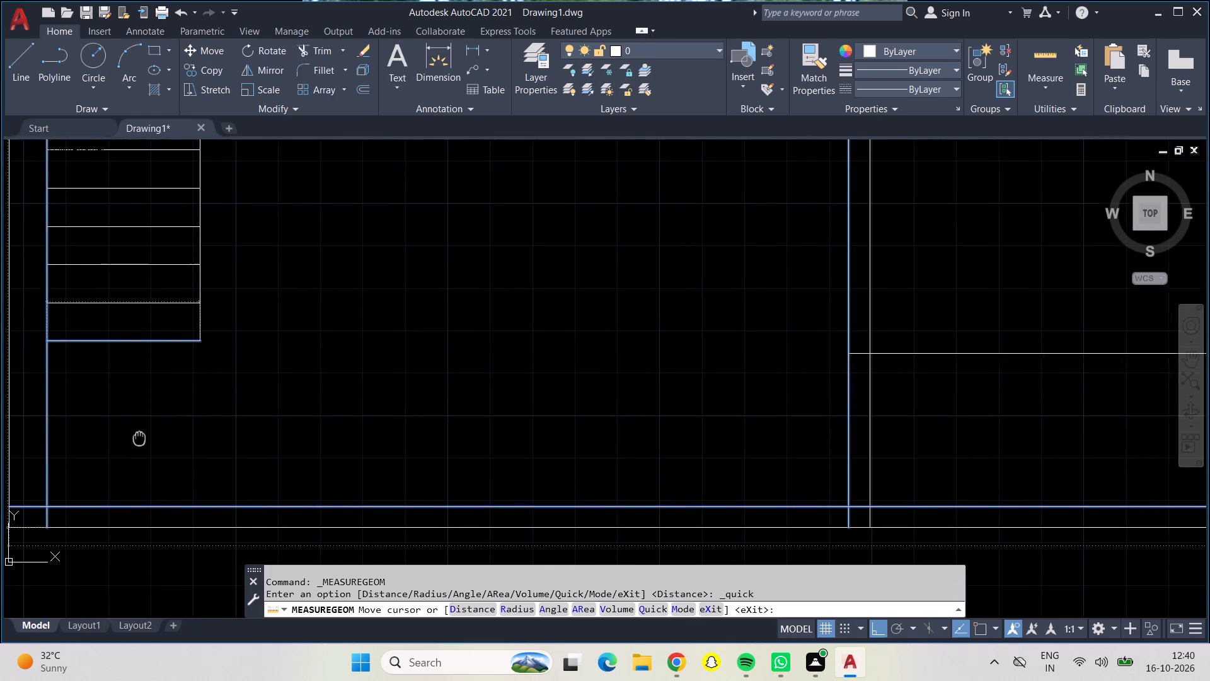
middle_click_drag(139, 438, 113, 428)
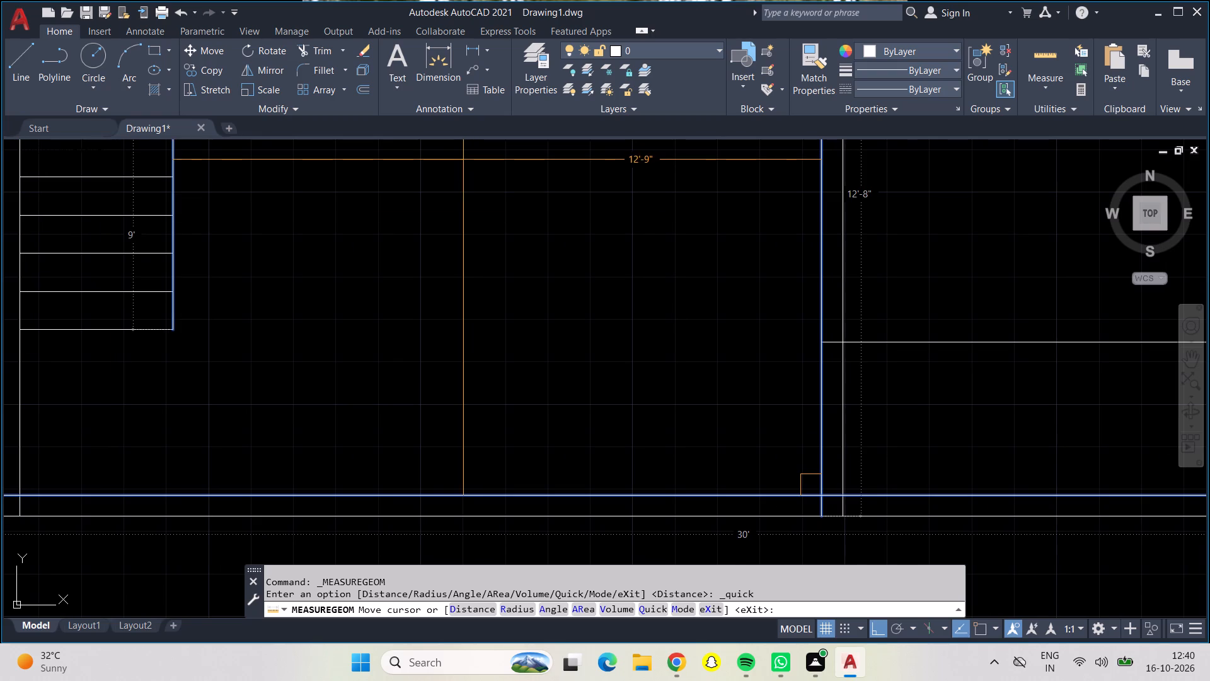
key("Return")
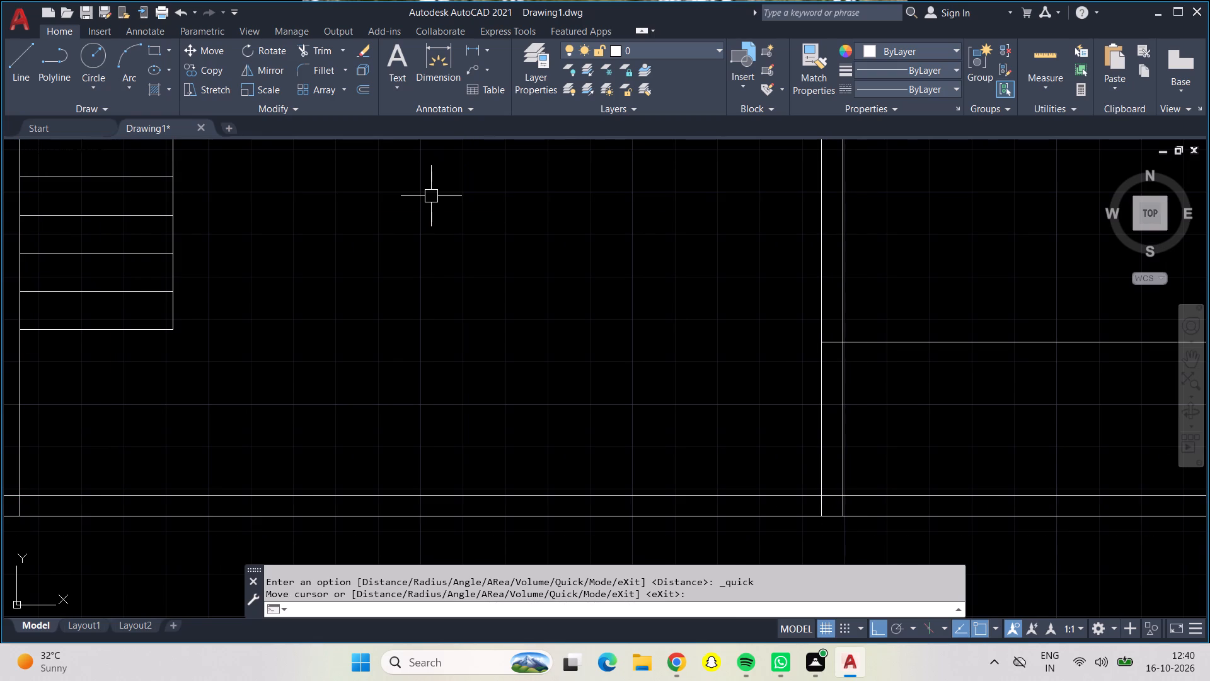
Trim away the vertical flight's two lowest treads together with the inner edge segments beside them.
scroll(431, 196, "down", 1)
middle_click_drag(431, 196, 413, 405)
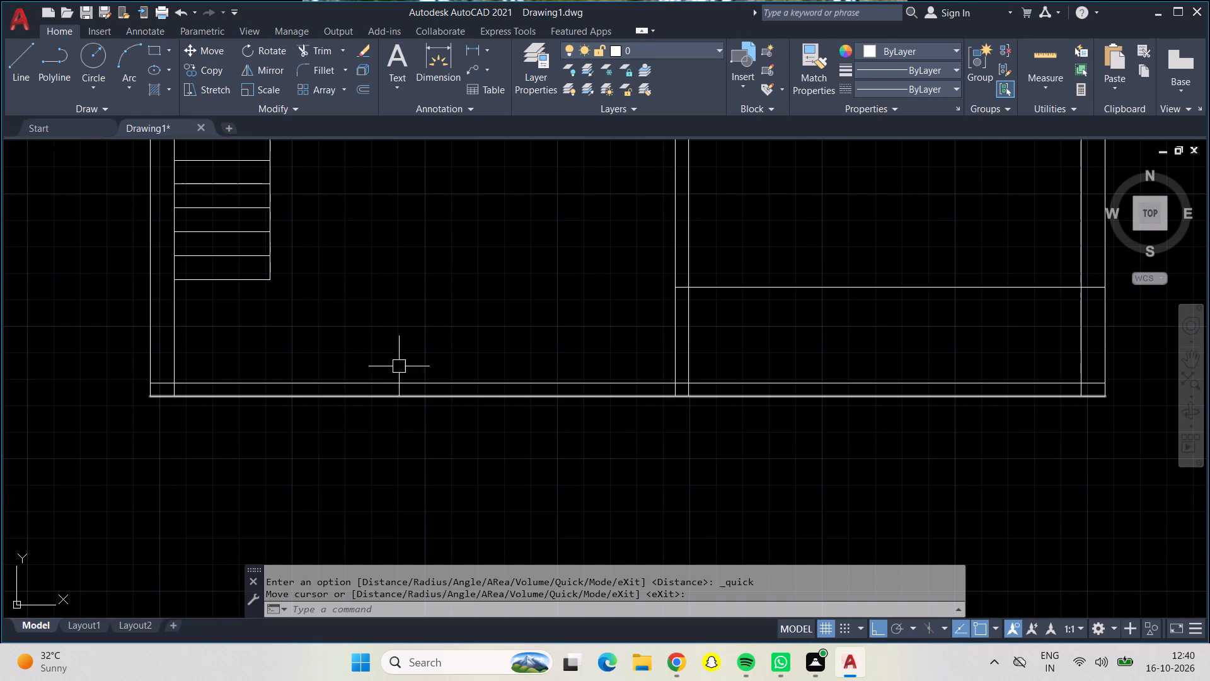
middle_click_drag(417, 294, 390, 456)
scroll(390, 456, "up", 1)
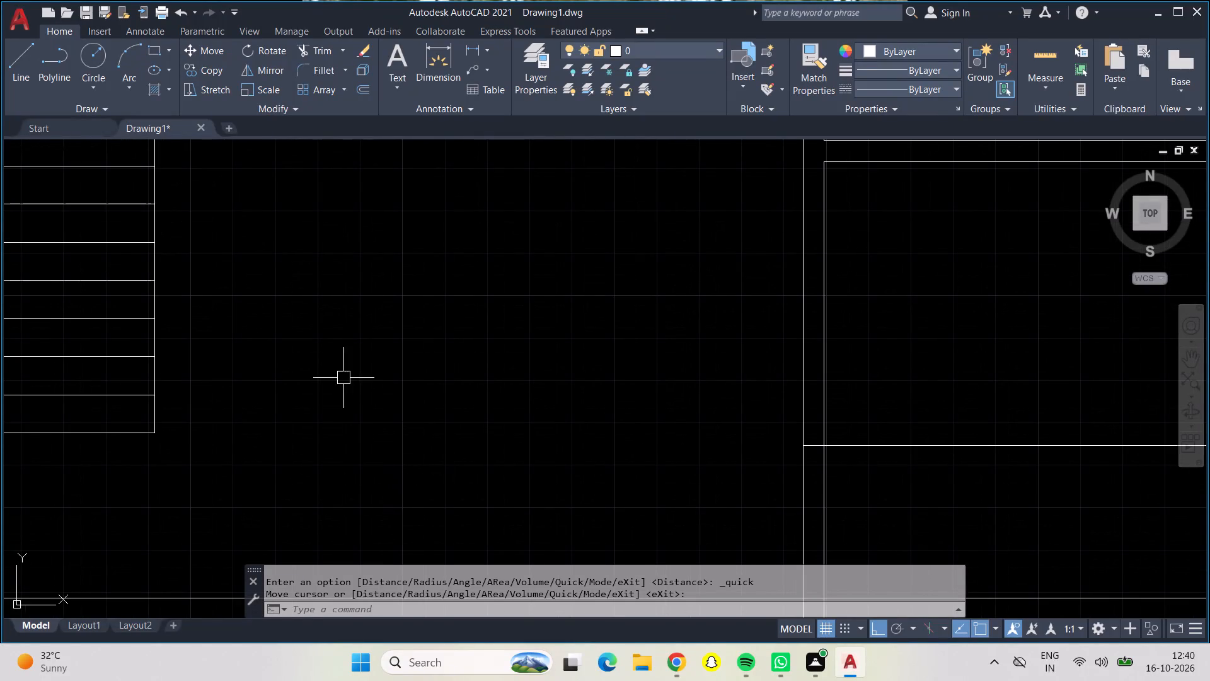
scroll(343, 377, "down", 2)
middle_click_drag(342, 377, 188, 436)
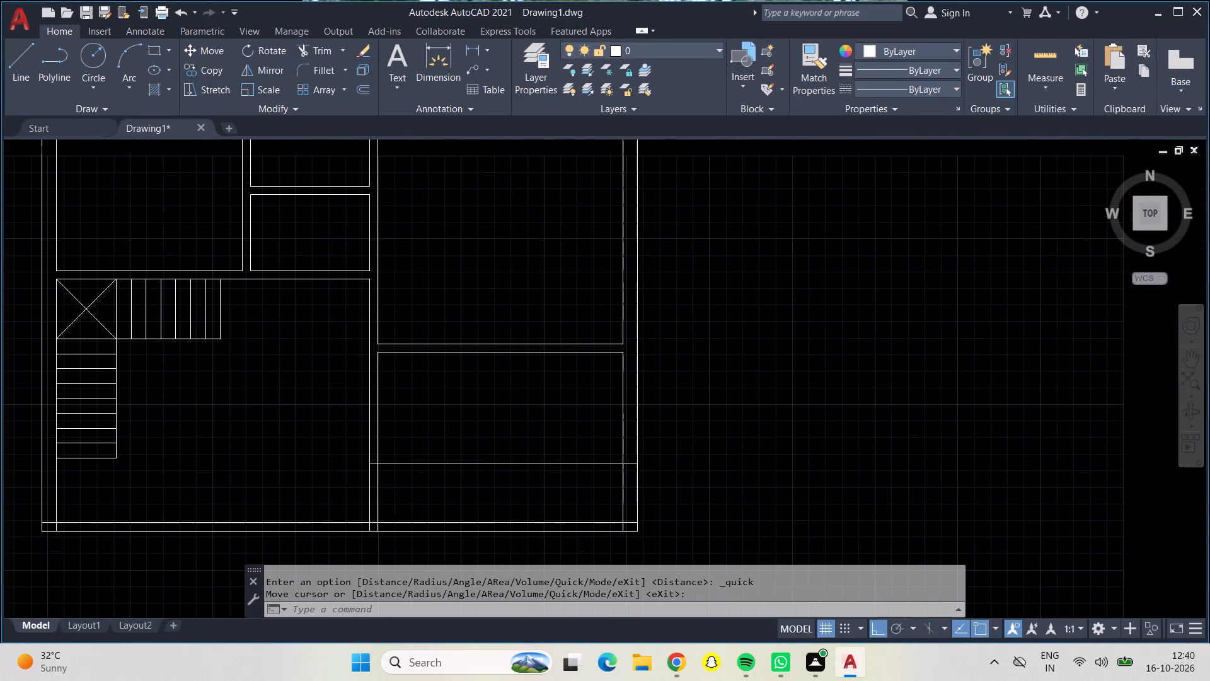
scroll(188, 436, "up", 2)
scroll(188, 436, "down", 1)
middle_click_drag(188, 436, 225, 399)
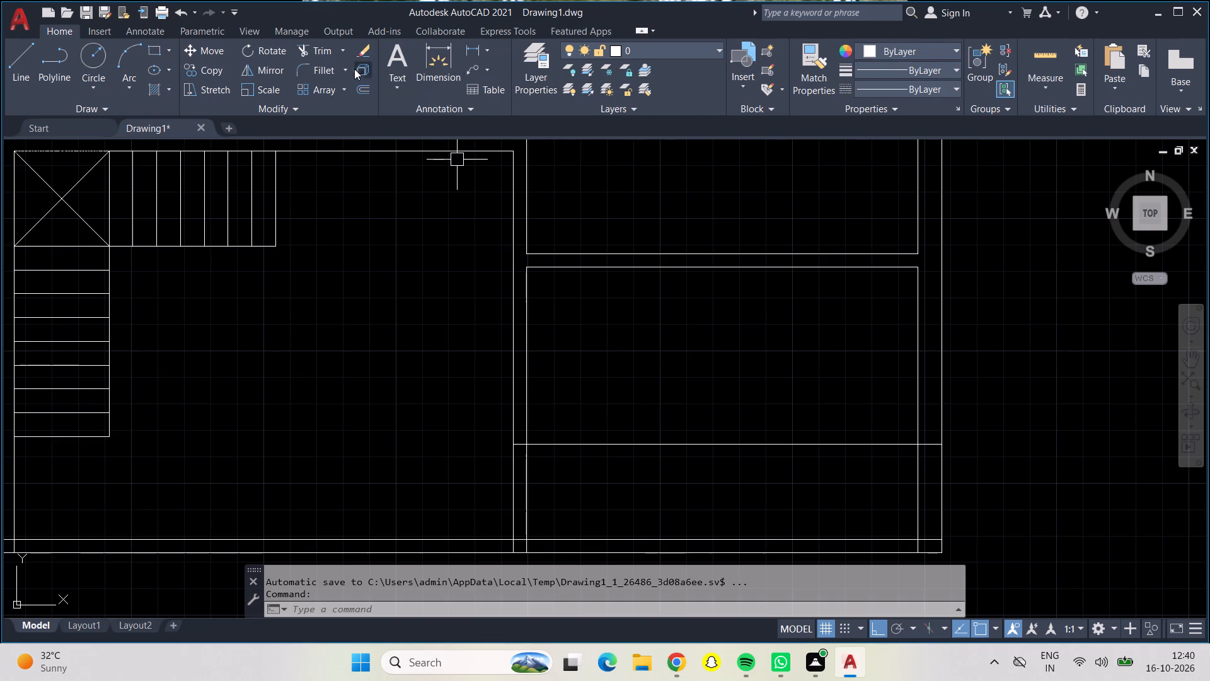
left_click(307, 47)
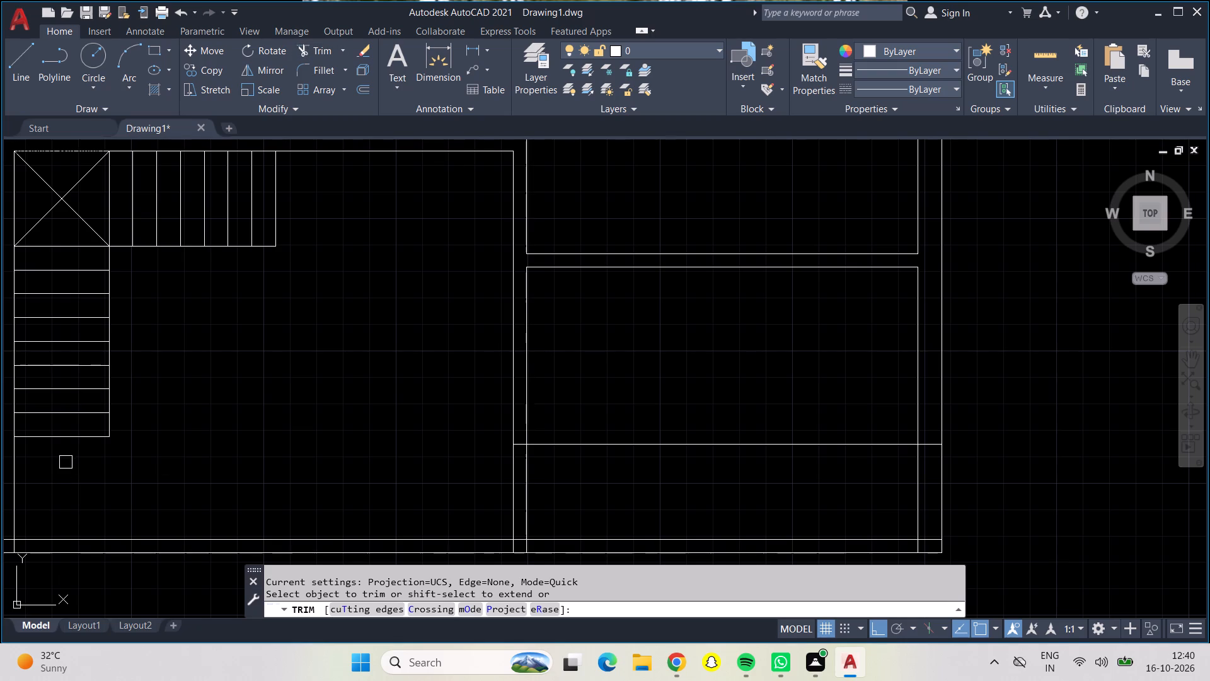
left_click(73, 433)
left_click(105, 434)
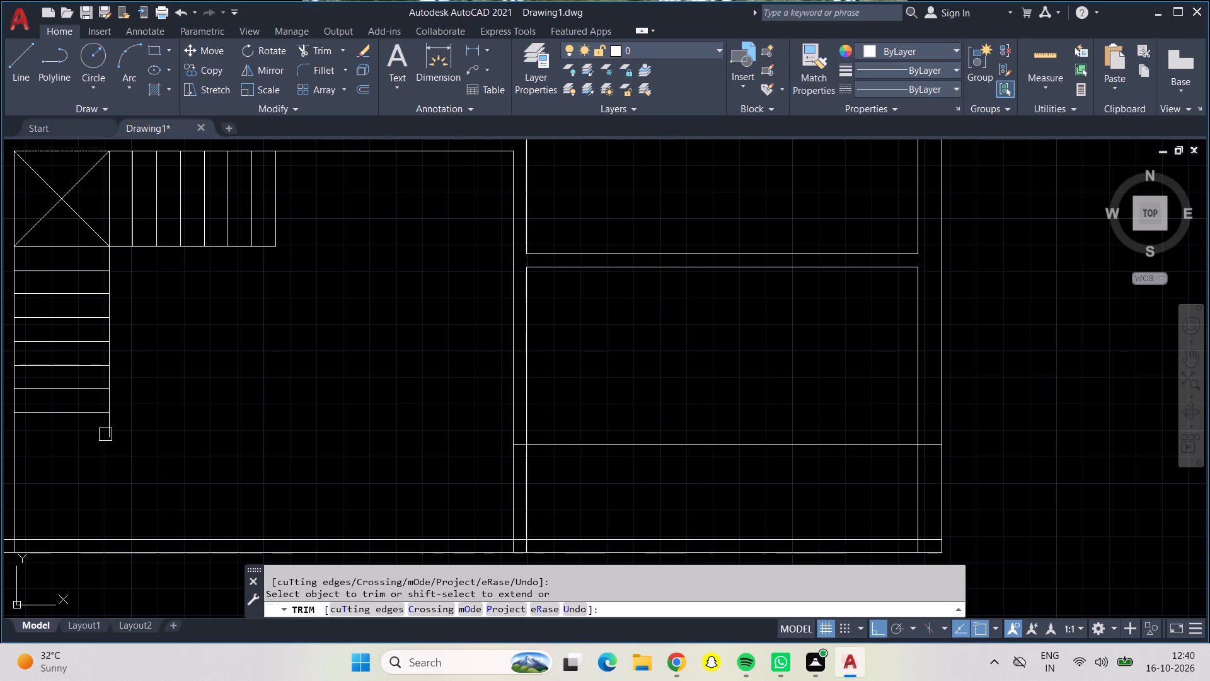
left_click(108, 438)
left_click(84, 410)
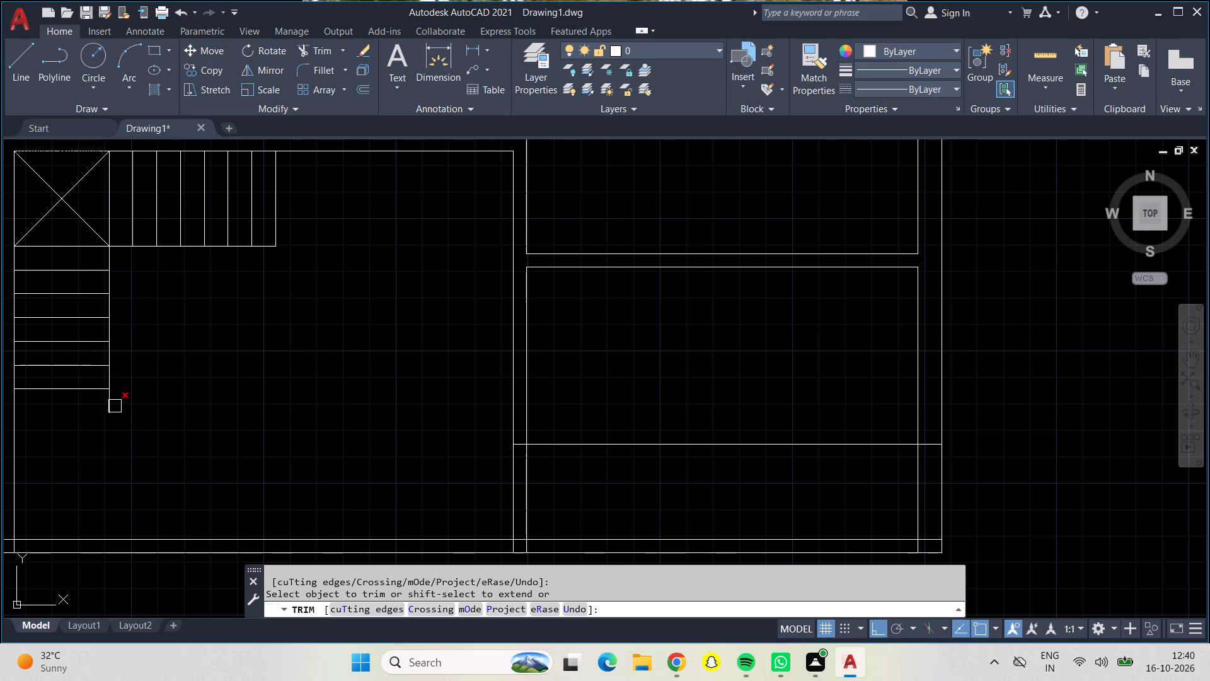
left_click(113, 405)
left_click(111, 405)
Measure the clear distance from the shortened vertical flight's last tread to the bottom wall.
left_click(1048, 61)
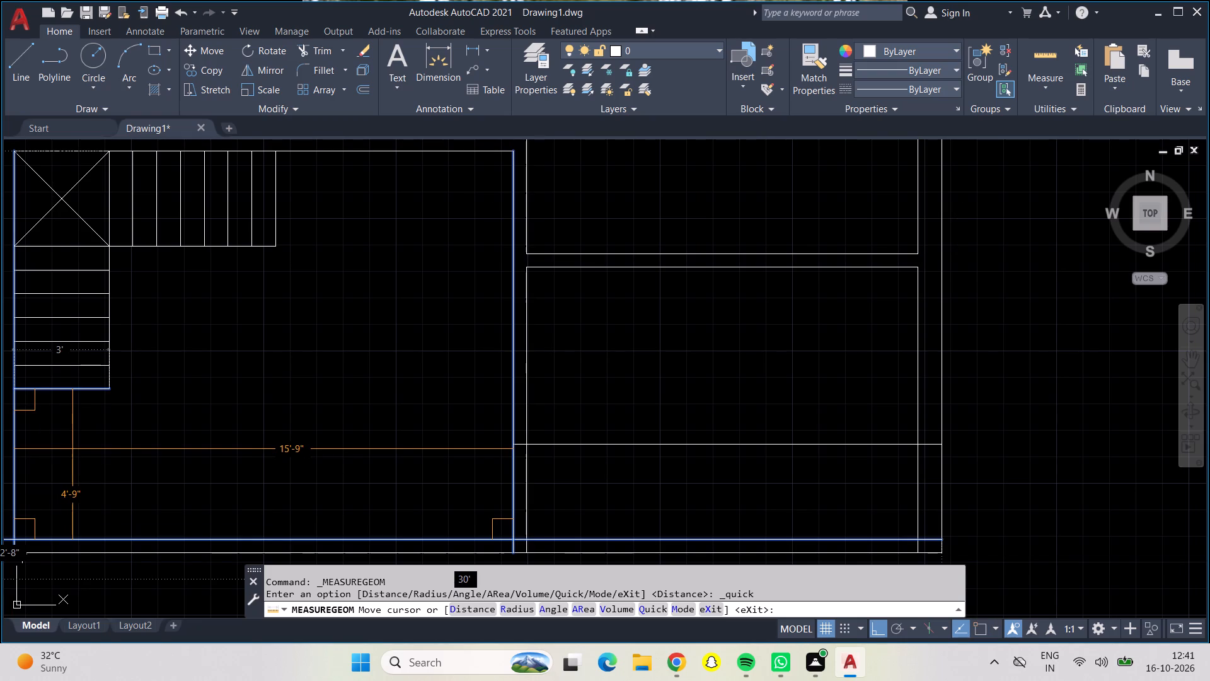
scroll(72, 449, "down", 1)
middle_click_drag(72, 449, 122, 430)
scroll(122, 430, "up", 2)
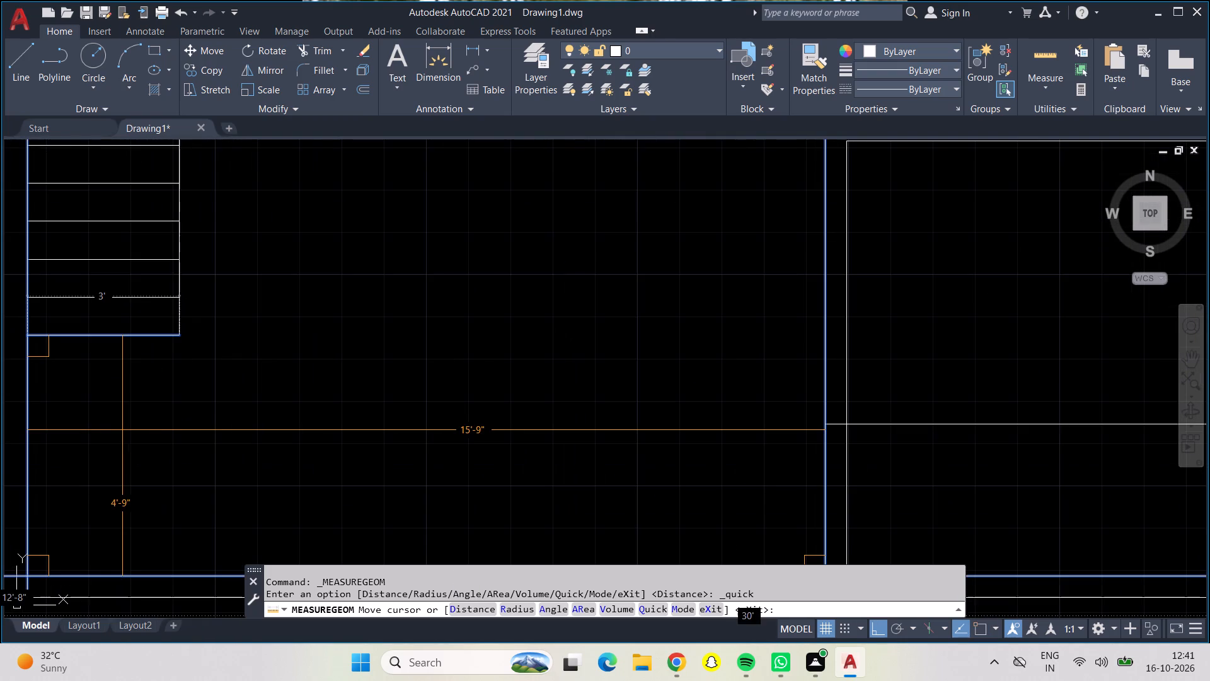
scroll(127, 469, "down", 1)
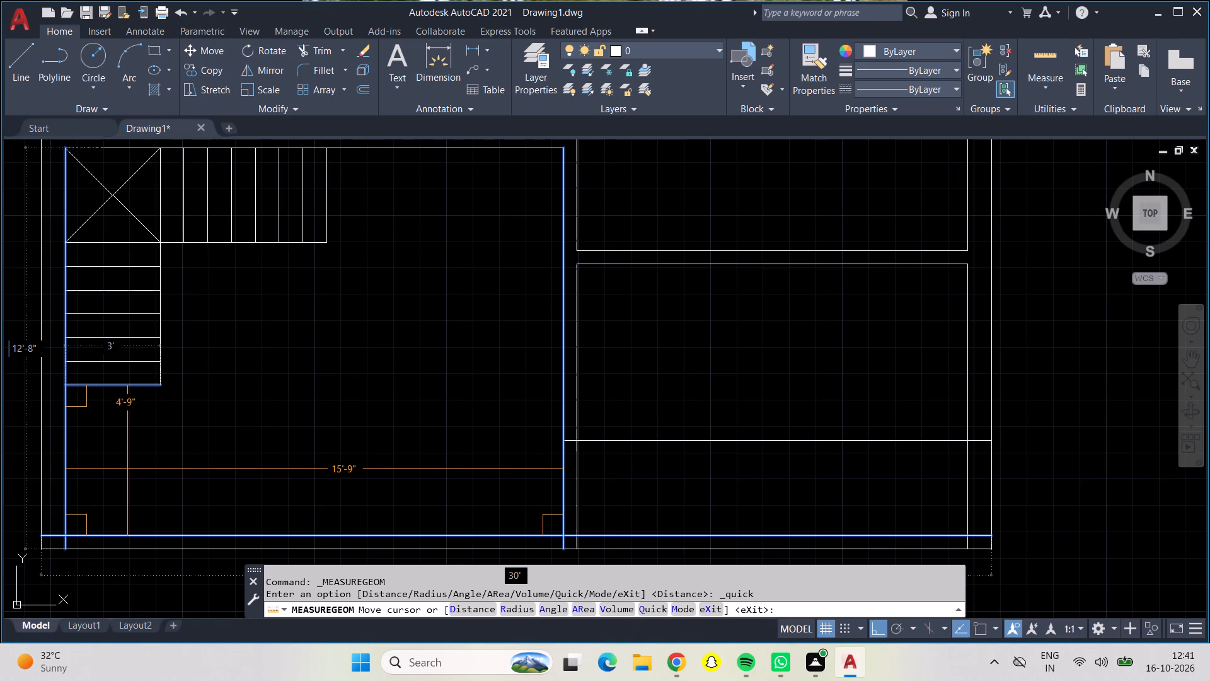
middle_click_drag(127, 469, 125, 457)
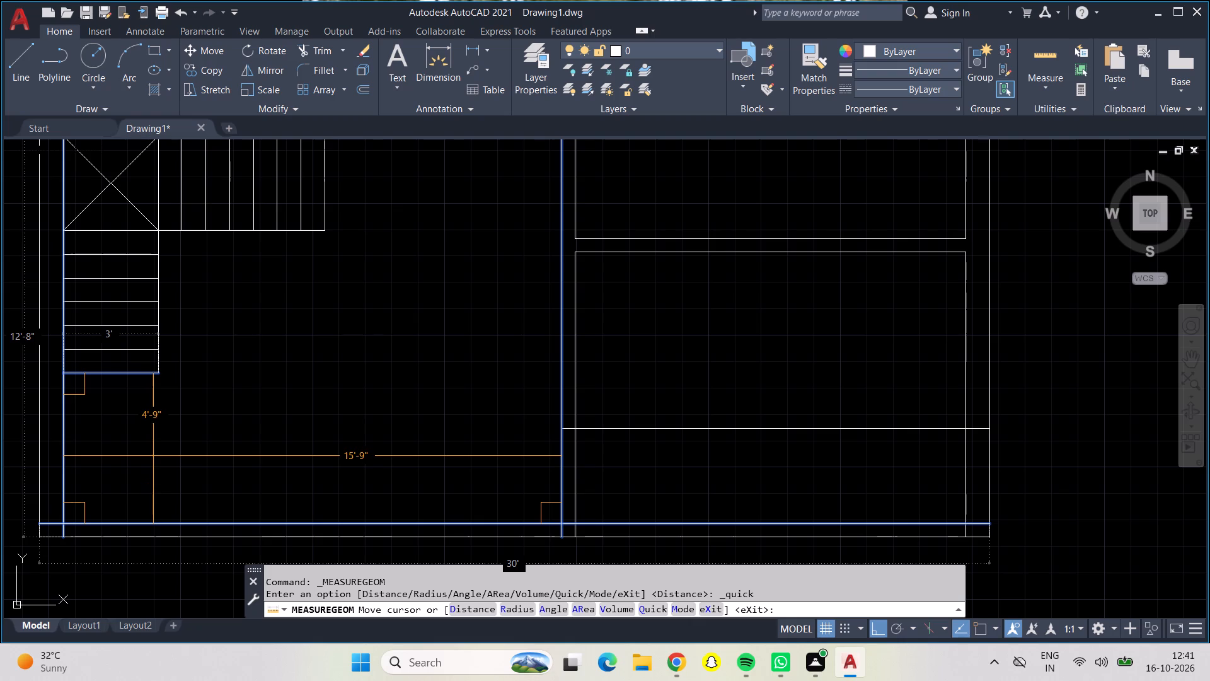
key("Return")
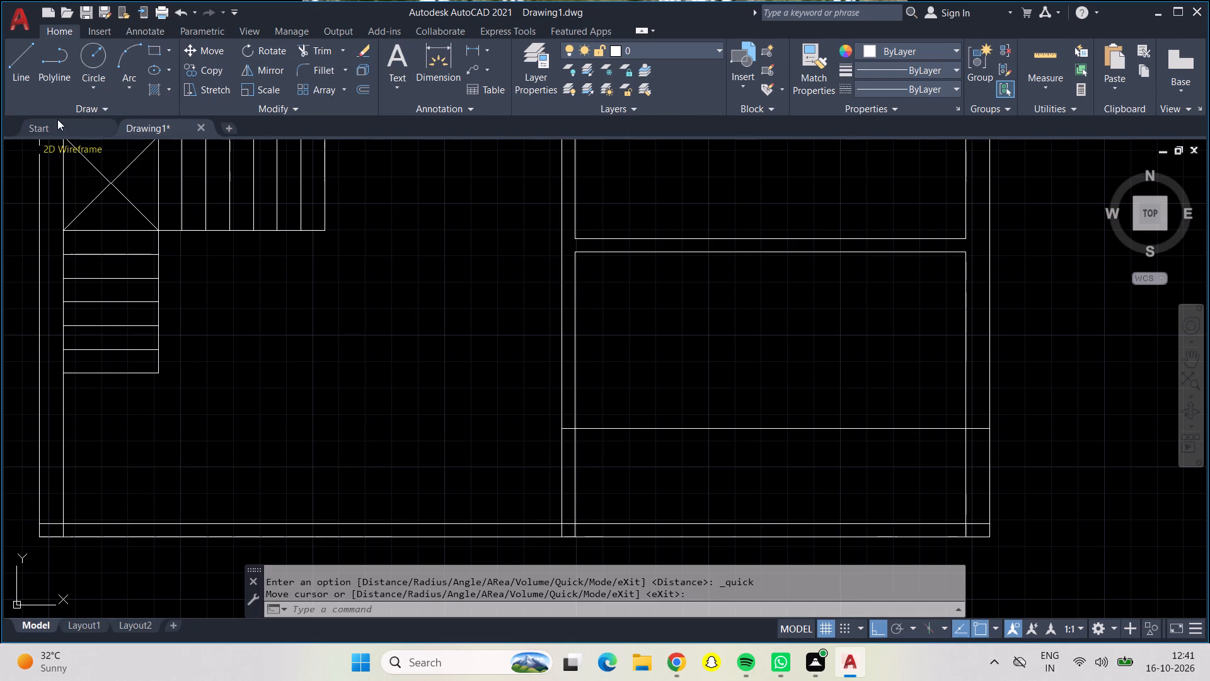
Draw a line from the inner corner of the vertical flight's last tread straight down to the bottom wall's inner line.
left_click(23, 80)
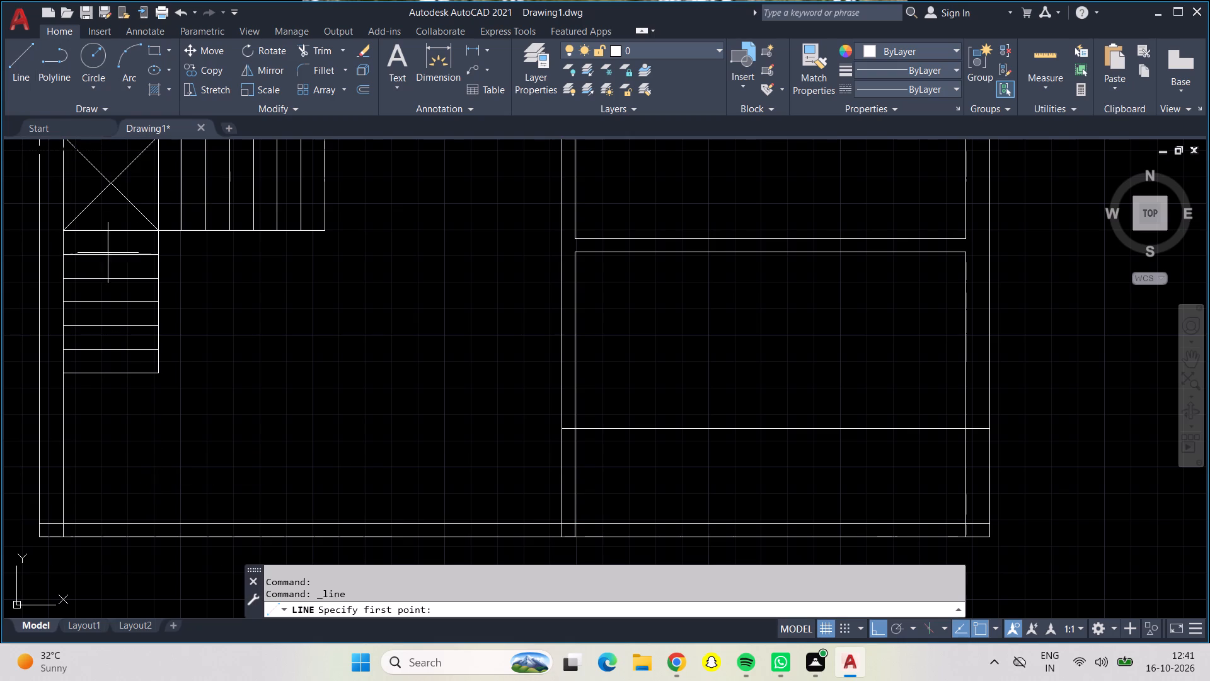
left_click(159, 370)
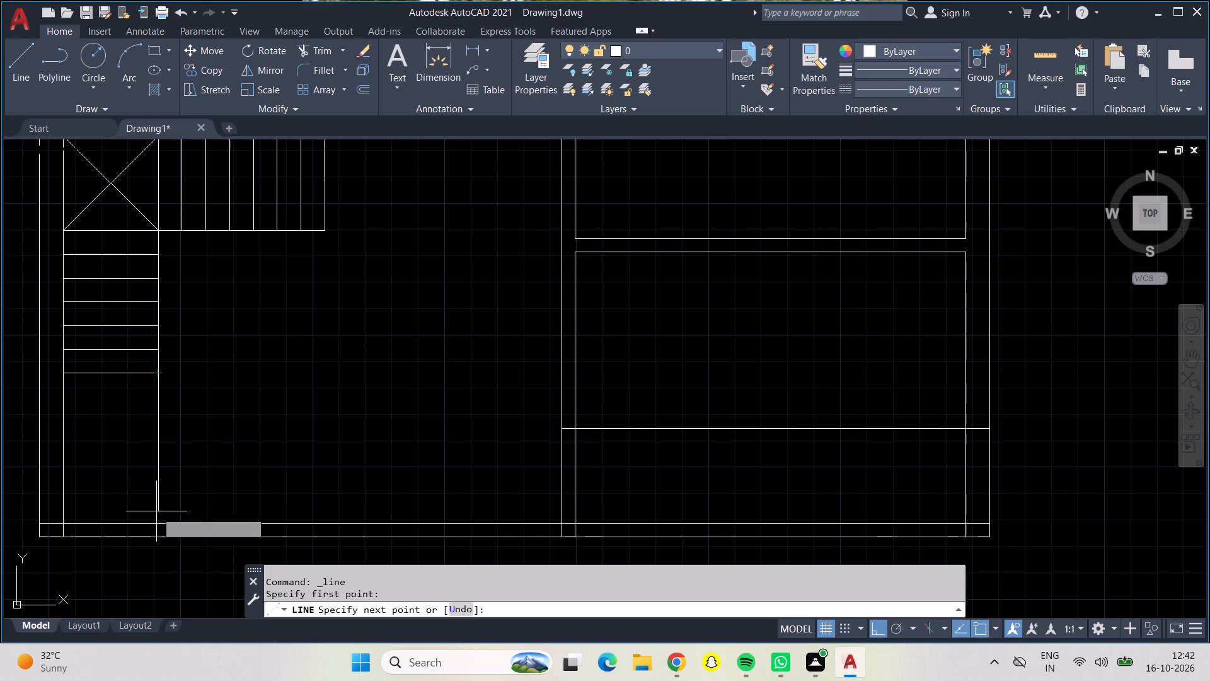
left_click(156, 525)
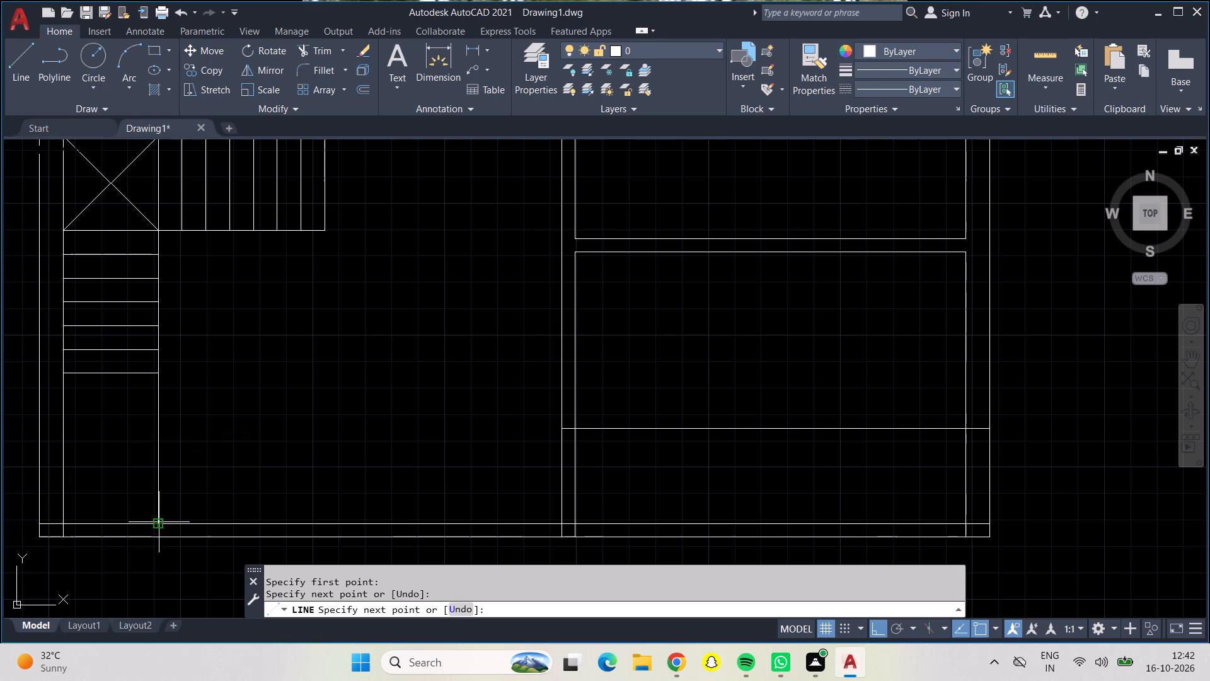
key("Return")
Offset the bottom wall's inner line 3' upward and the vertical flight's last tread 3' downward.
key("p")
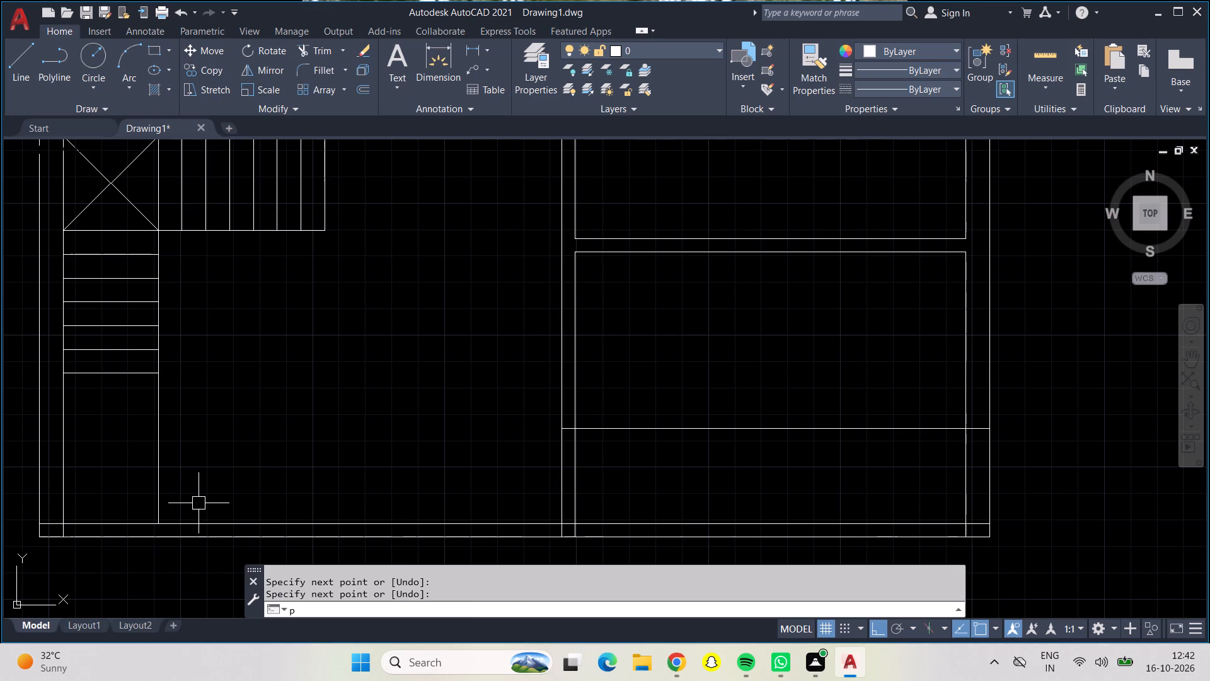
key("BackSpace")
key("o")
key("Return")
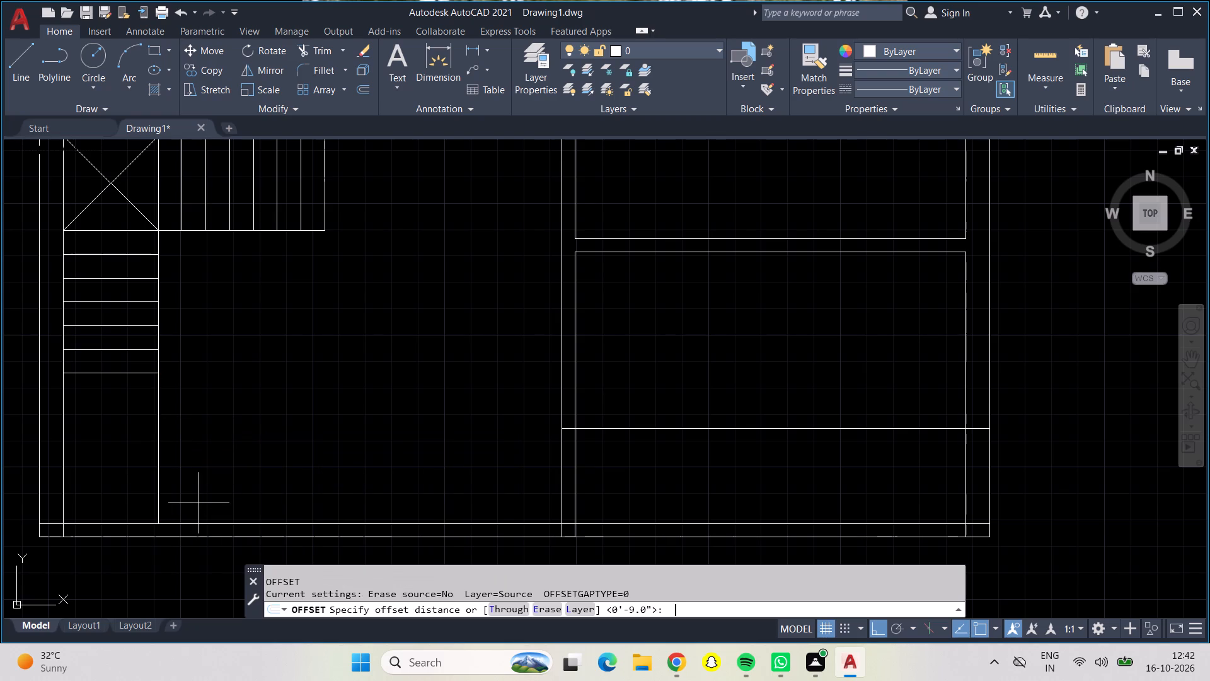
type("3'")
key("Return")
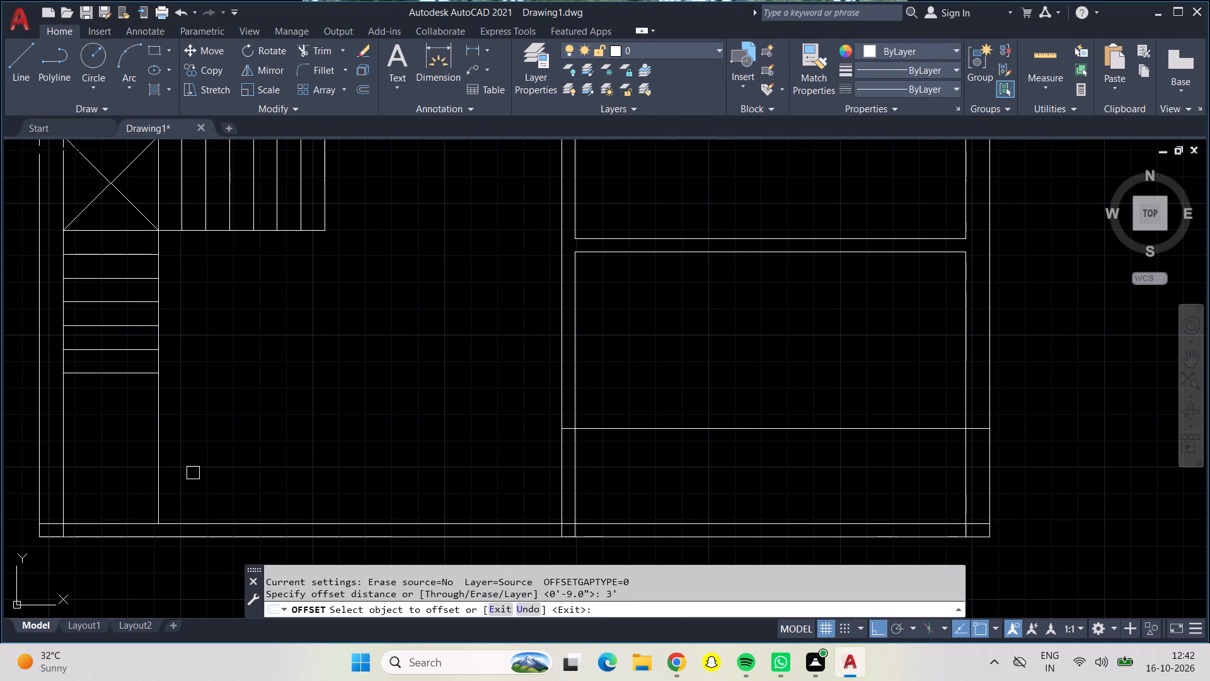
left_click(181, 519)
left_click(186, 496)
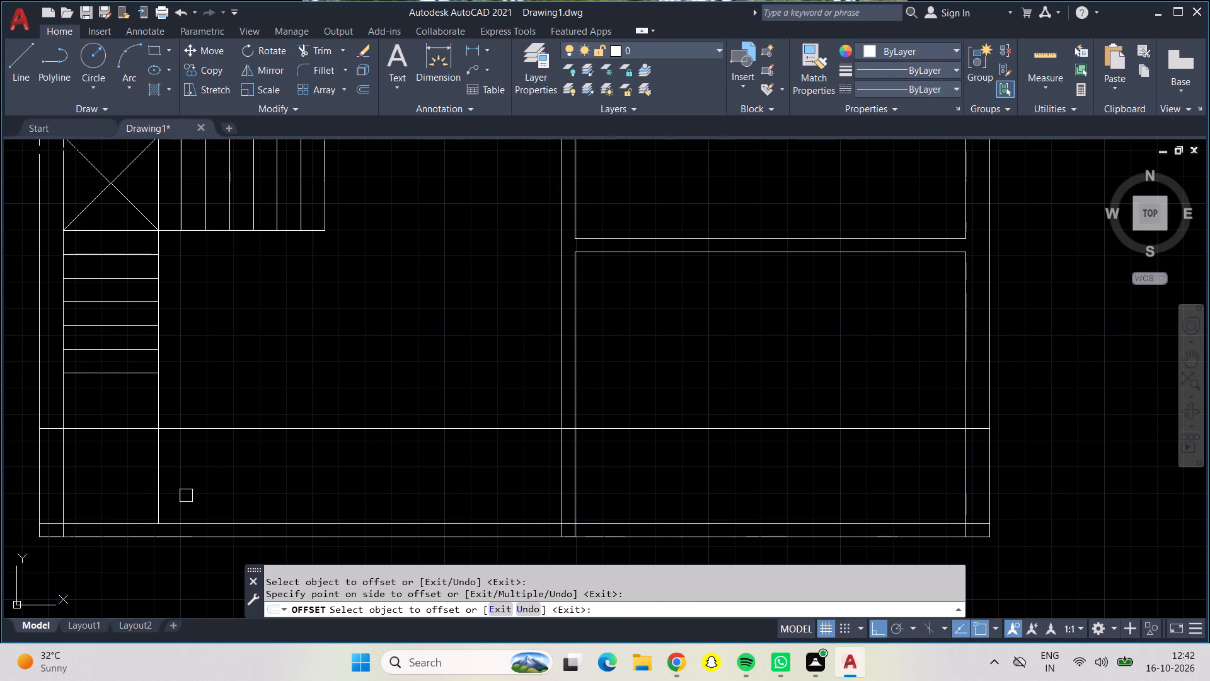
left_click(137, 374)
left_click(144, 446)
key("Return")
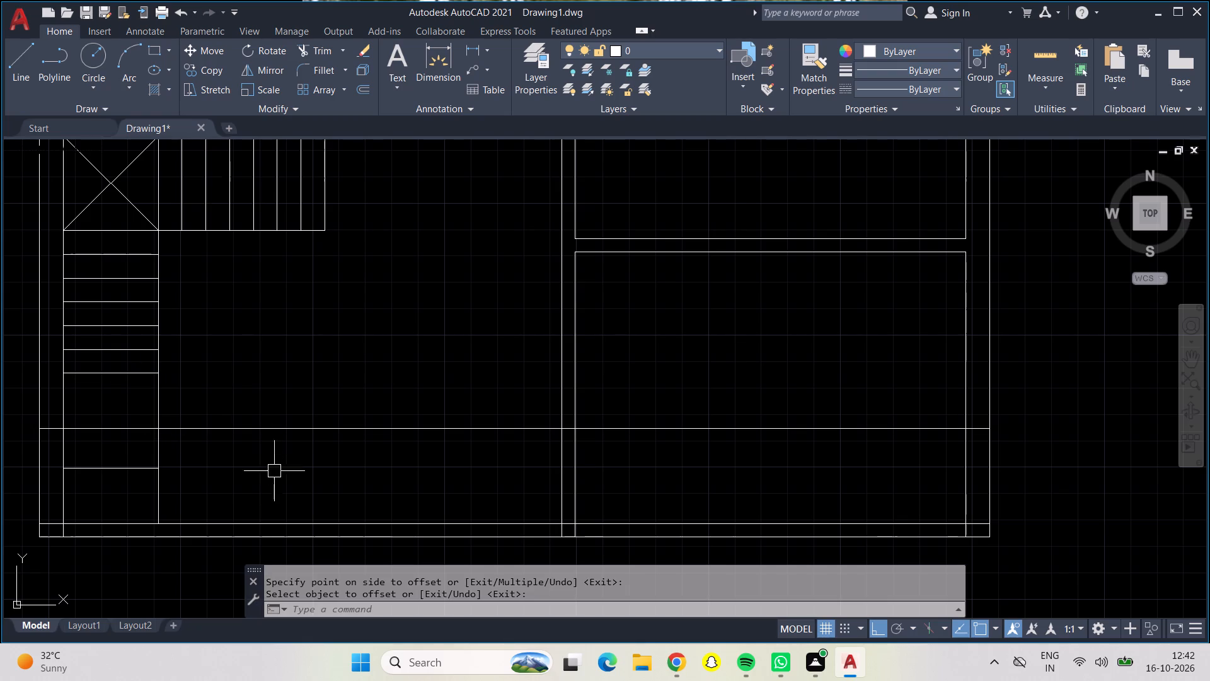
Erase the full-width line 3' above the bottom wall and the shorter line overlapping it across the lower right room.
left_click(255, 428)
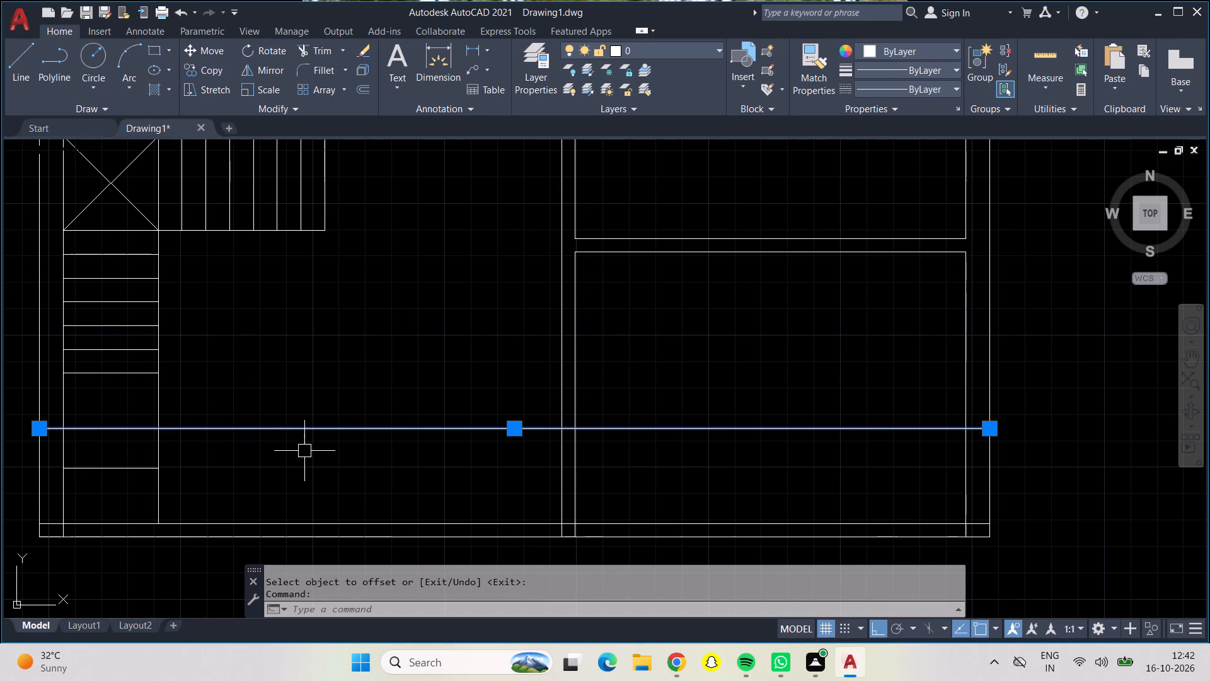
key("Delete")
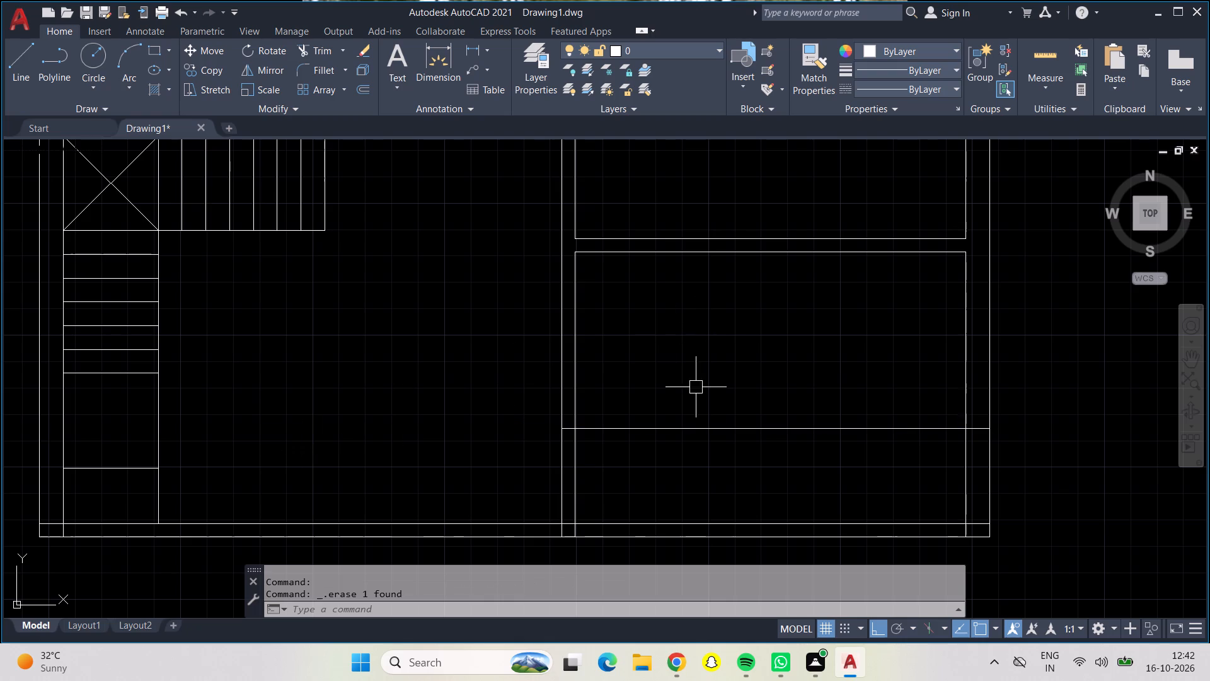
left_click(697, 413)
left_click(712, 462)
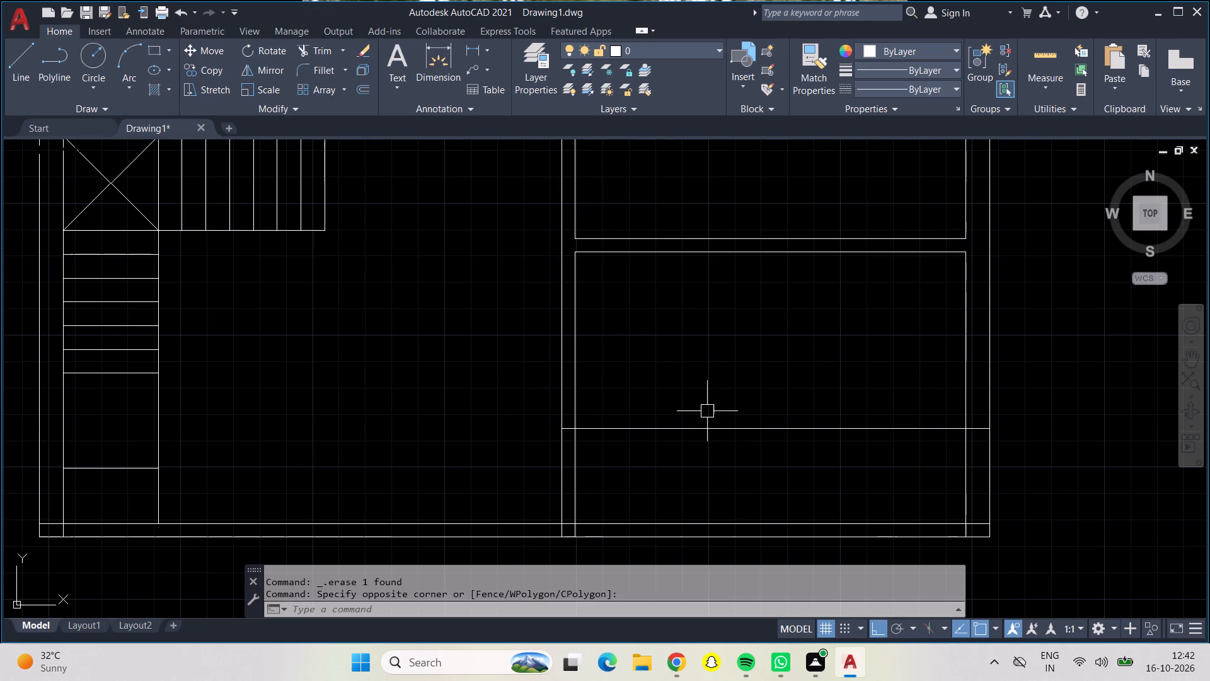
left_click(717, 431)
key("Delete")
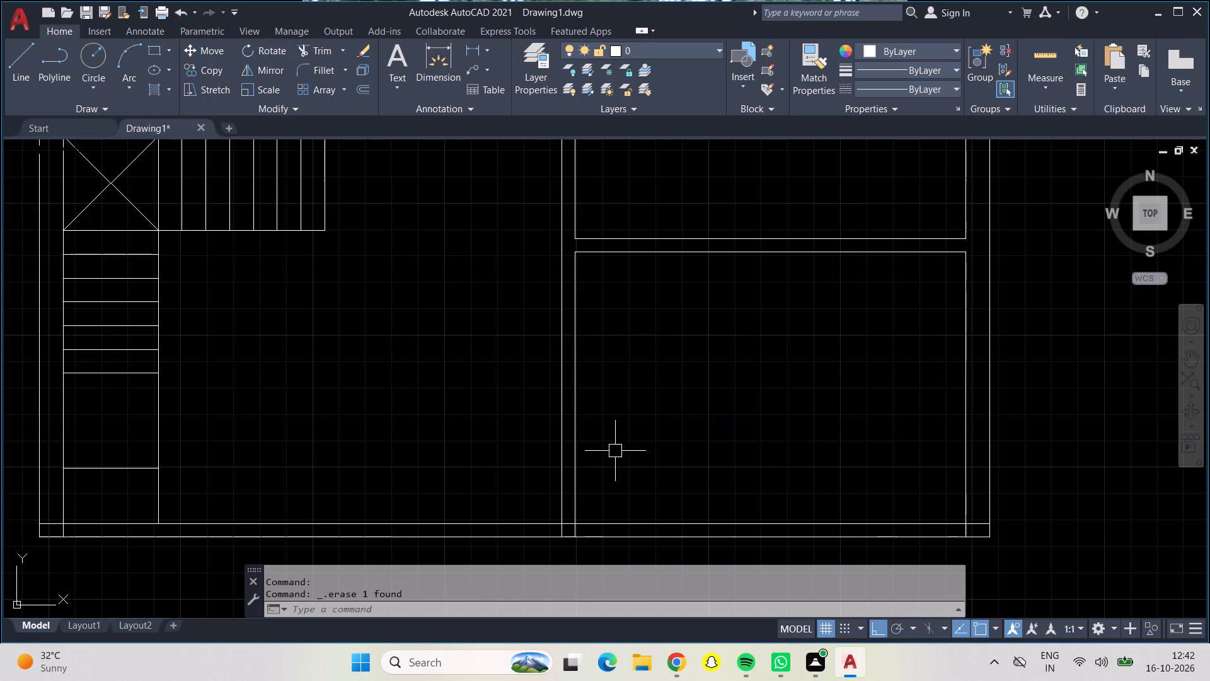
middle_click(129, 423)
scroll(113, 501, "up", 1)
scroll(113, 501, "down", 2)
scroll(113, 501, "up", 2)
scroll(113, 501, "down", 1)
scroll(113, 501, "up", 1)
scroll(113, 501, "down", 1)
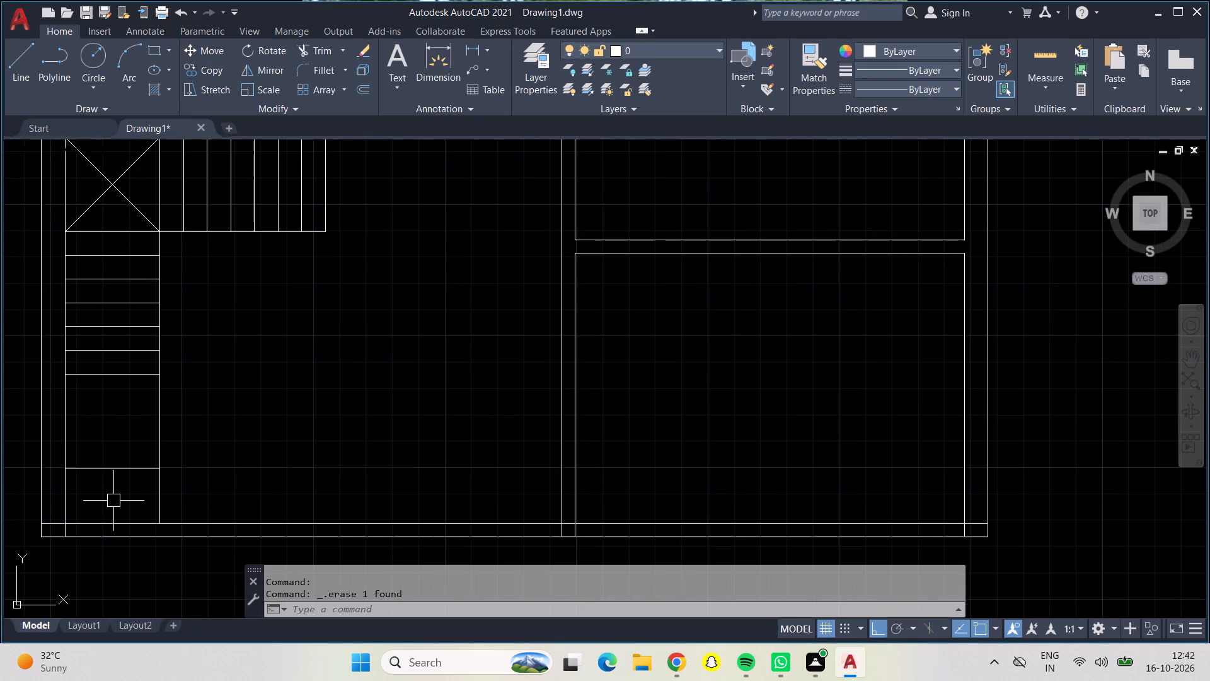
Measure the spacing between the vertical flight's last tread, the line 3' below it and the bottom wall.
scroll(113, 501, "up", 1)
scroll(113, 501, "down", 1)
scroll(113, 501, "up", 2)
middle_click_drag(119, 499, 201, 494)
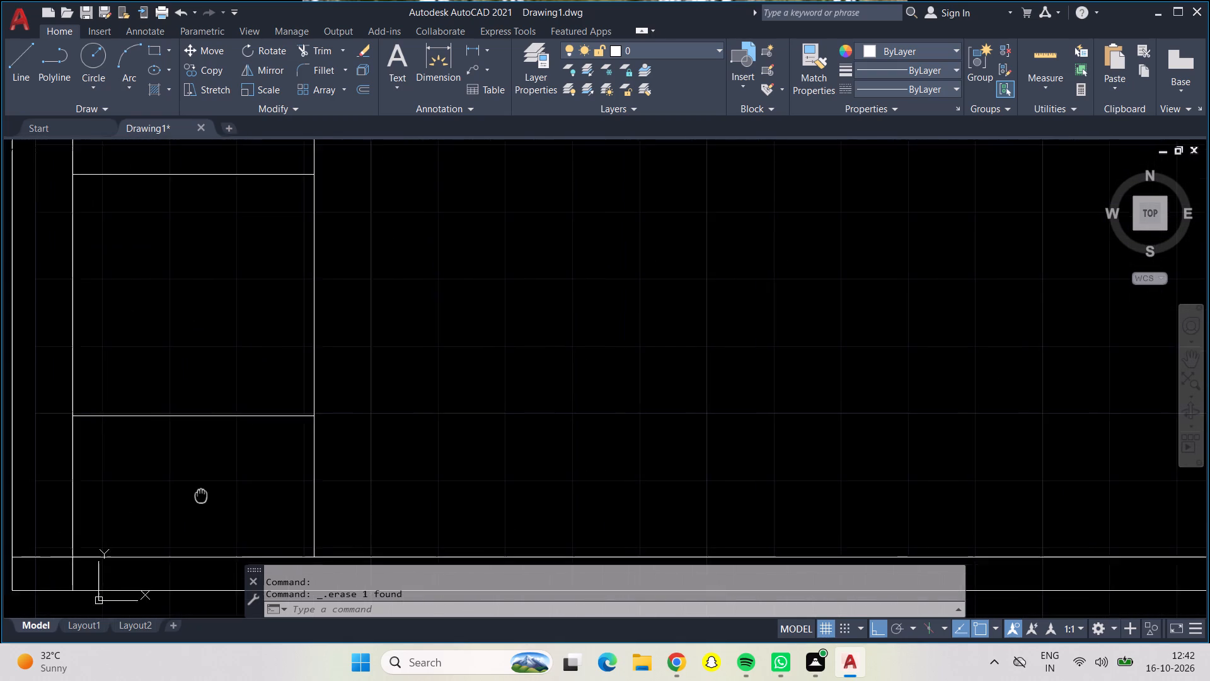
middle_click_drag(201, 494, 251, 476)
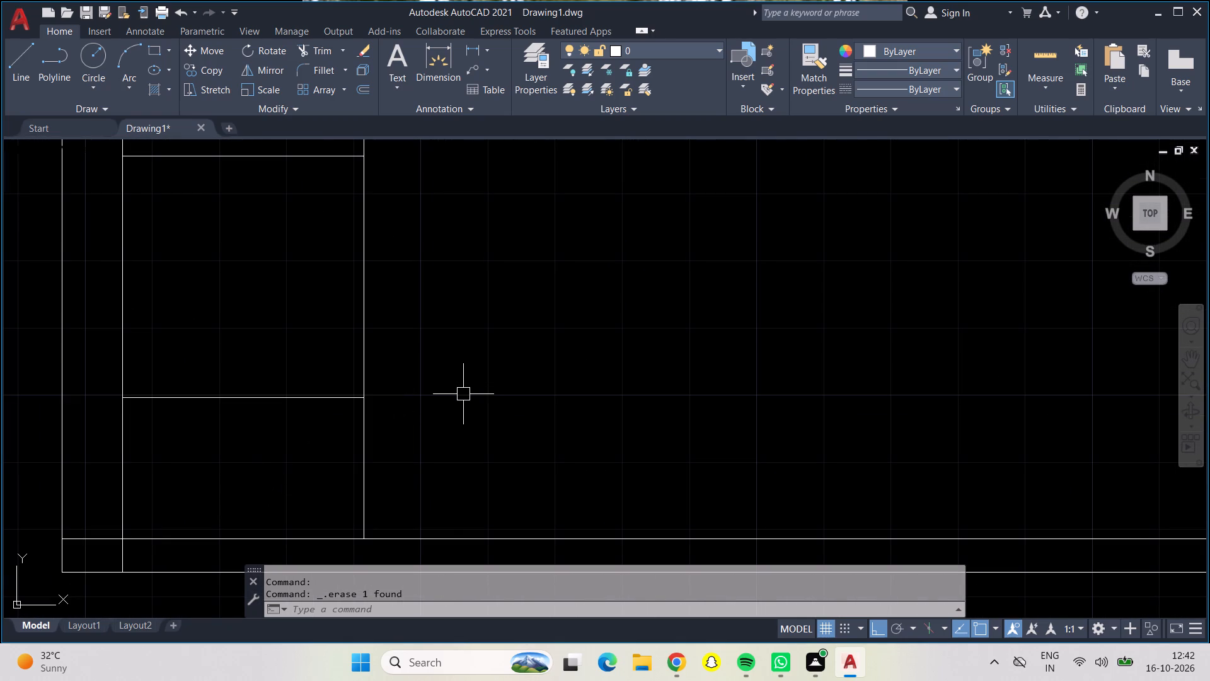
left_click(1060, 53)
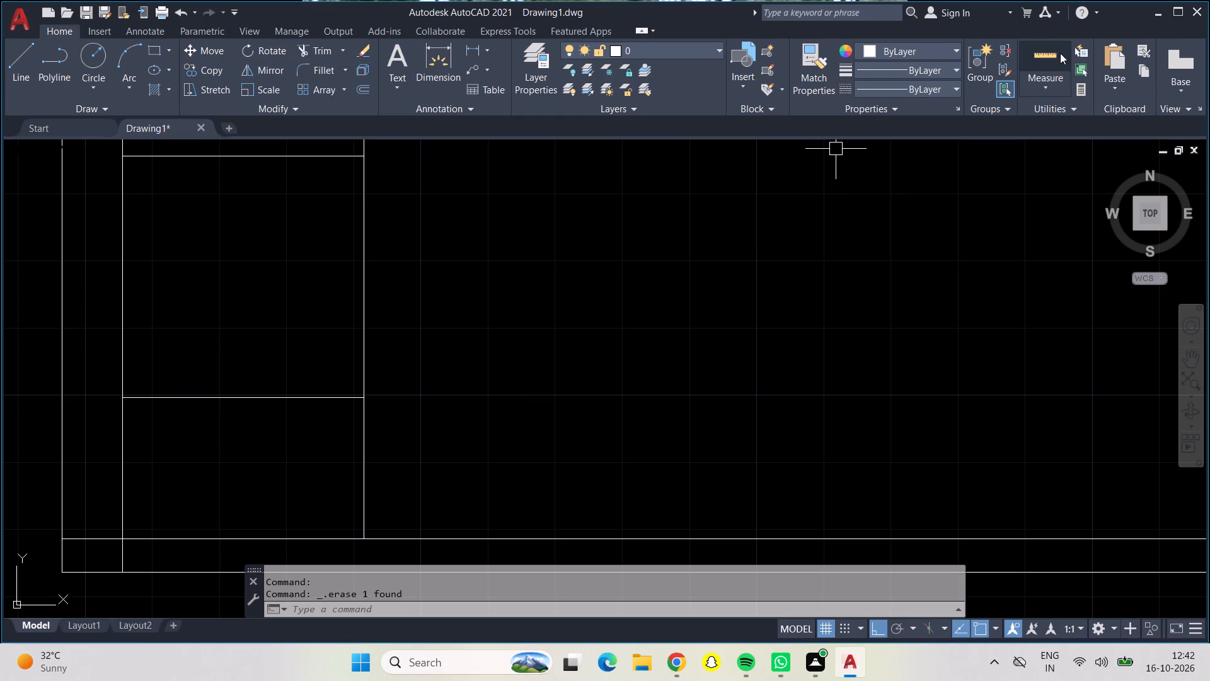
scroll(160, 485, "up", 1)
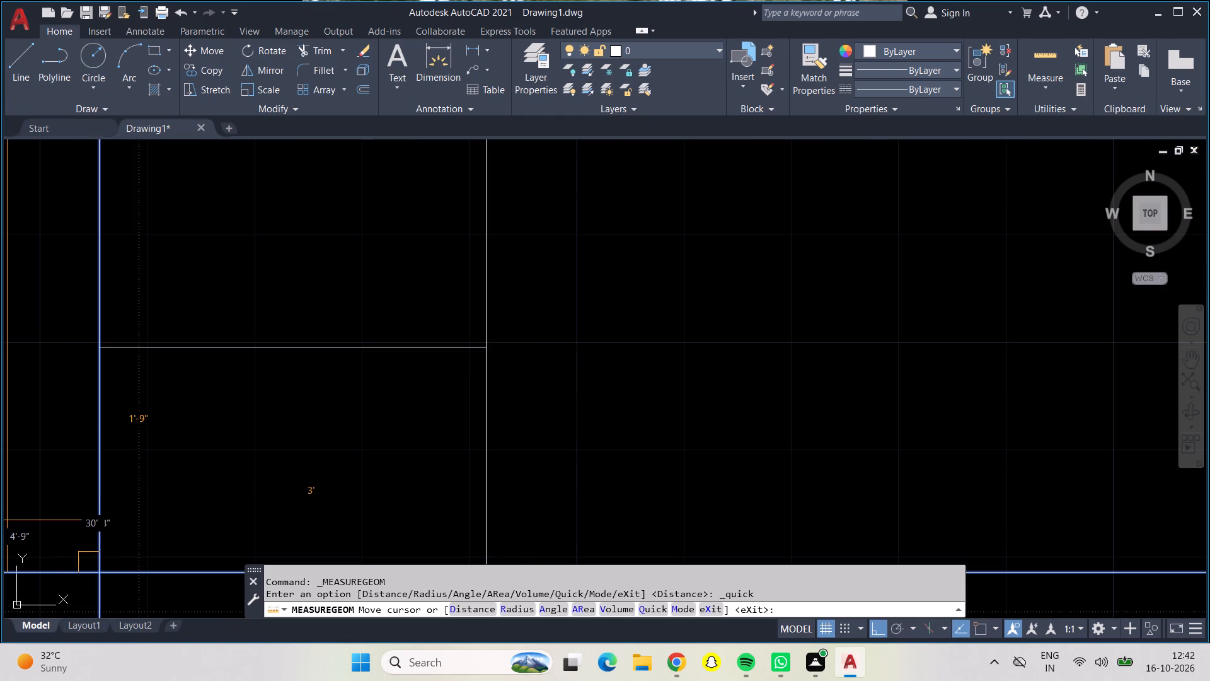
scroll(146, 514, "down", 1)
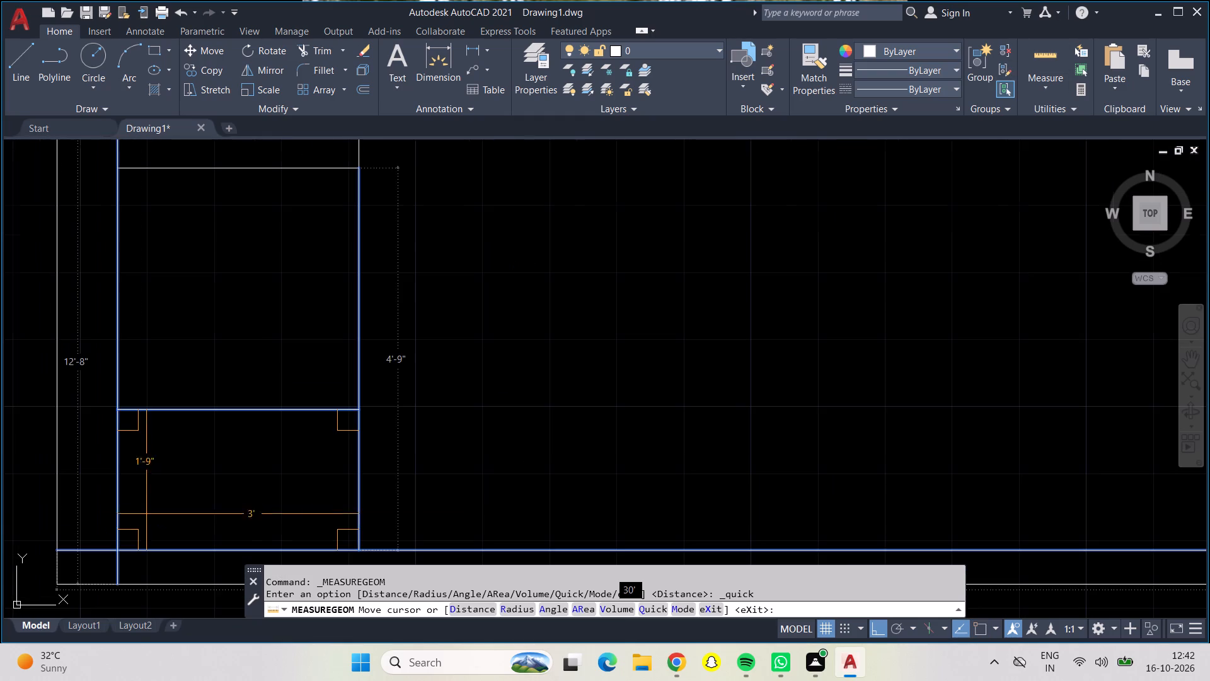
scroll(148, 525, "down", 1)
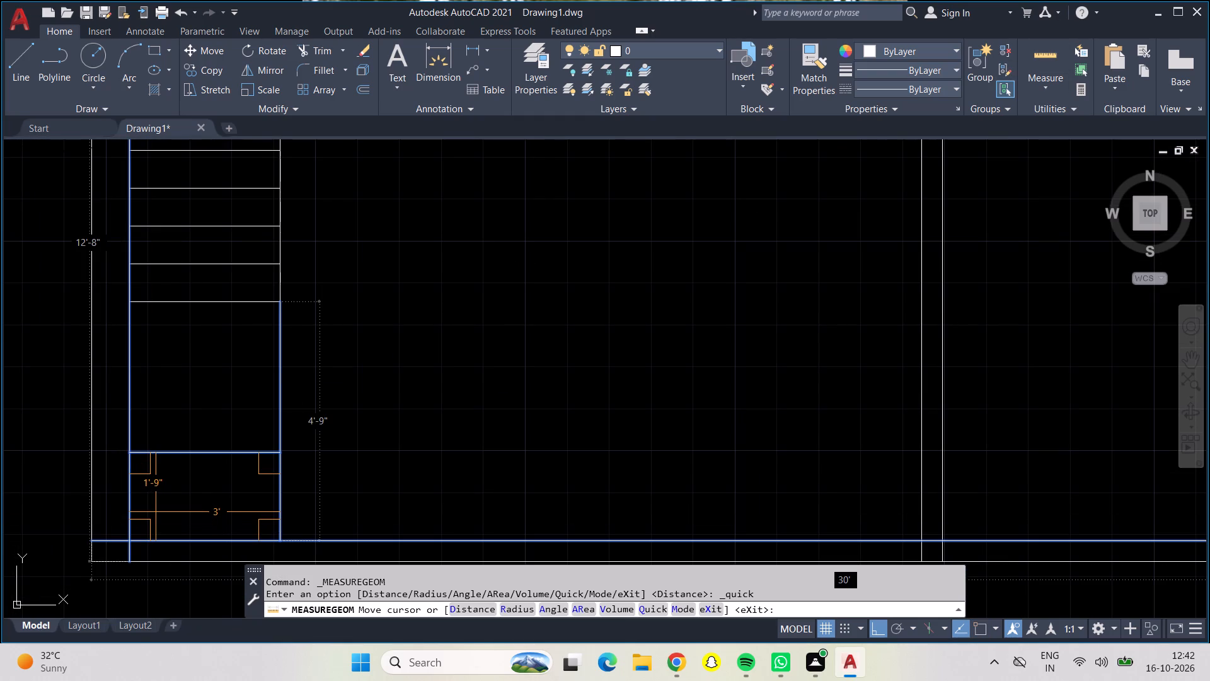
scroll(156, 512, "down", 1)
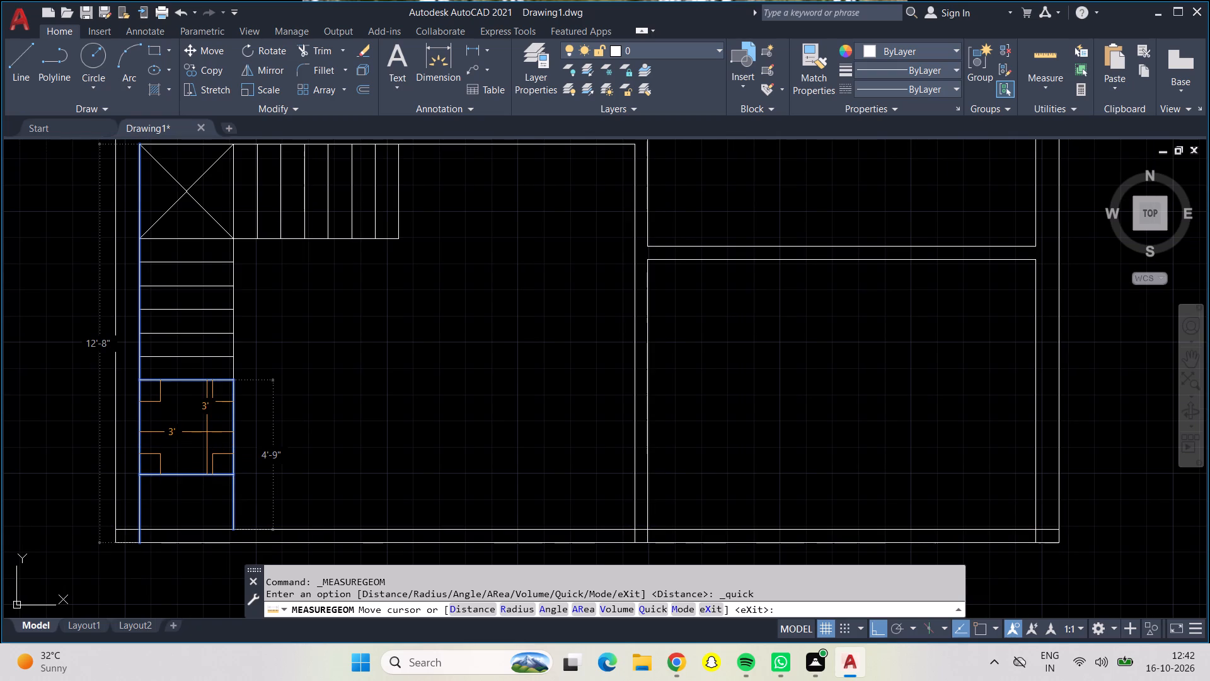
key("Return")
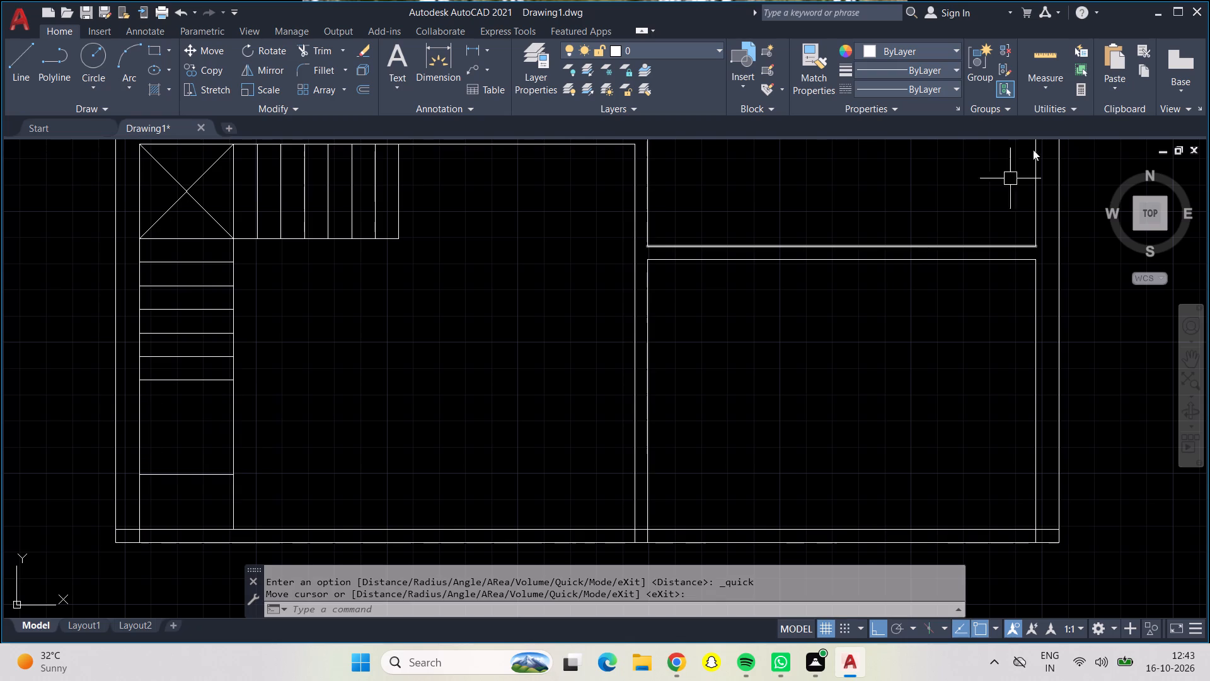
left_click(1045, 48)
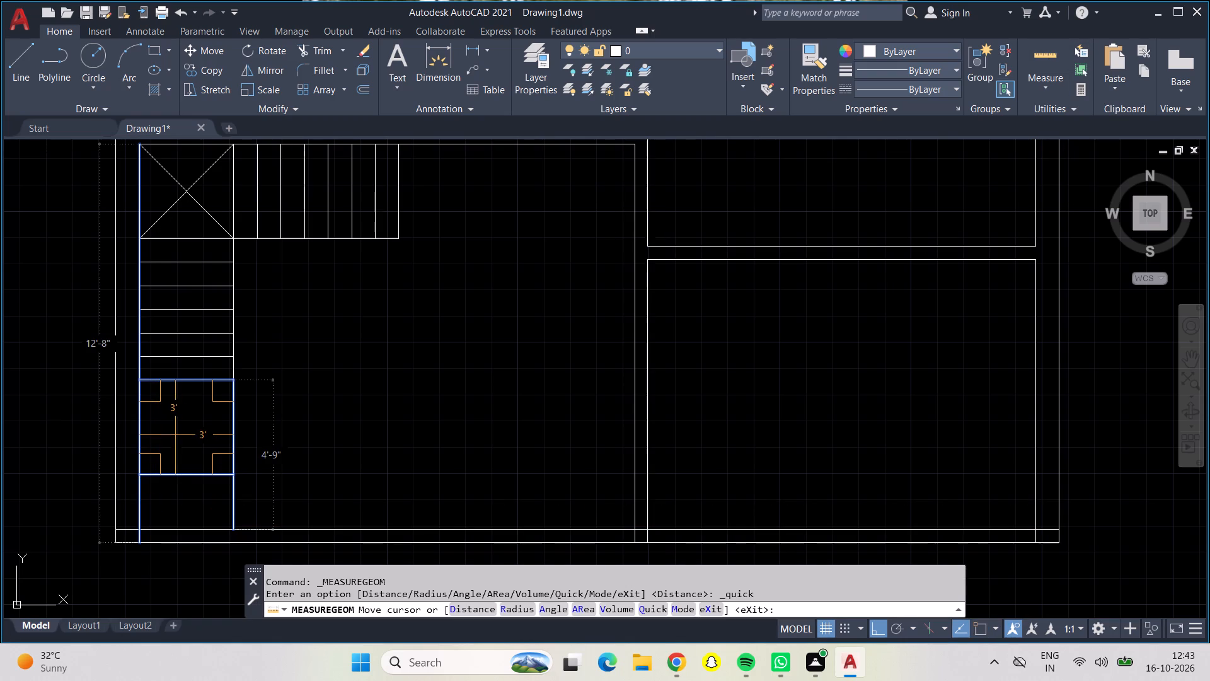
key("Return")
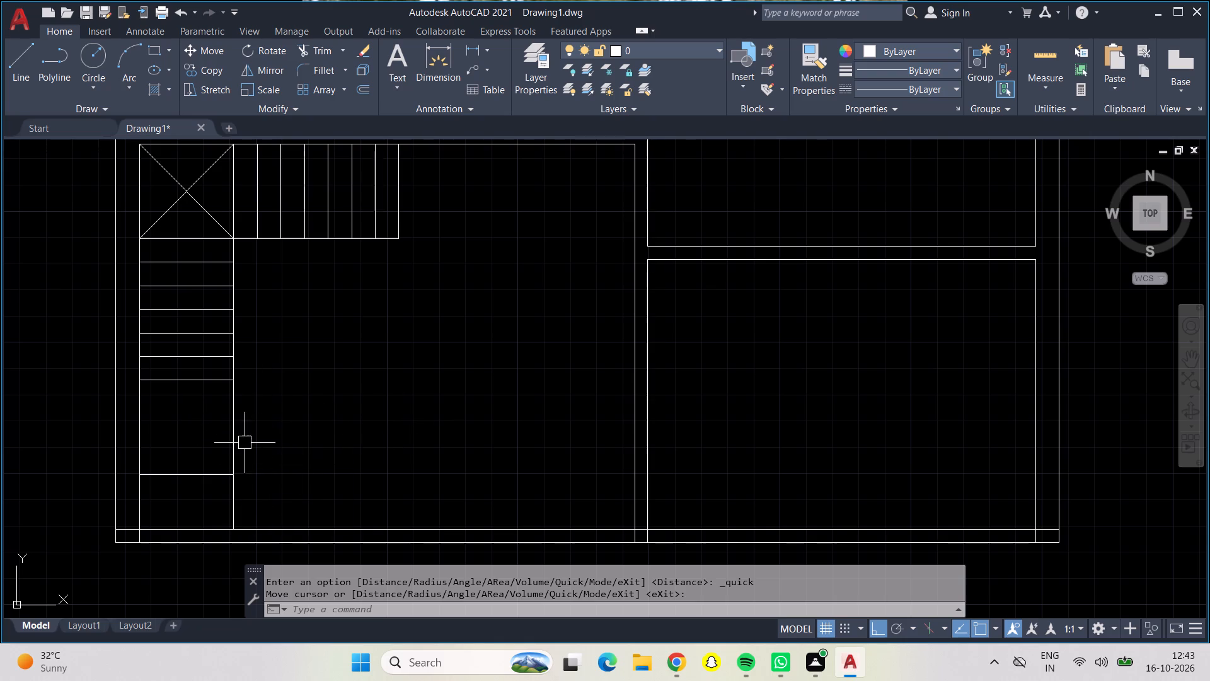
Trim the overlapping inner wall line ends at the plan's lower-left outer corner to leave a clean inner corner.
middle_click(422, 439)
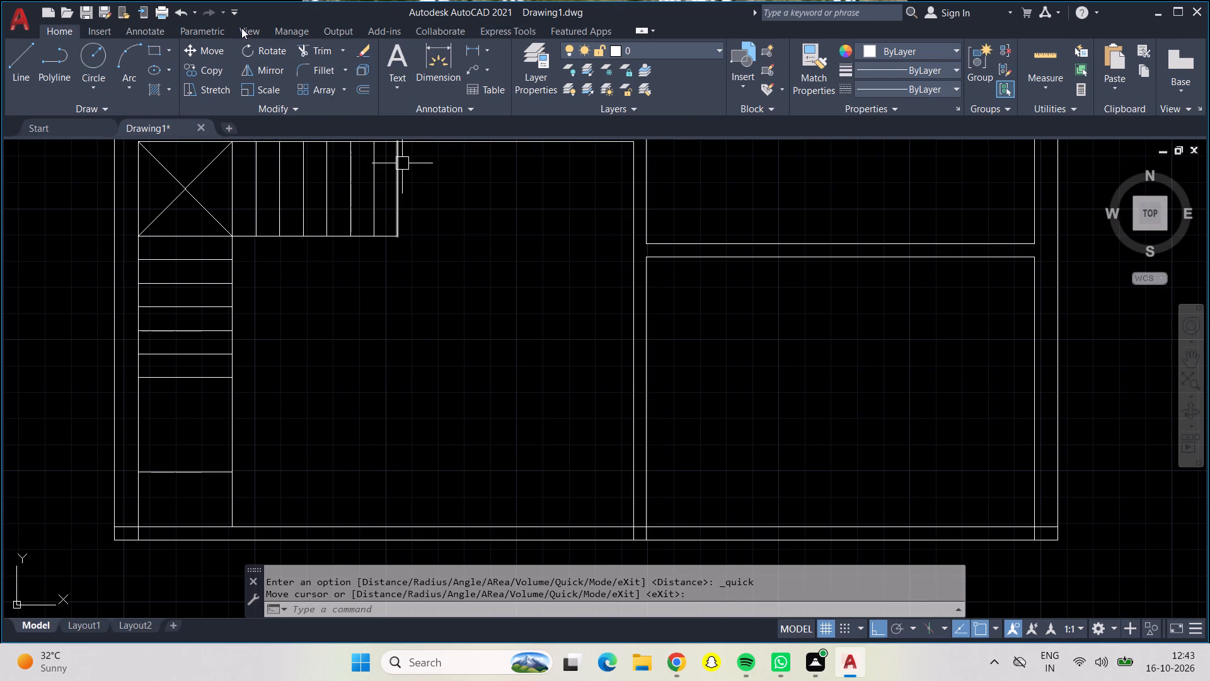
left_click(316, 52)
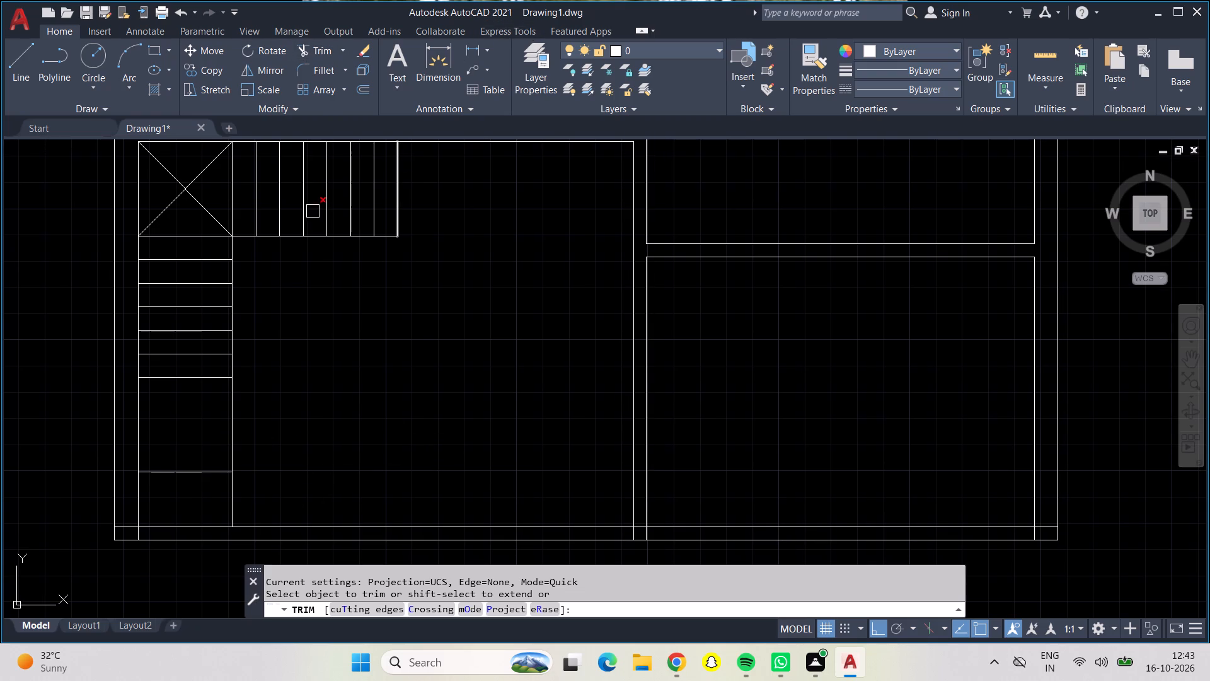
scroll(114, 531, "up", 1)
scroll(114, 516, "down", 1)
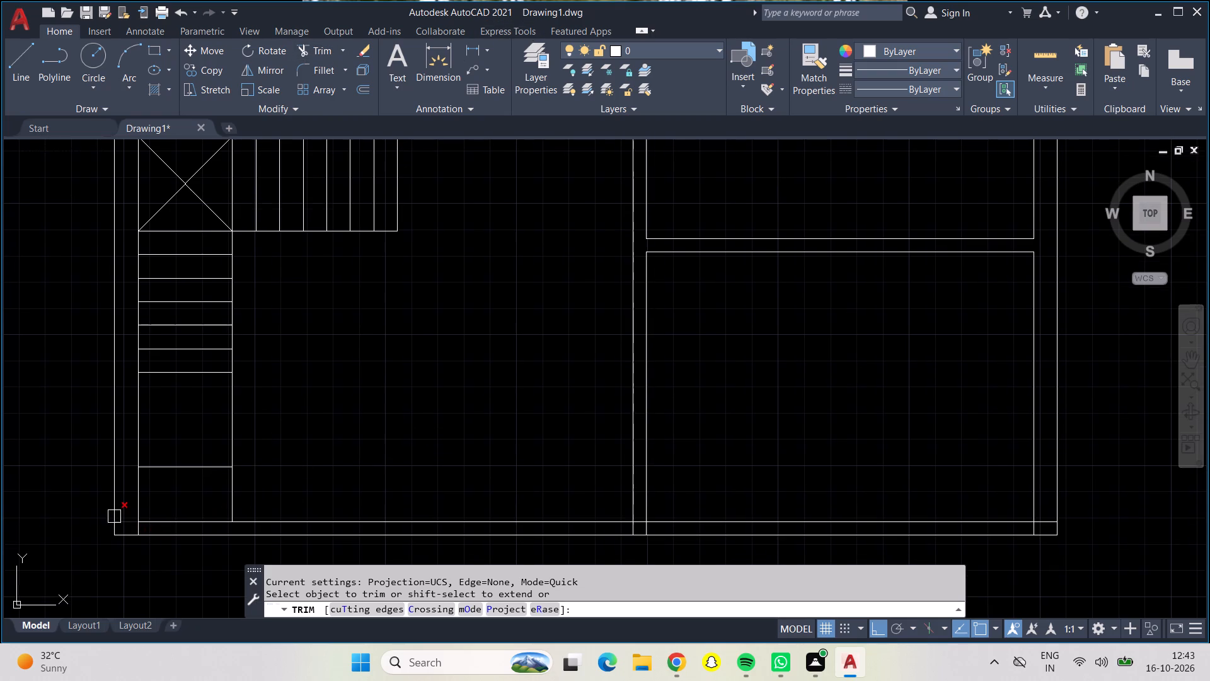
left_click(129, 520)
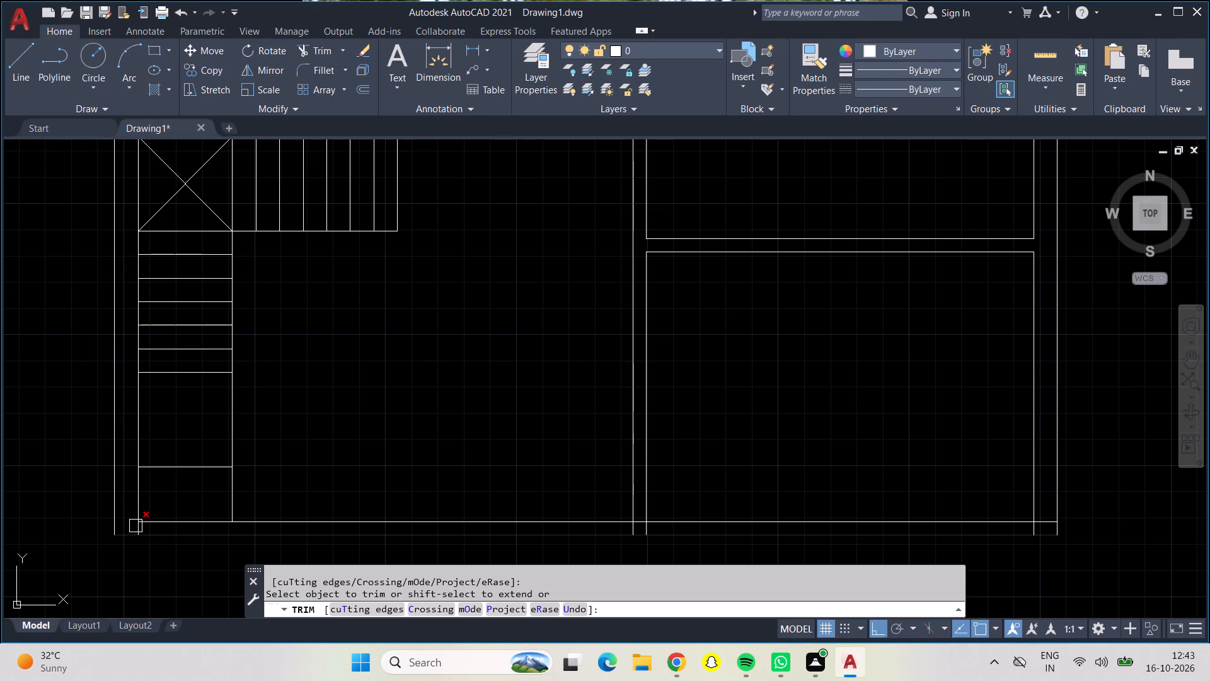
scroll(134, 525, "up", 1)
scroll(134, 525, "down", 1)
scroll(134, 525, "up", 1)
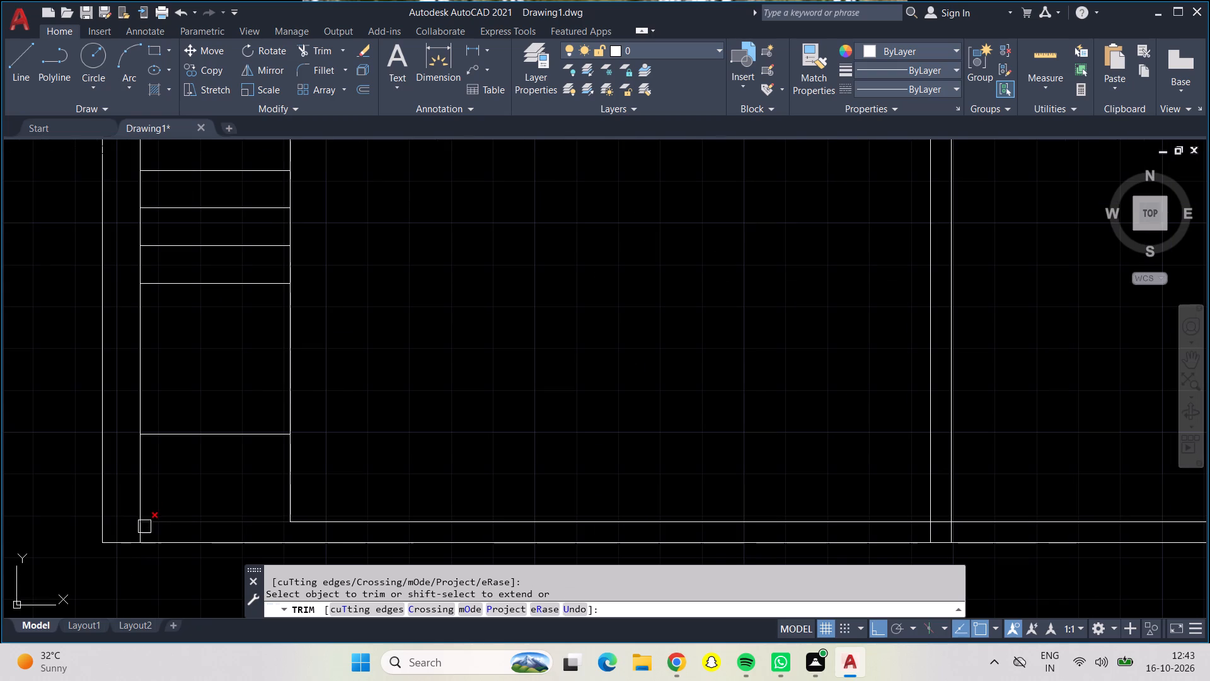
scroll(144, 527, "up", 4)
left_click(112, 563)
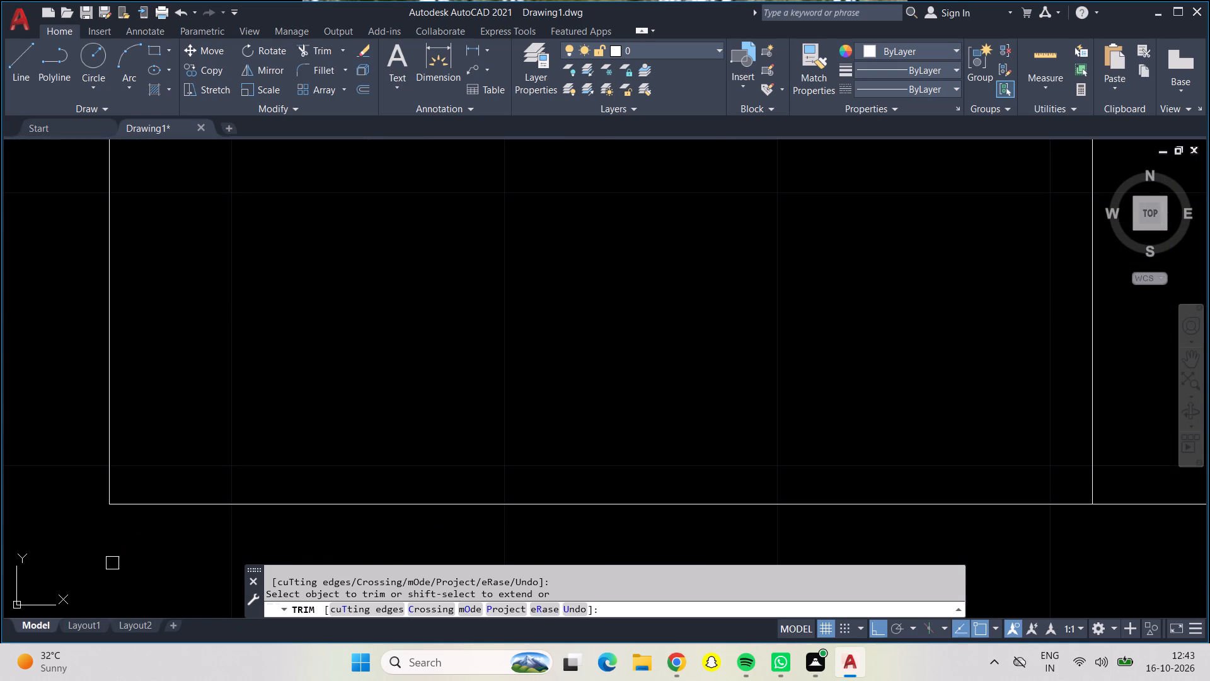
scroll(112, 563, "down", 3)
scroll(207, 527, "up", 1)
scroll(207, 526, "down", 1)
scroll(207, 526, "up", 1)
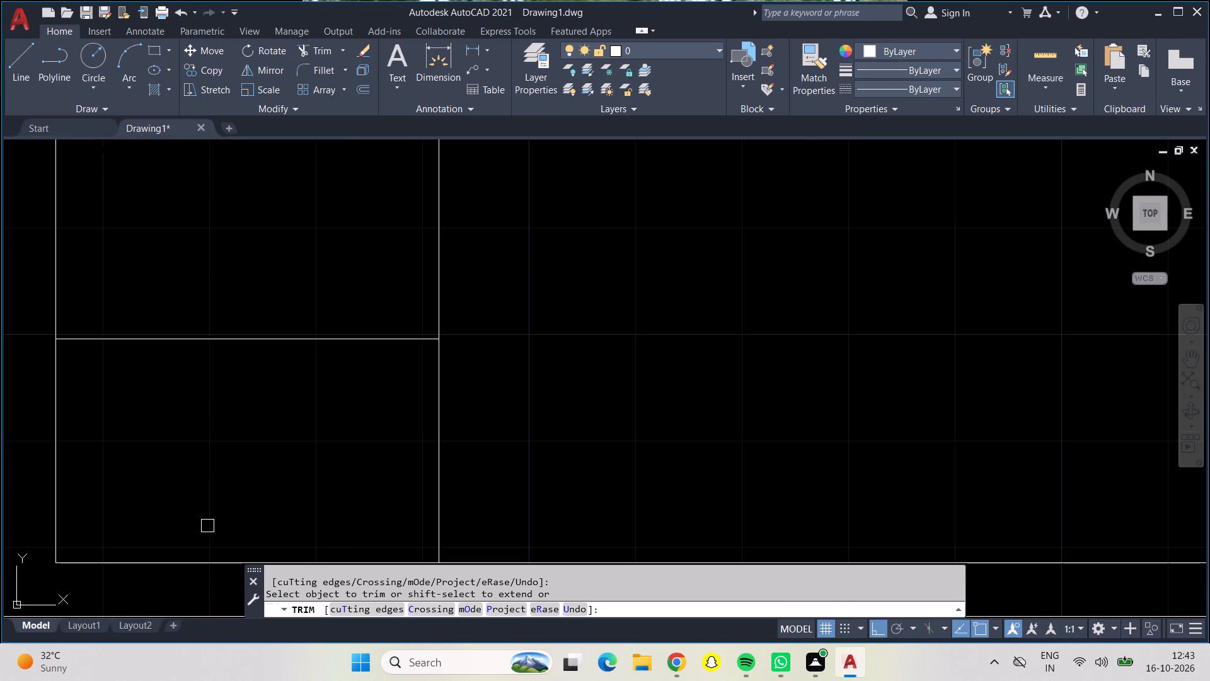
Trim the central partition's line ends inside the bottom wall and the wall's inner line between the partition lines.
middle_click_drag(207, 526, 179, 480)
scroll(604, 431, "down", 2)
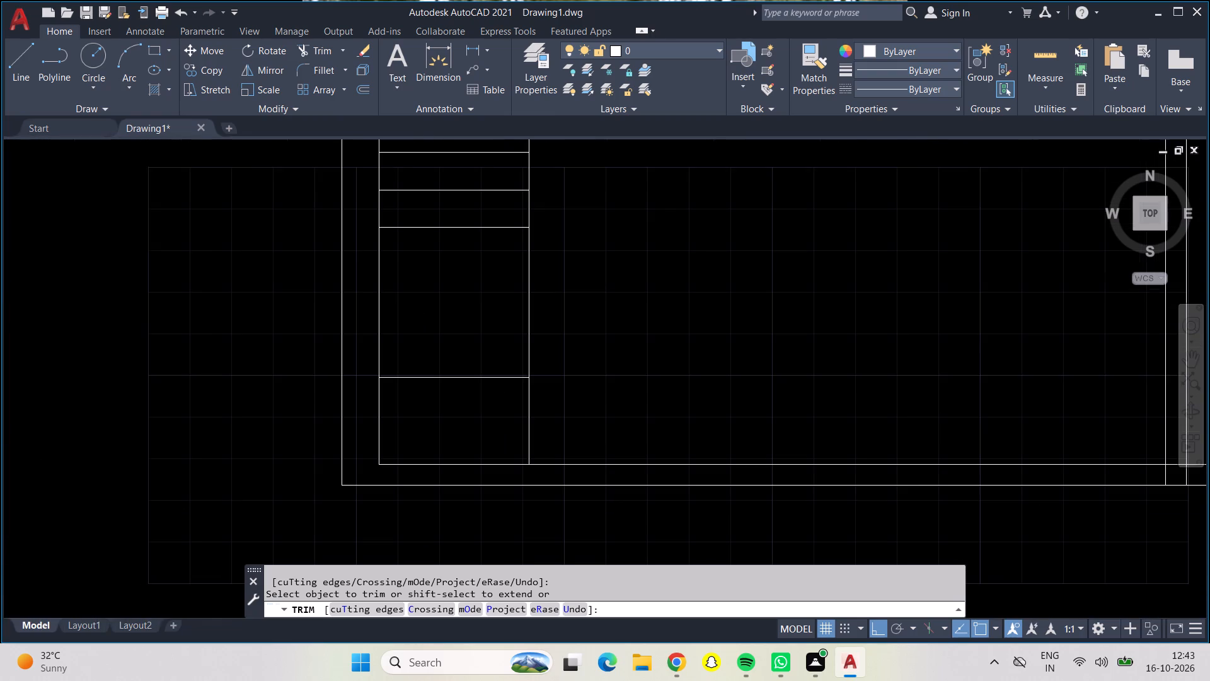
middle_click_drag(586, 434, 501, 446)
right_click_drag(518, 446, 501, 446)
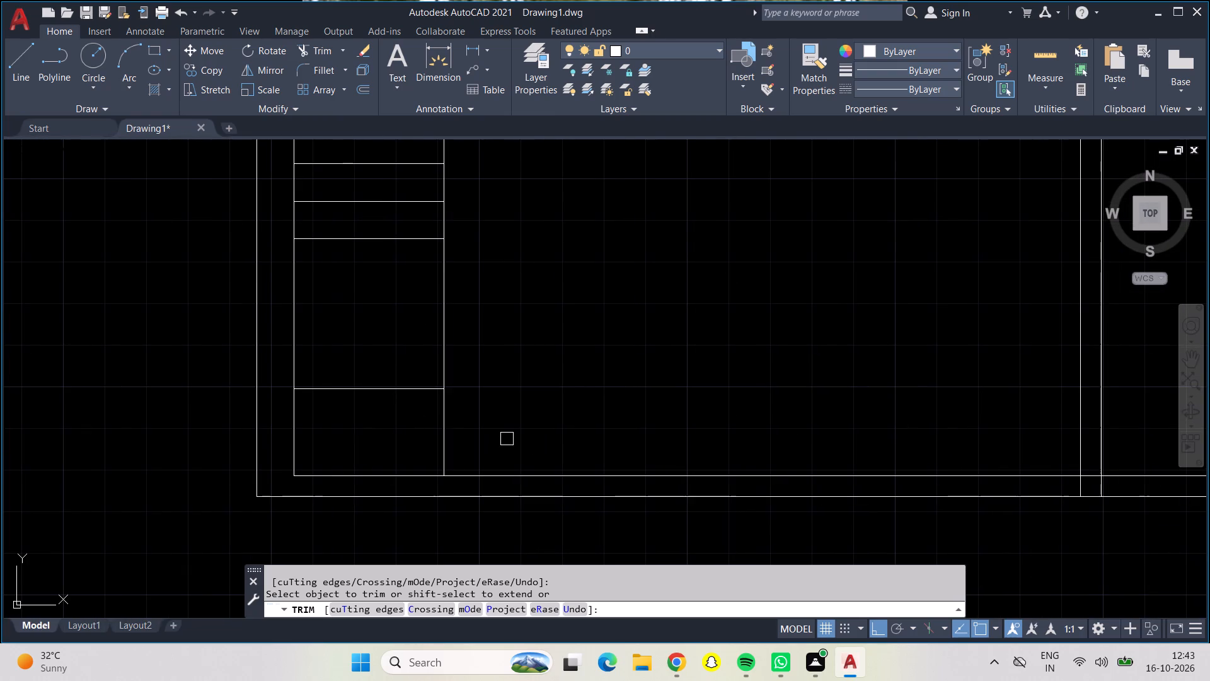
middle_click_drag(746, 354, 516, 362)
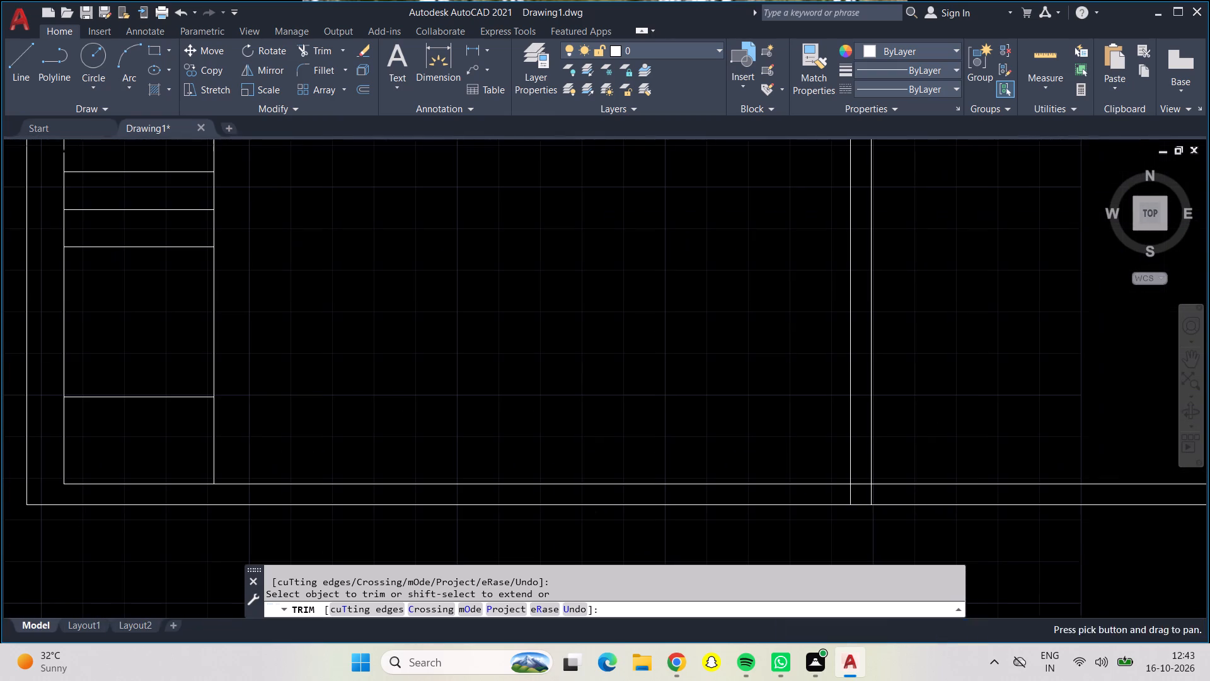
scroll(858, 498, "down", 1)
scroll(858, 498, "up", 1)
scroll(858, 498, "down", 1)
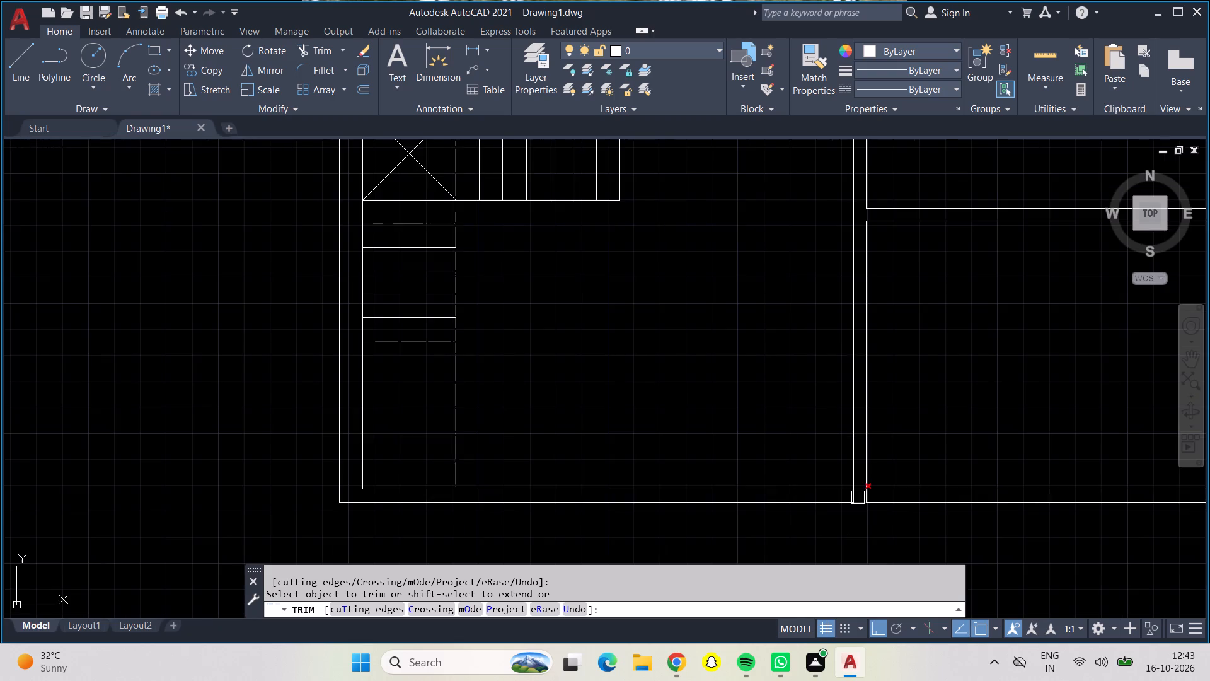
scroll(860, 498, "up", 1)
scroll(860, 498, "down", 1)
scroll(860, 498, "up", 5)
left_click_drag(778, 470, 1015, 455)
scroll(1001, 475, "down", 4)
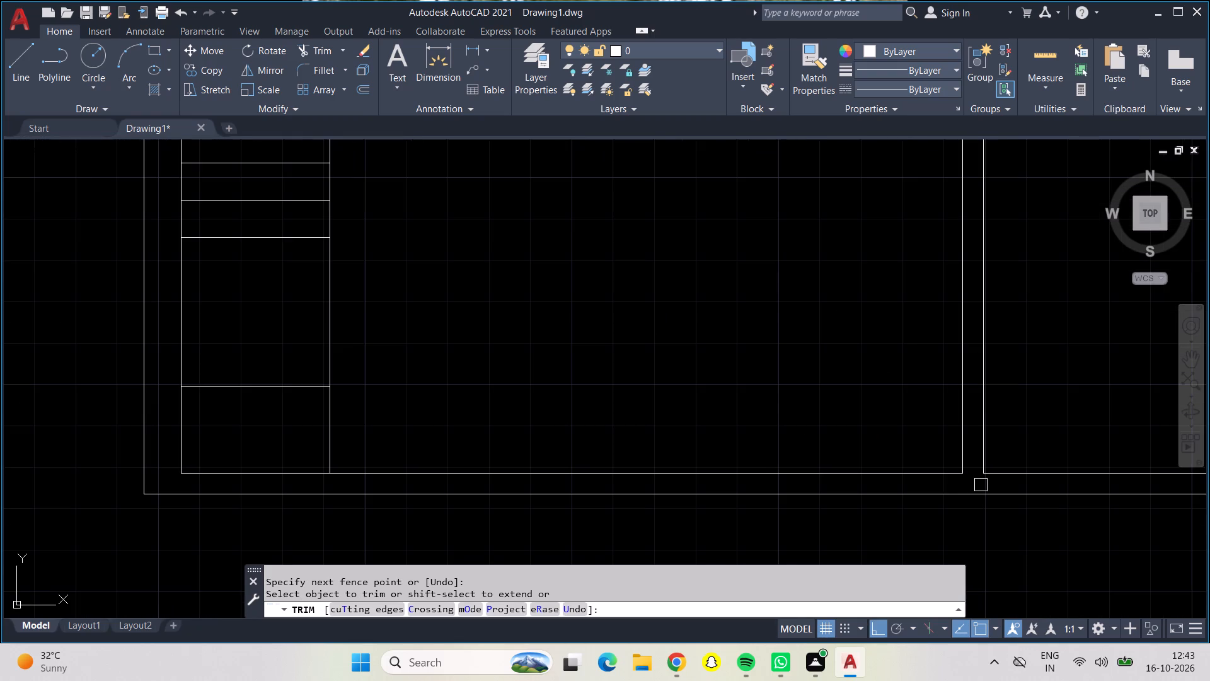
Trim the overlapping inner wall line ends at the plan's lower-right outer corner.
middle_click_drag(853, 438, 613, 431)
scroll(690, 398, "down", 1)
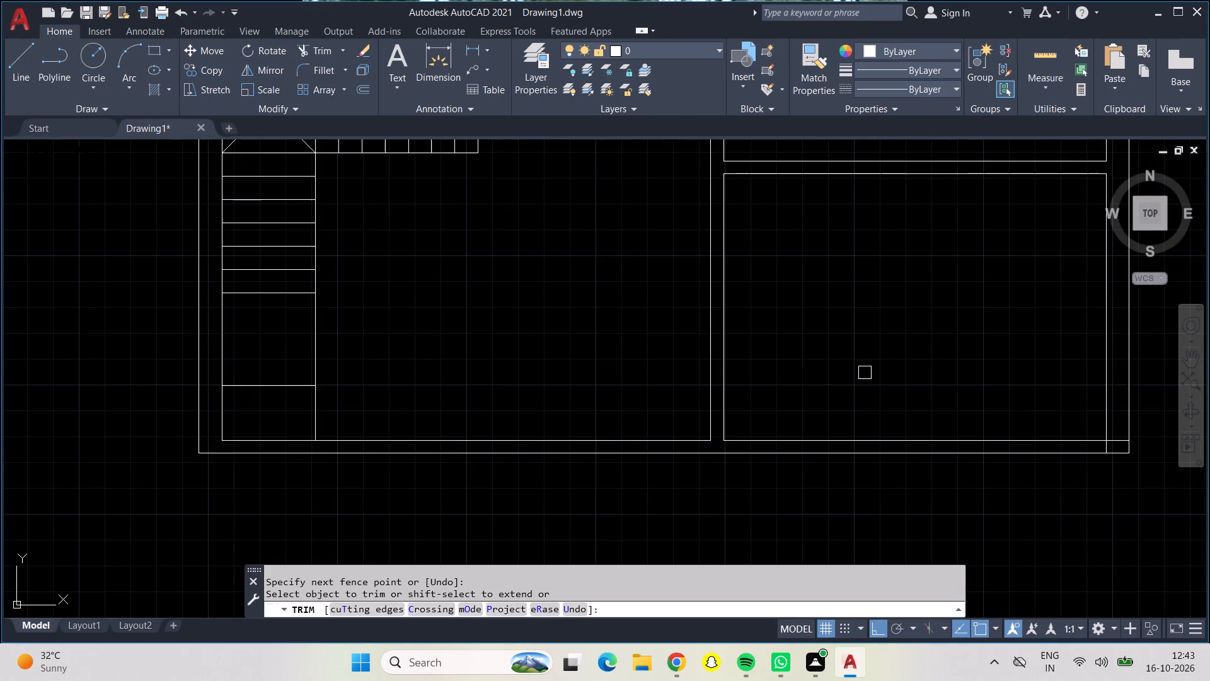
middle_click_drag(831, 383, 621, 372)
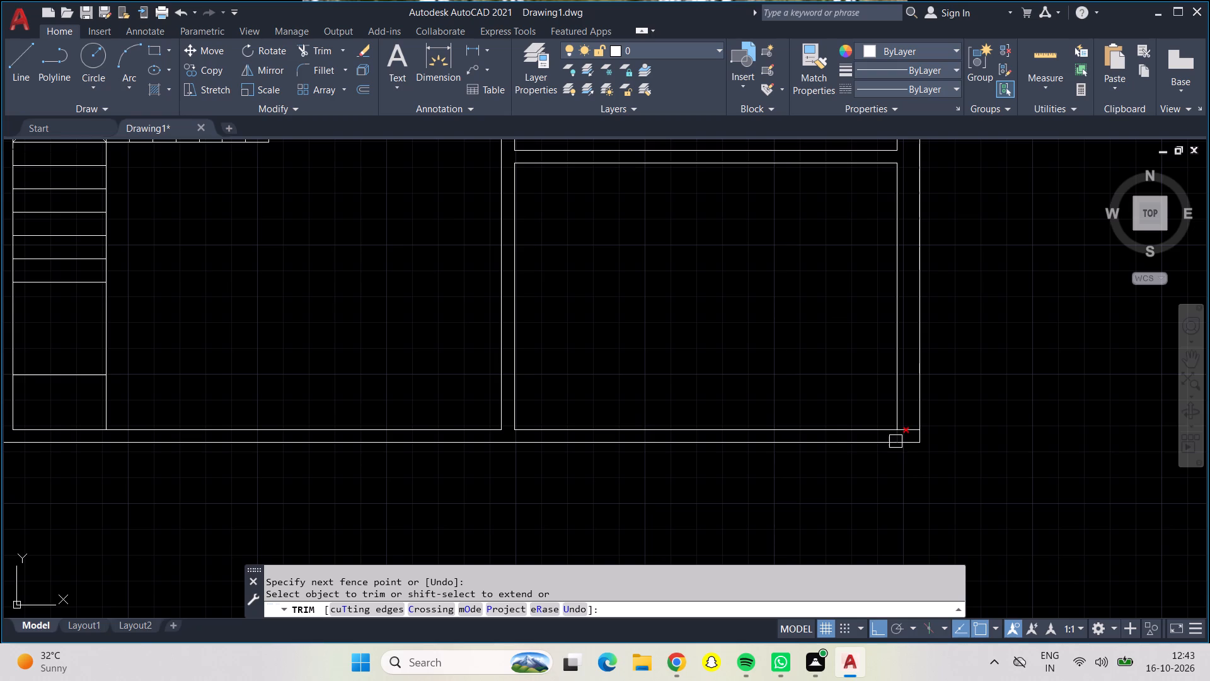
scroll(896, 440, "up", 4)
left_click_drag(896, 440, 912, 431)
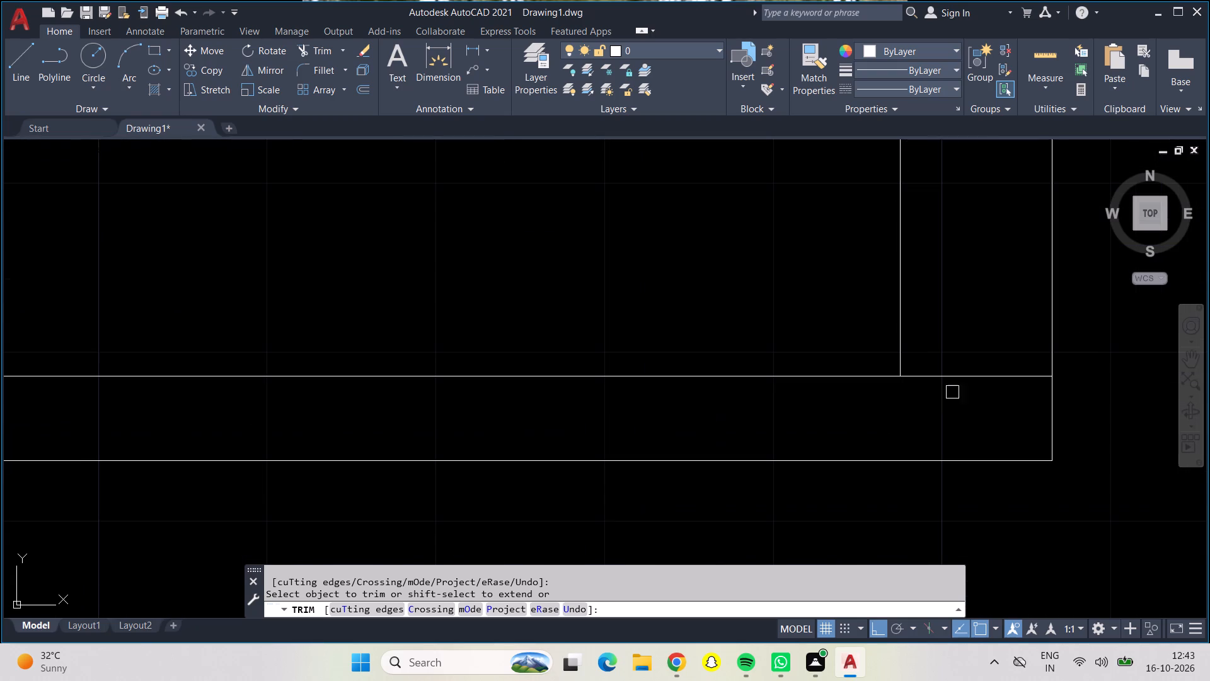
left_click_drag(960, 335, 843, 427)
left_click(842, 427)
scroll(842, 427, "down", 2)
left_click(842, 427)
scroll(458, 280, "down", 2)
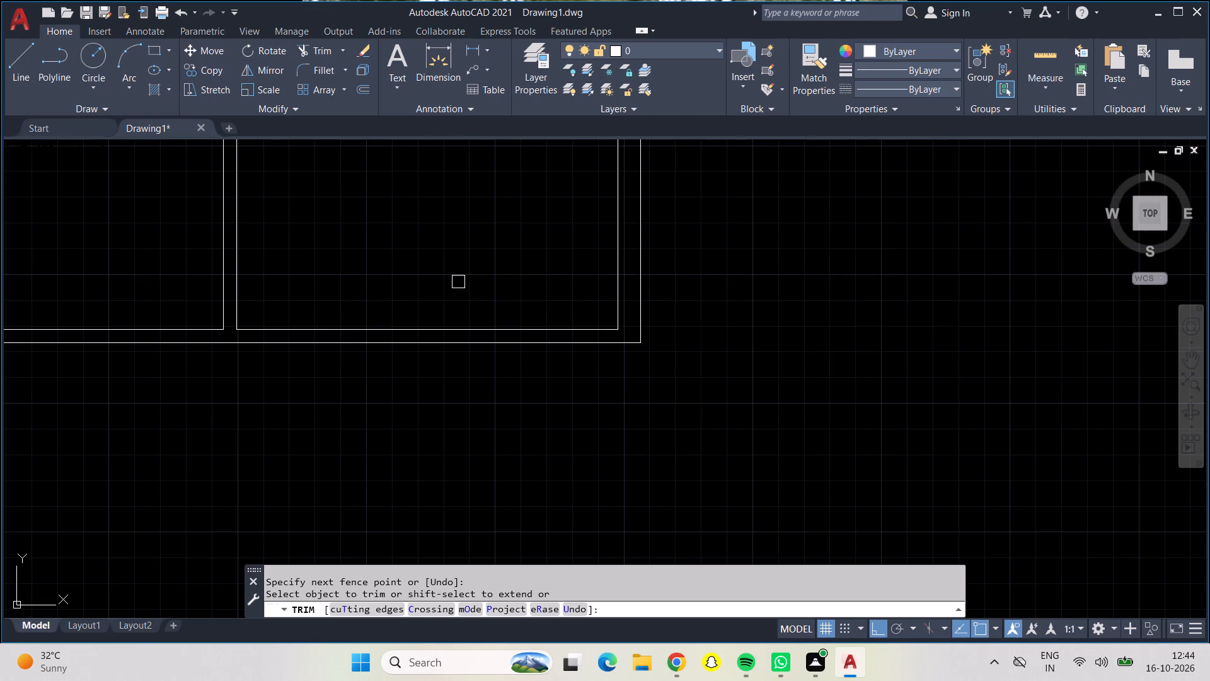
Trim away the horizontal line 3' below the vertical flight's last tread.
middle_click_drag(458, 282, 940, 463)
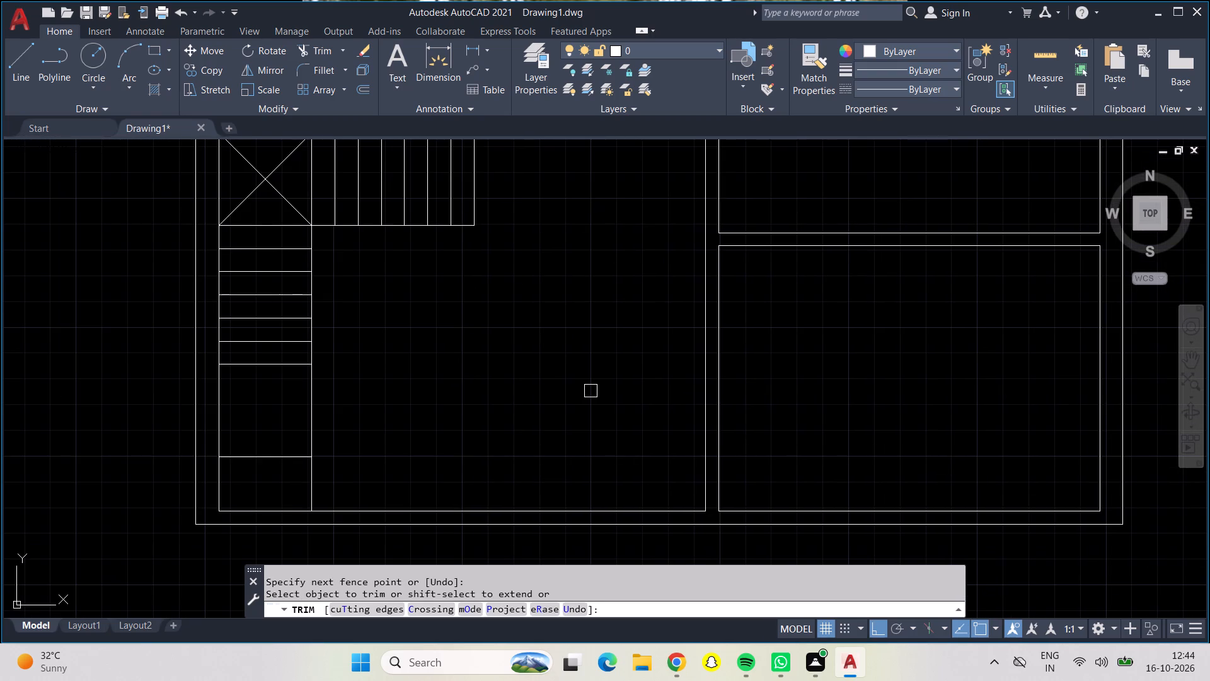
middle_click_drag(591, 391, 616, 522)
scroll(611, 420, "down", 1)
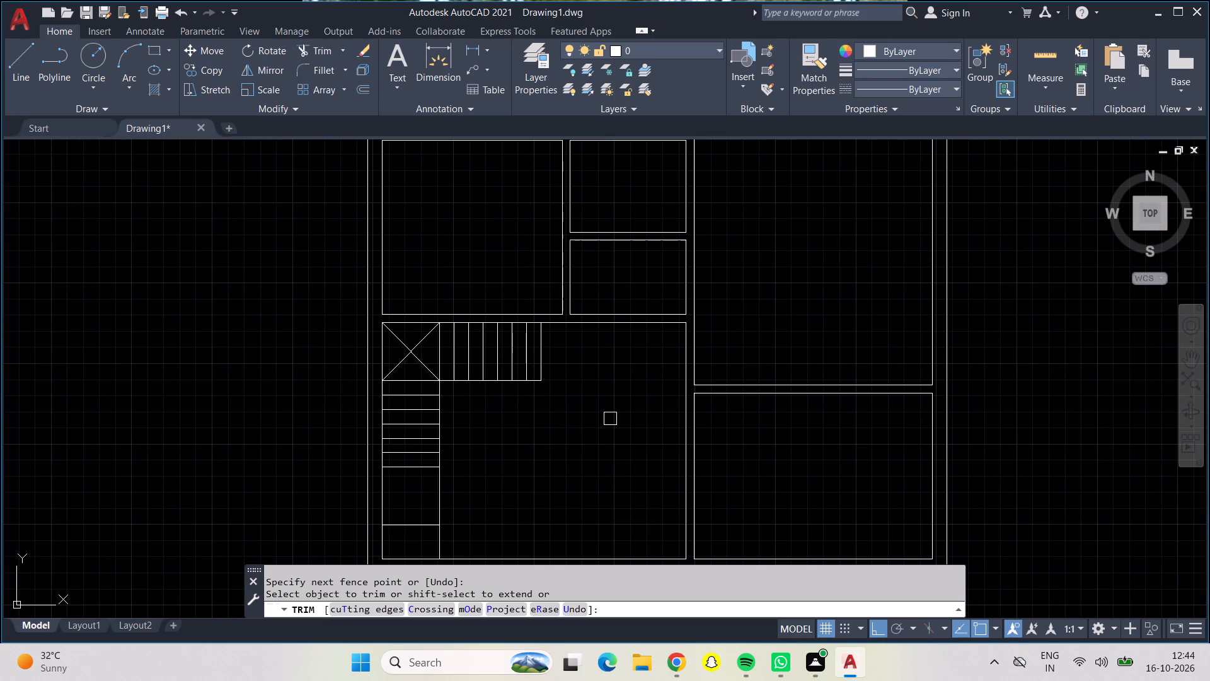
middle_click_drag(606, 419, 629, 481)
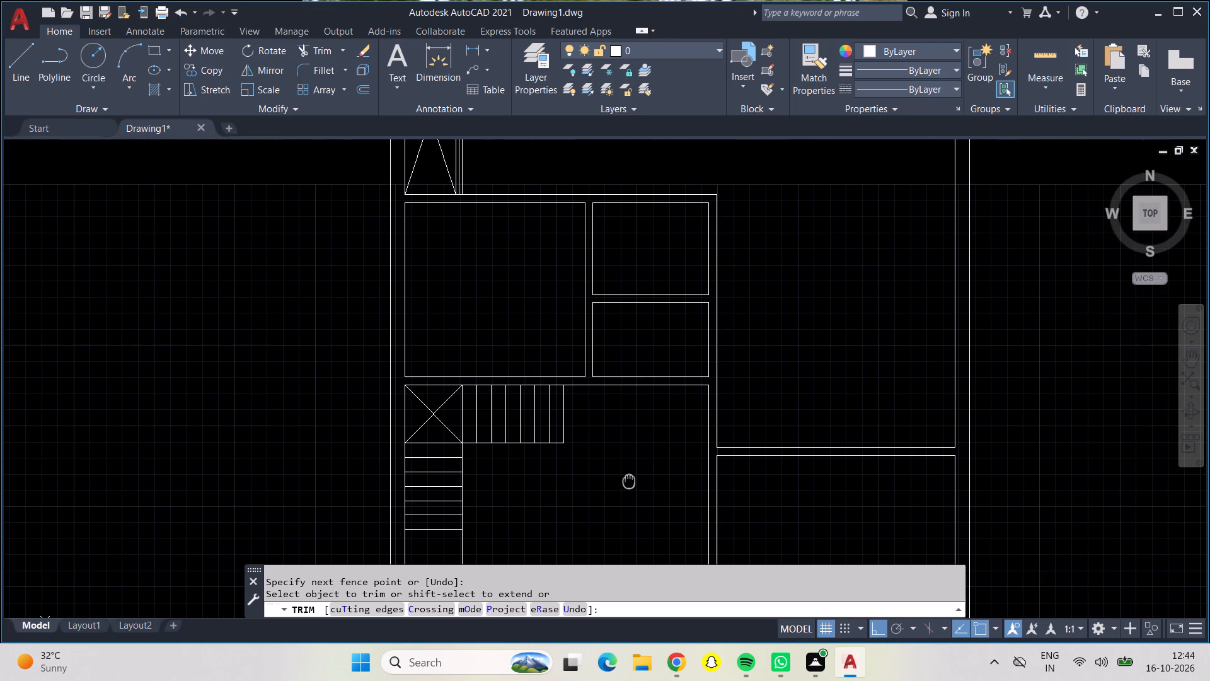
middle_click_drag(629, 481, 638, 481)
middle_click(638, 481)
middle_click_drag(638, 481, 657, 474)
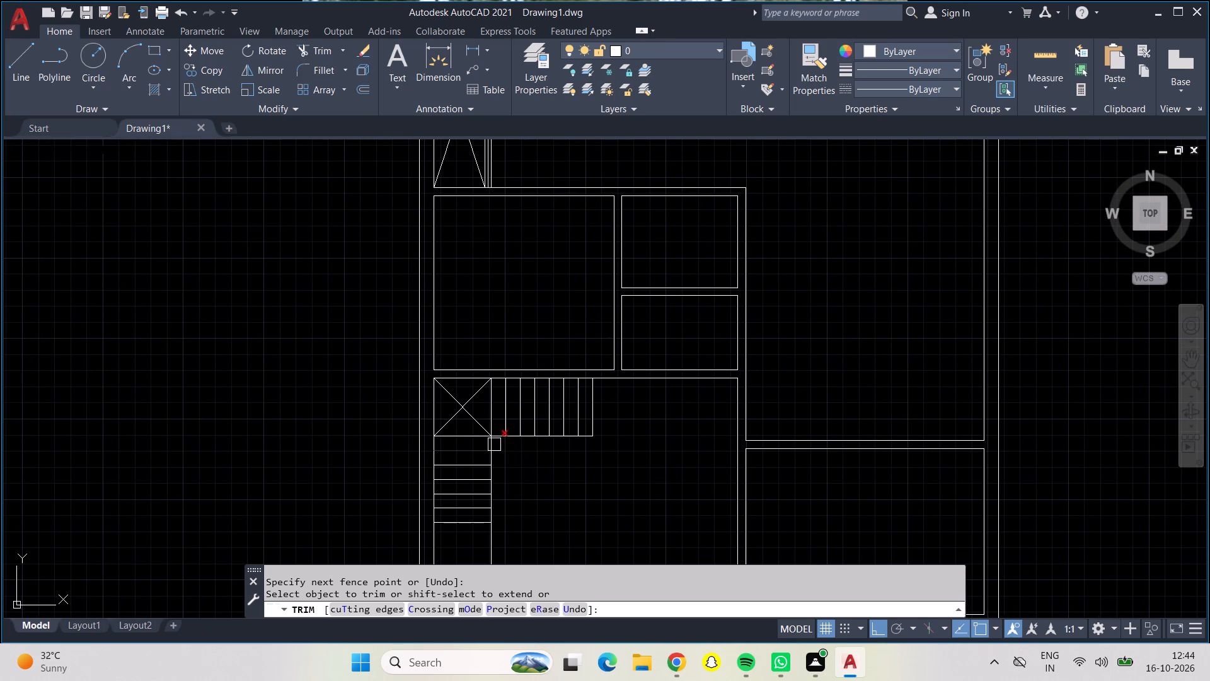
scroll(508, 450, "up", 3)
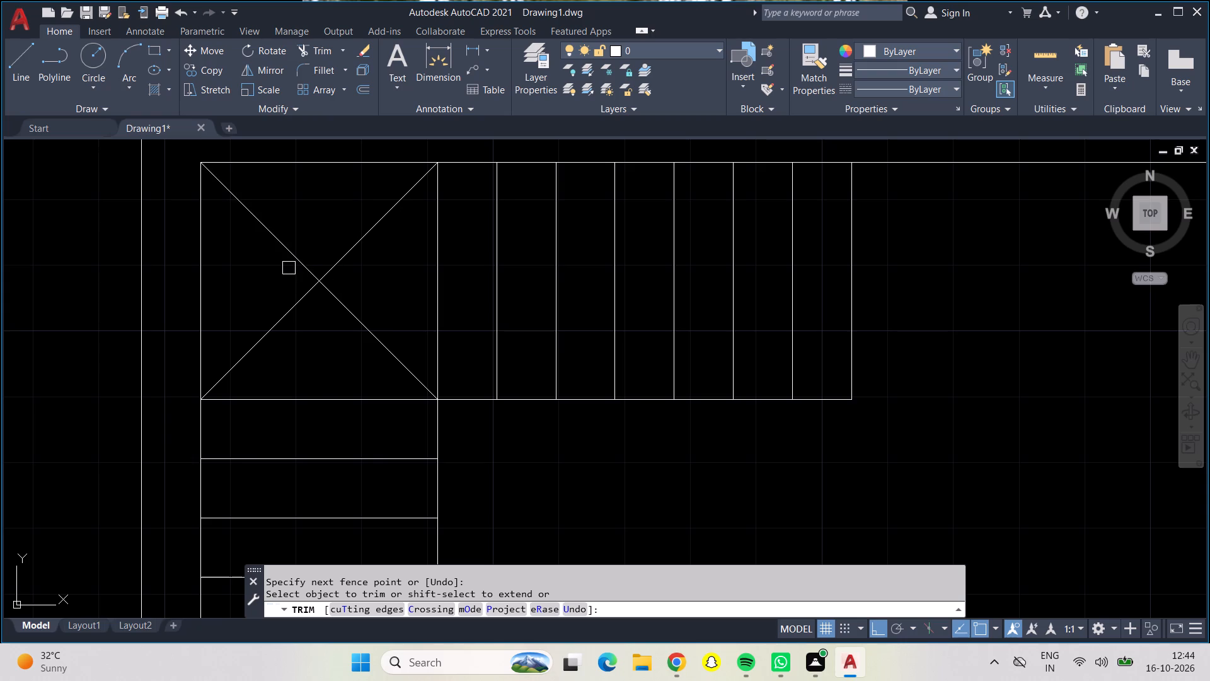
scroll(452, 346, "down", 3)
middle_click_drag(484, 388, 451, 277)
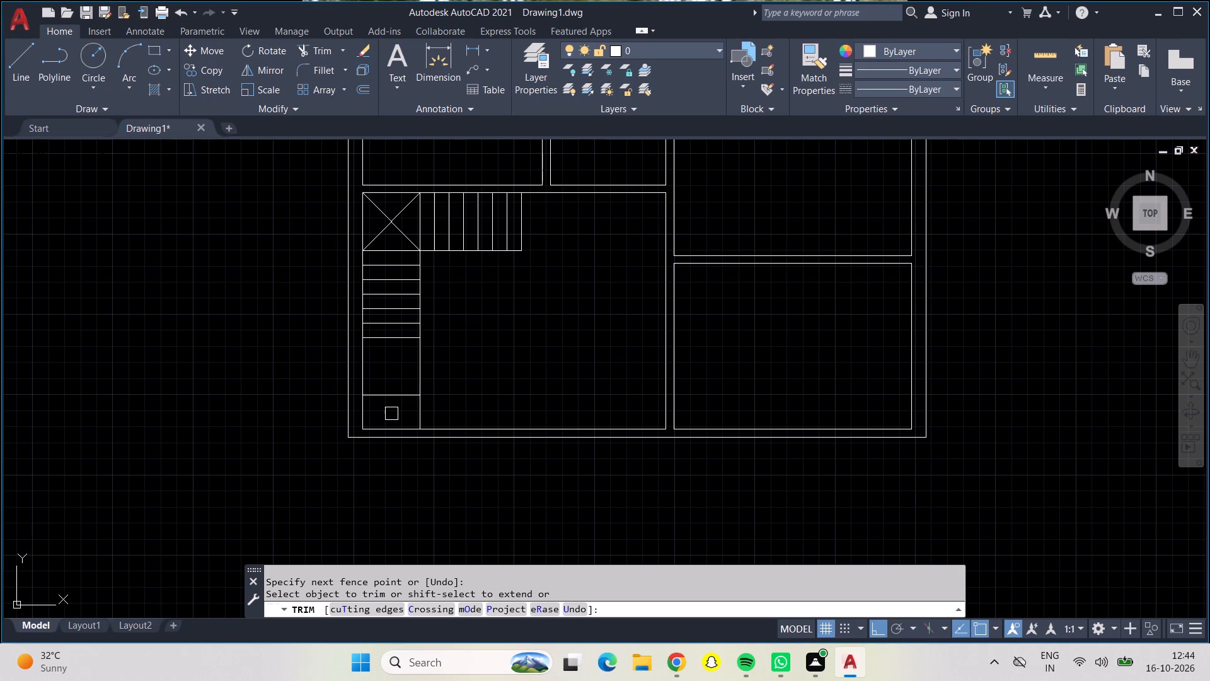
left_click_drag(388, 395, 401, 396)
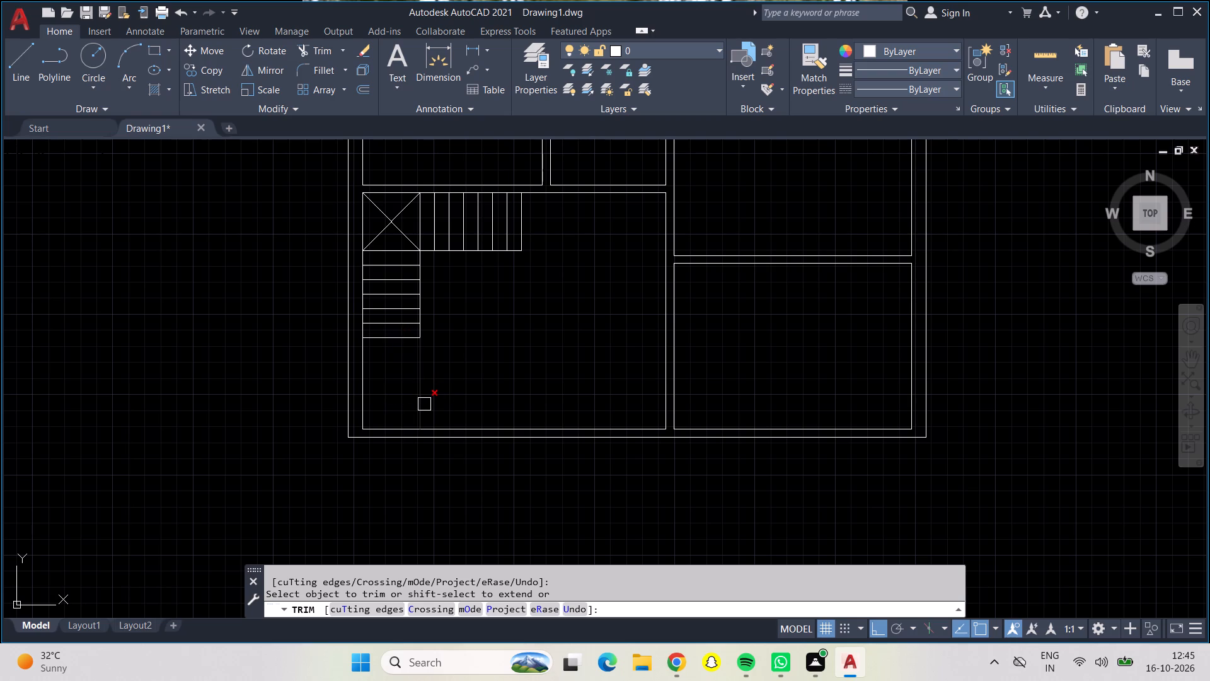
key("Return")
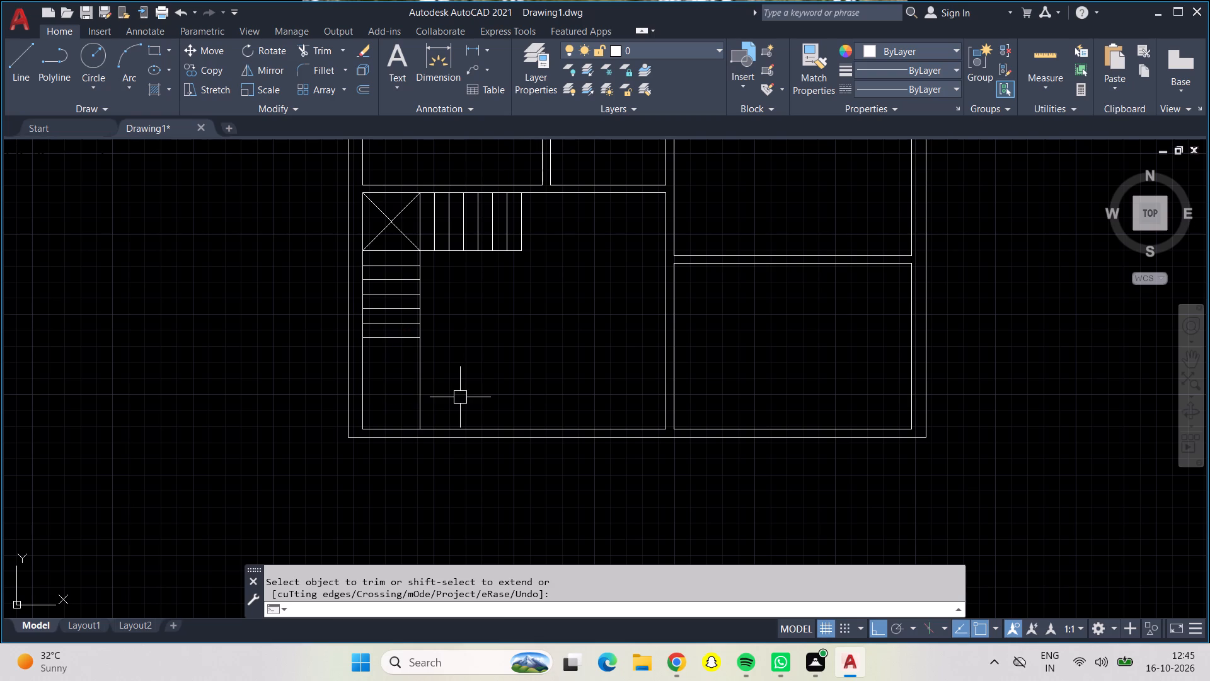
Offset the last tread of the vertical stair flight downward by 9" twice to add two more treads.
key("o")
key("Return")
key("3")
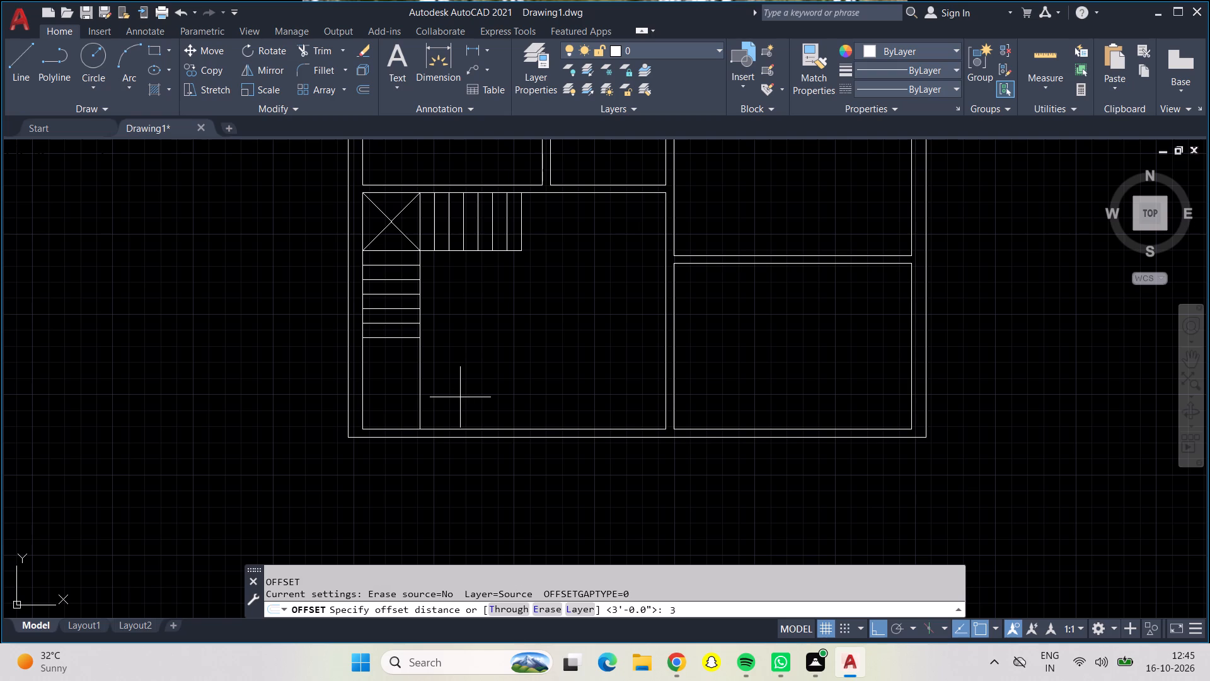
key("BackSpace")
type("9\"")
key("Return")
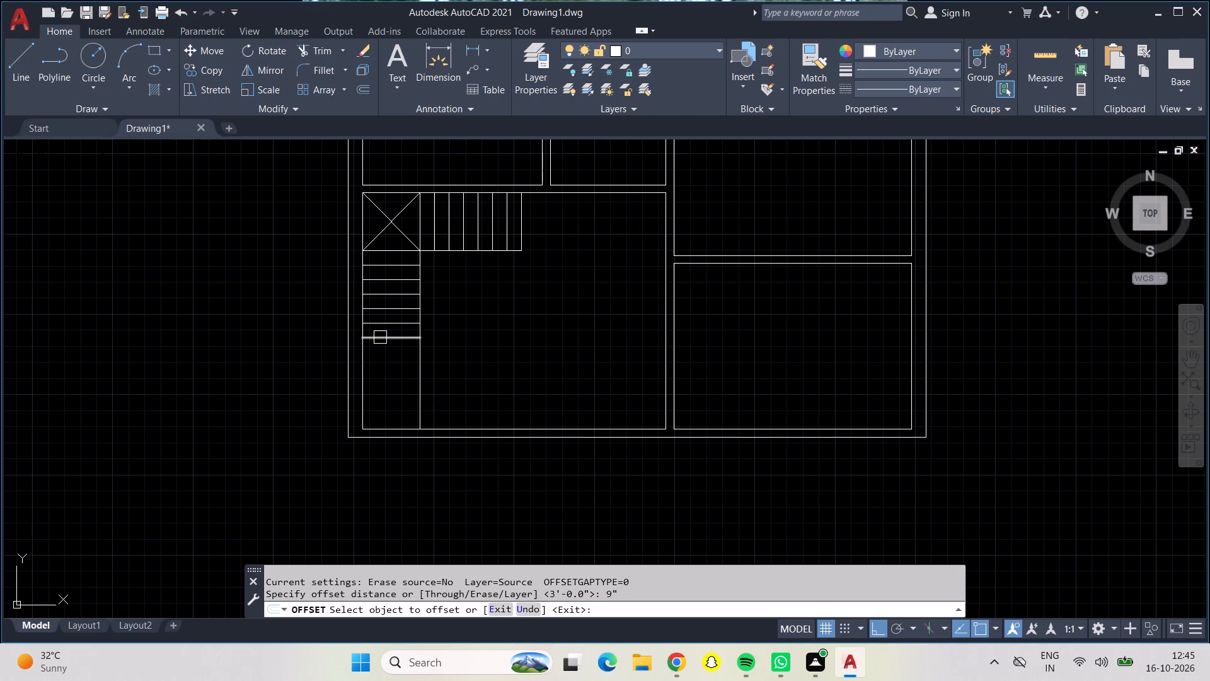
left_click(380, 337)
left_click(376, 372)
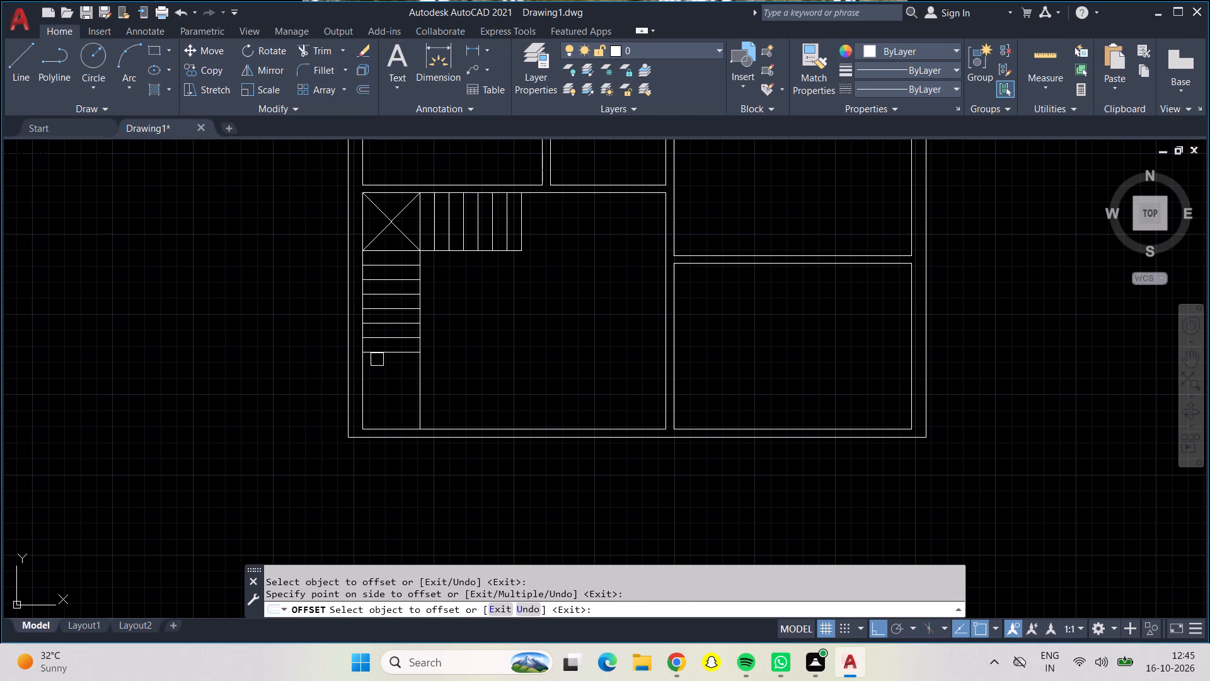
left_click(379, 354)
left_click(379, 376)
Trim away the stair's side line below the last tread of the vertical flight.
left_click(309, 49)
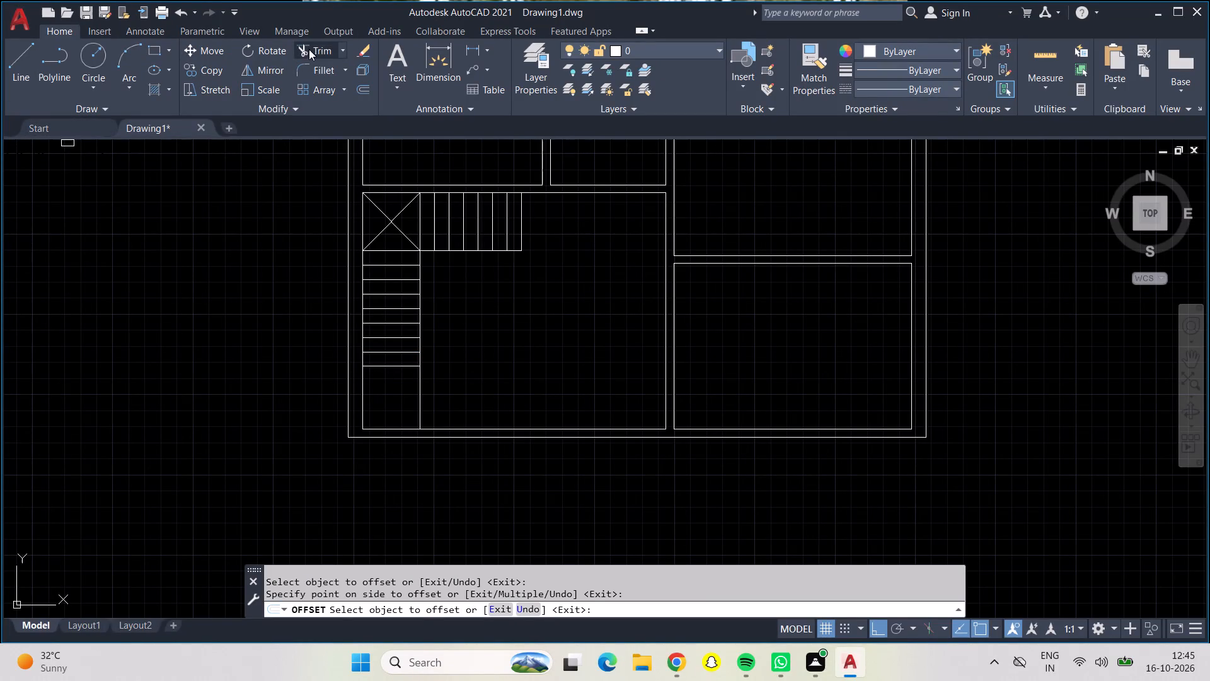
left_click(417, 391)
scroll(437, 387, "down", 1)
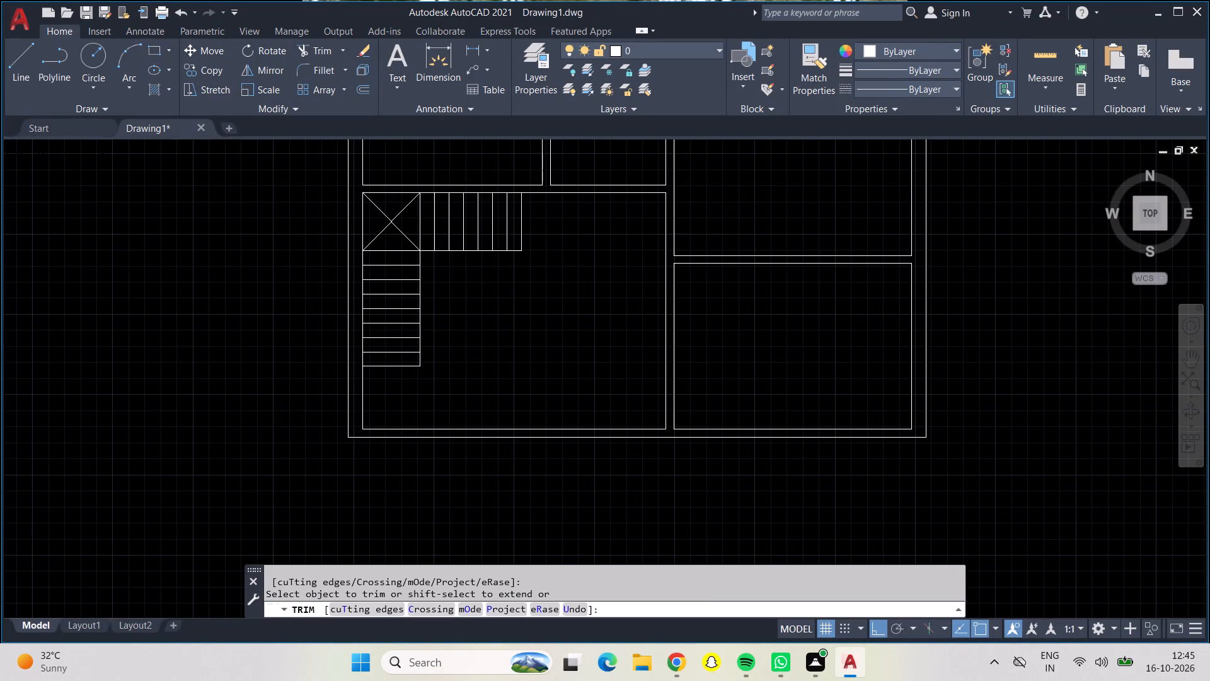
middle_click_drag(457, 358, 343, 392)
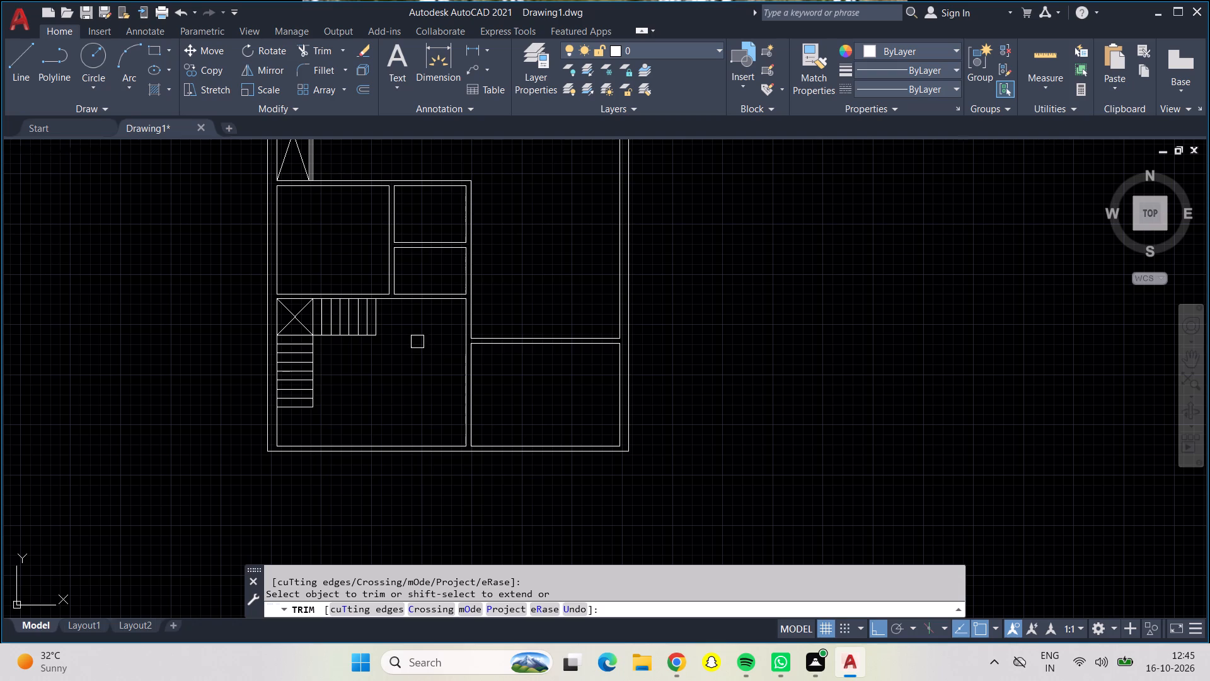
scroll(405, 349, "up", 1)
middle_click_drag(405, 349, 410, 392)
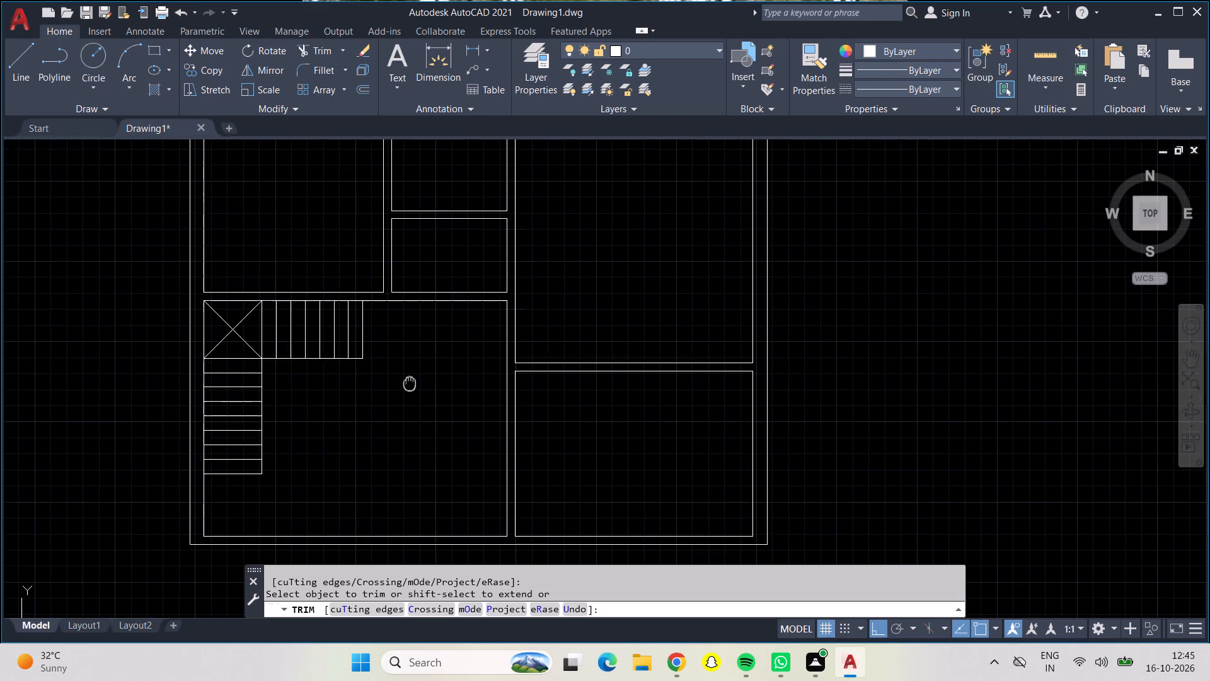
middle_click_drag(410, 392, 355, 484)
key("Return")
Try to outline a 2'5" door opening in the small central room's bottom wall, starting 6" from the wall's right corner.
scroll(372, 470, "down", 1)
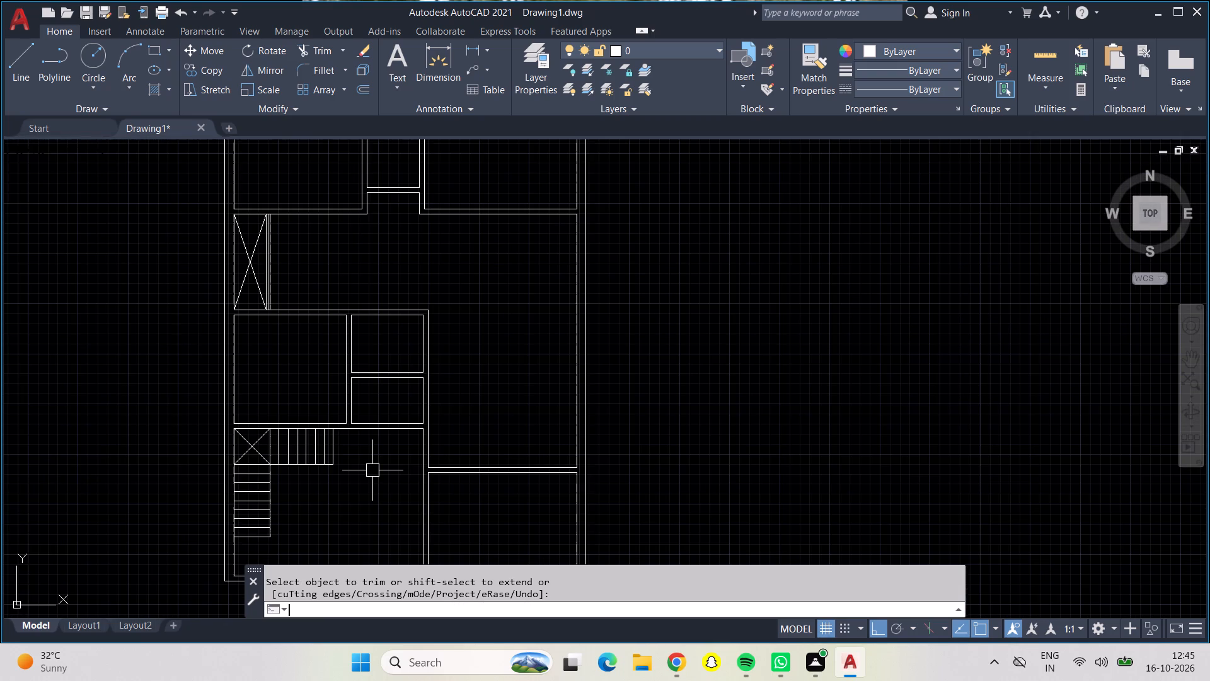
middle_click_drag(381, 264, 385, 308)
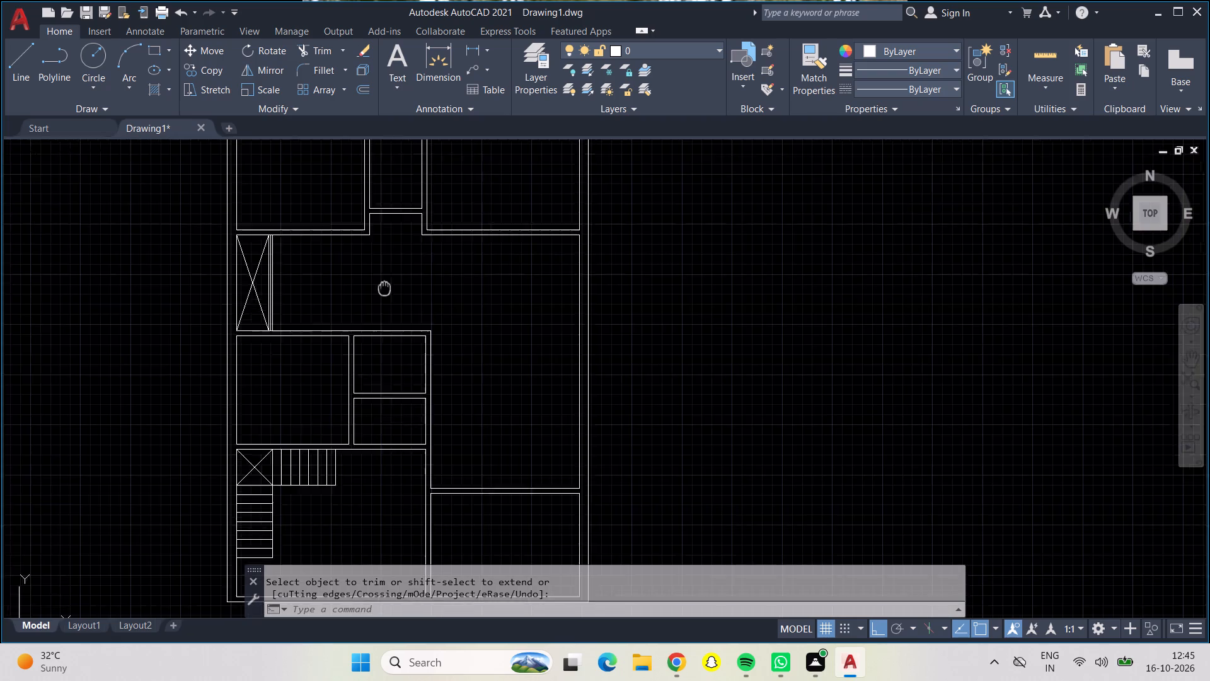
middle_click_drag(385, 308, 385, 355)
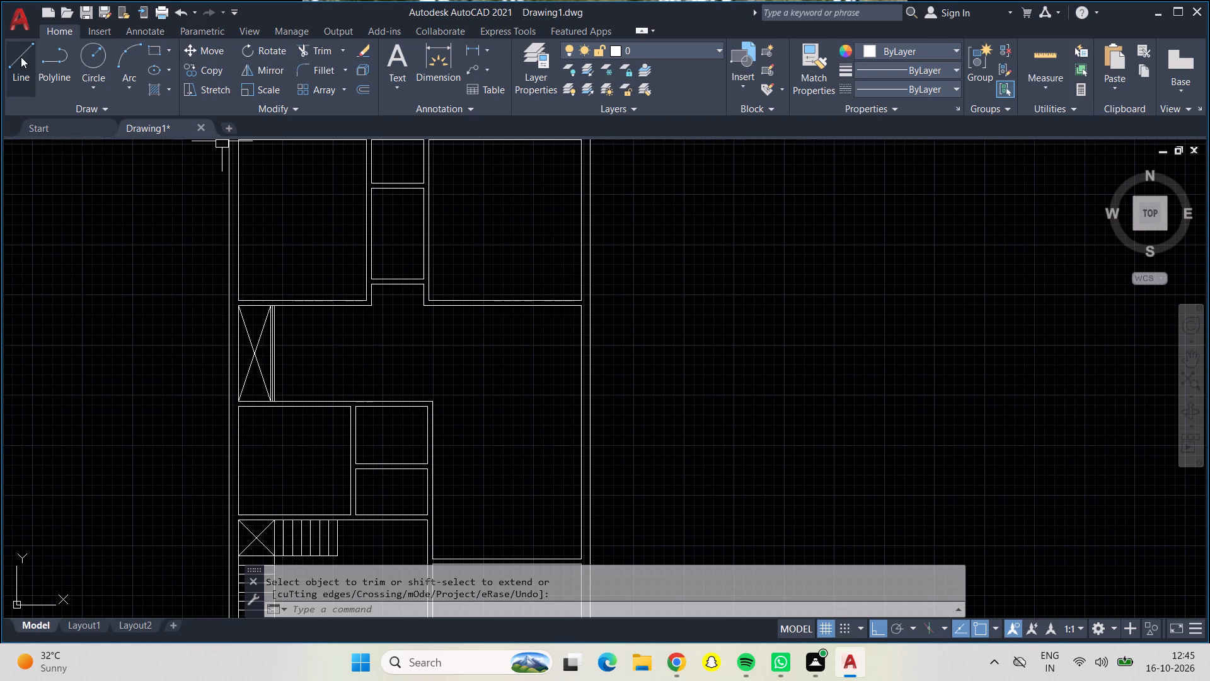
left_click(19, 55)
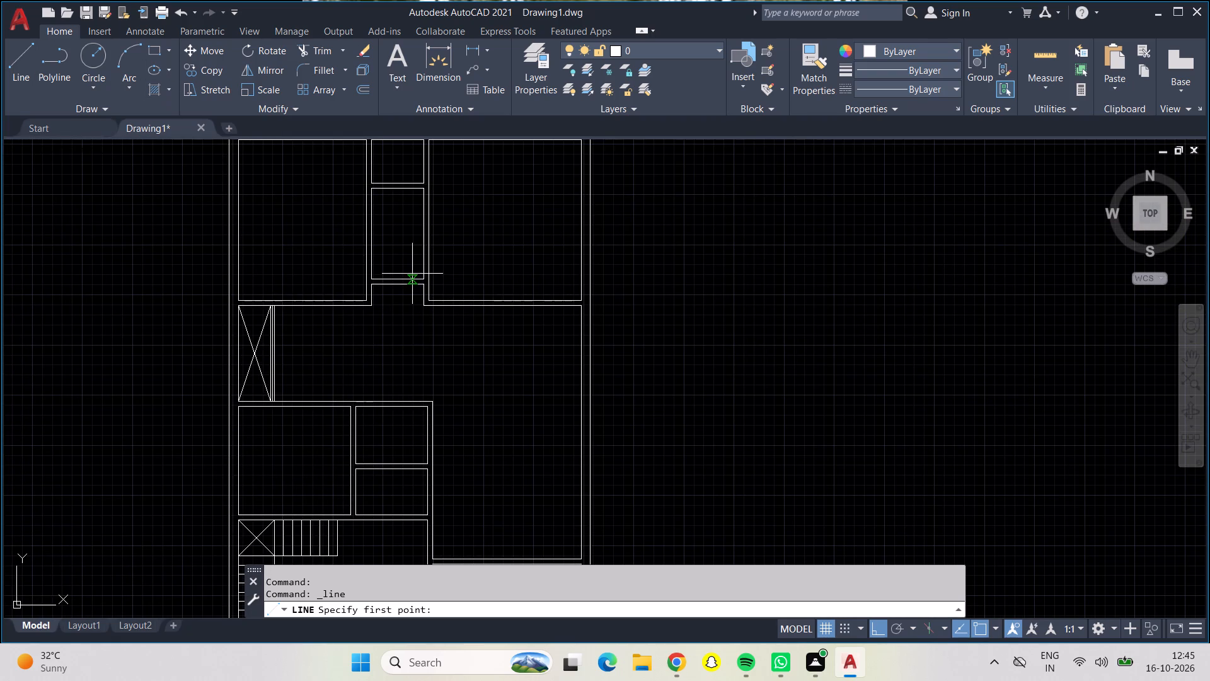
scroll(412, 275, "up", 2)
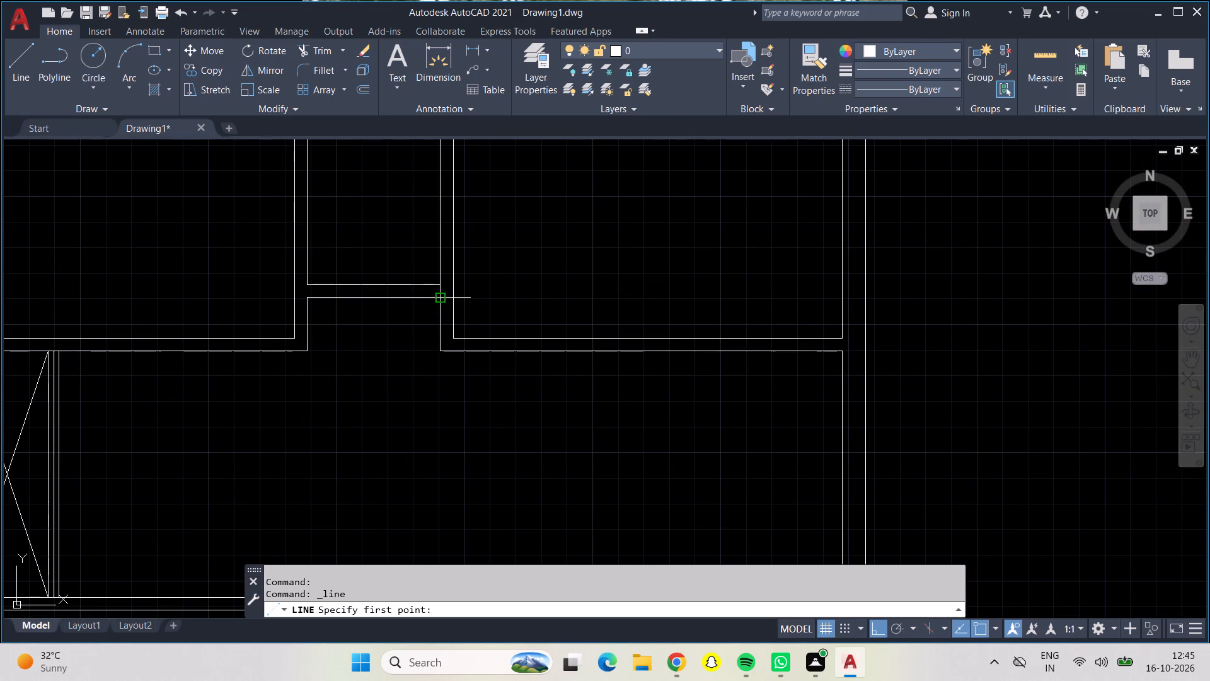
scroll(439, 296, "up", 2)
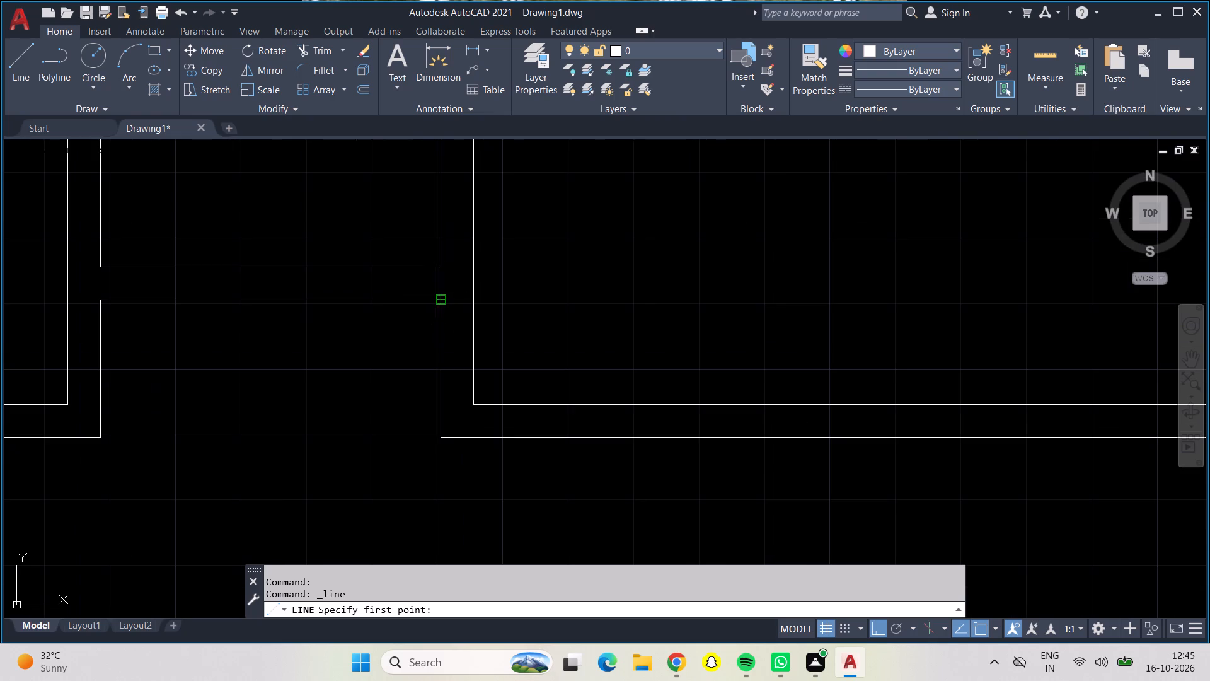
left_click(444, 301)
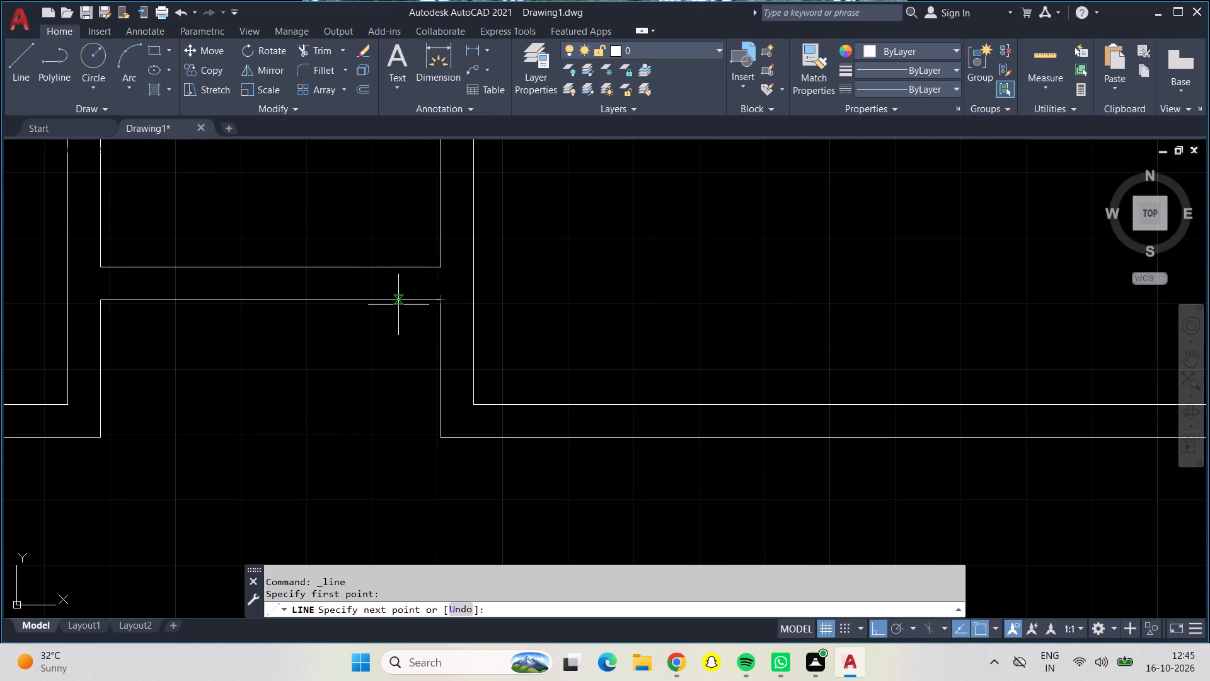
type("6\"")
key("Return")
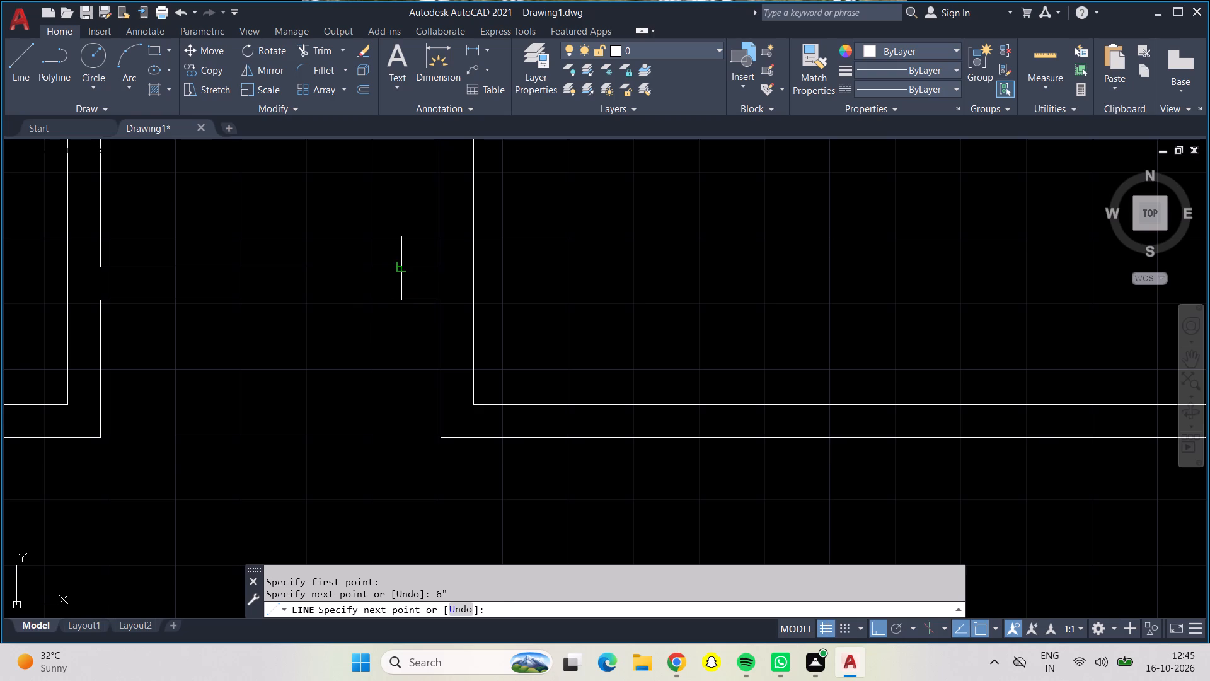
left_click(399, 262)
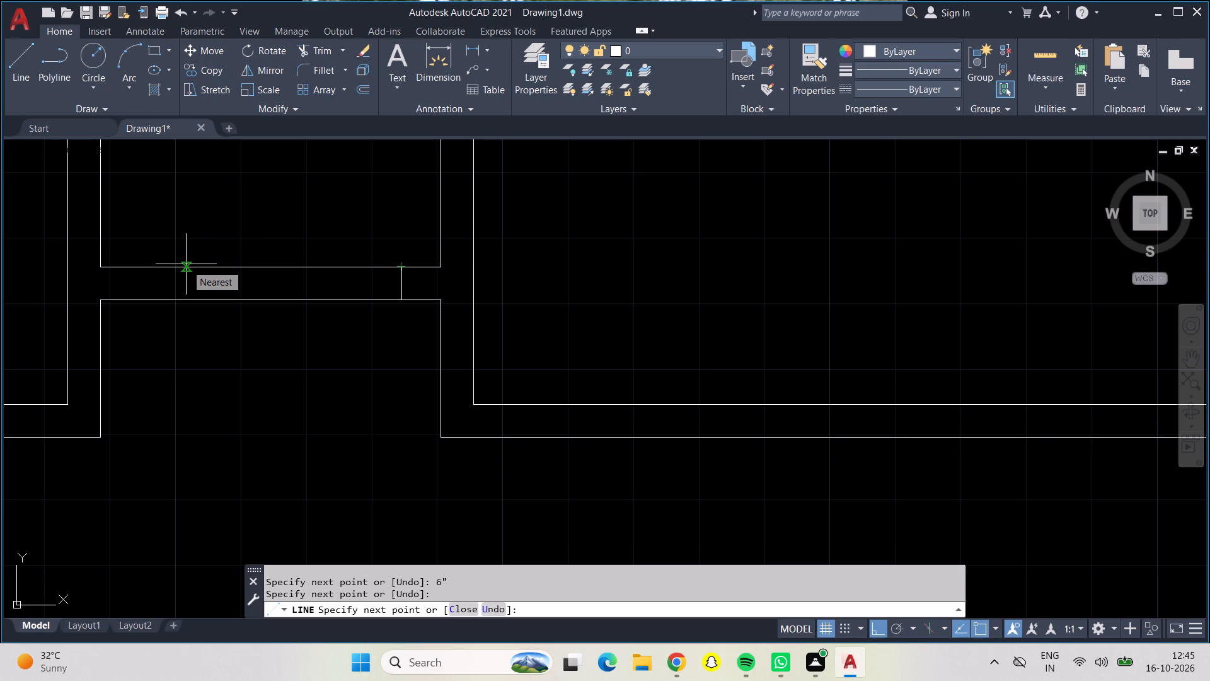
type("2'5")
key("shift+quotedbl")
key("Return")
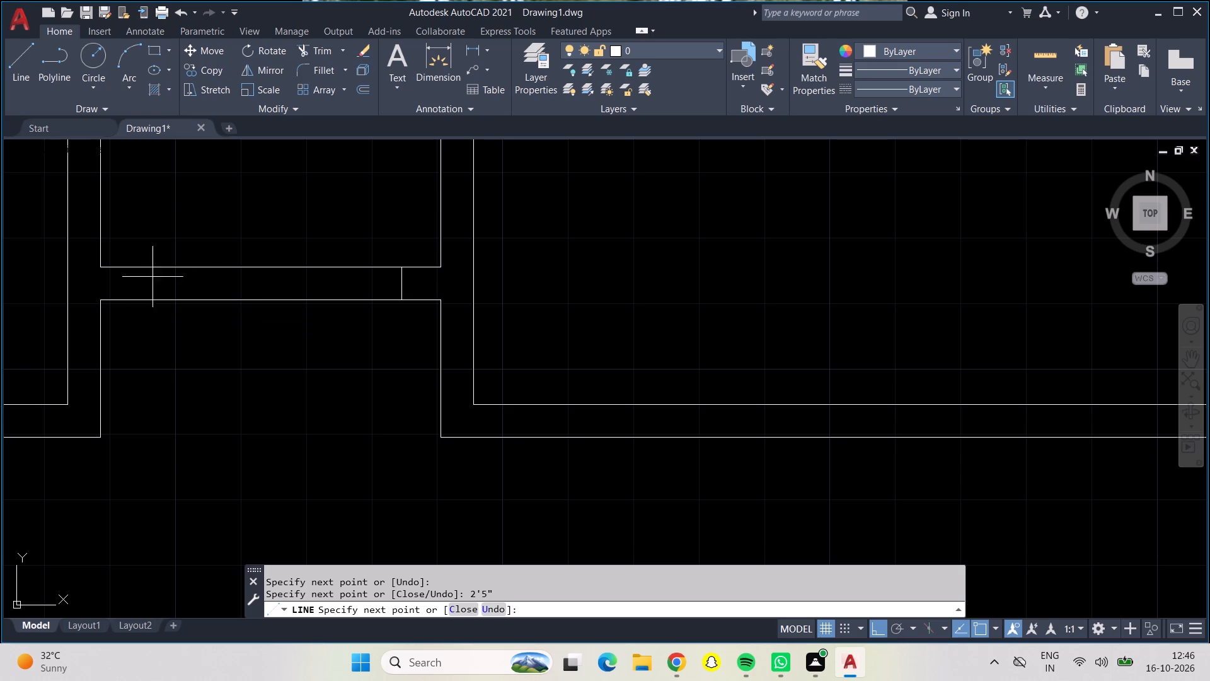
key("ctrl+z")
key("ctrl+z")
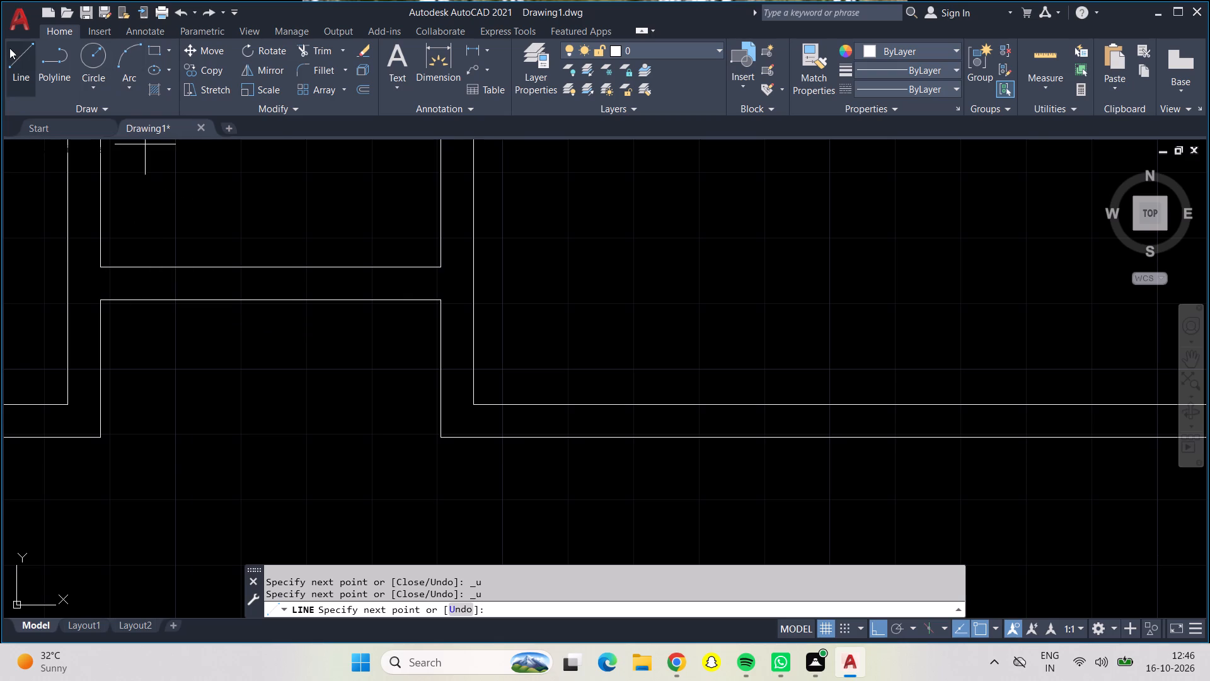
Draw the jambs of a 2'5" door opening in the small central room's bottom wall, starting 6" from its inner left corner.
left_click(25, 62)
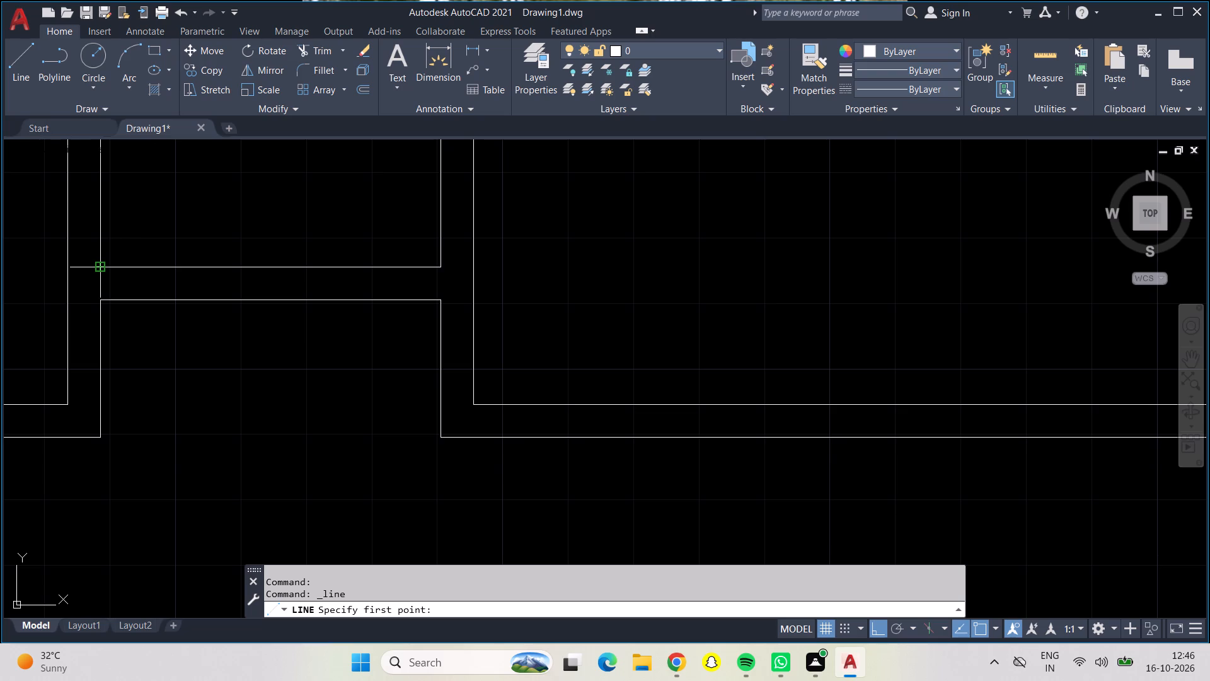
left_click(98, 267)
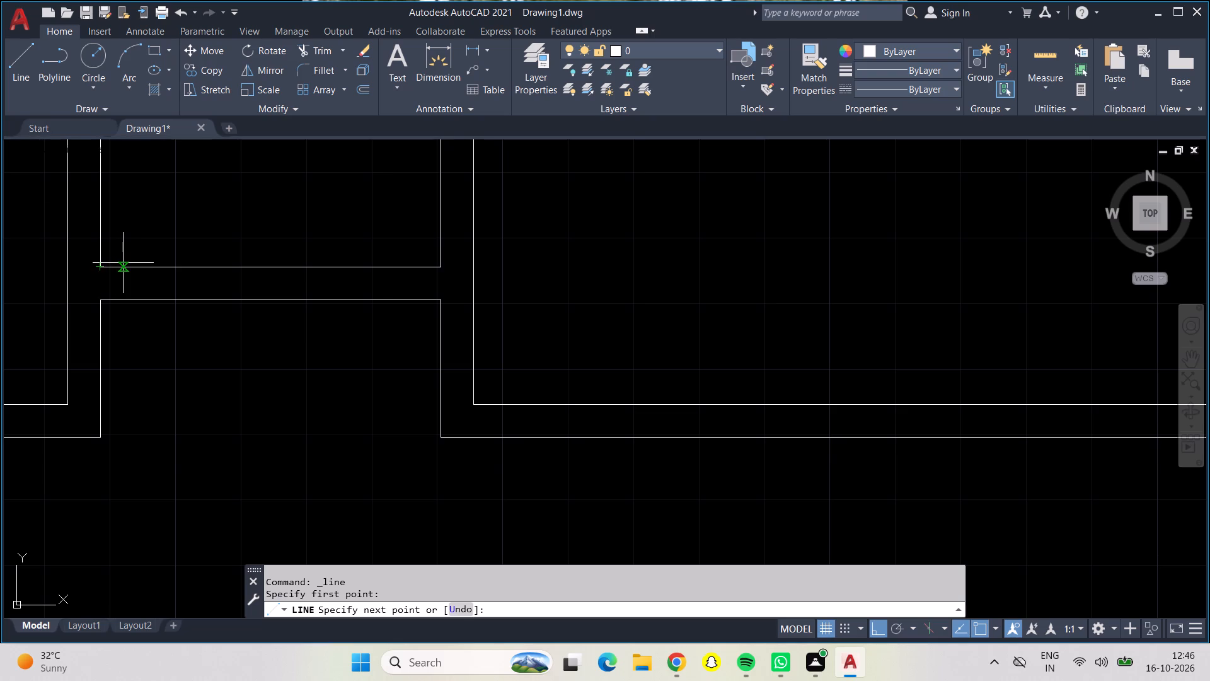
type("6\"")
key("Return")
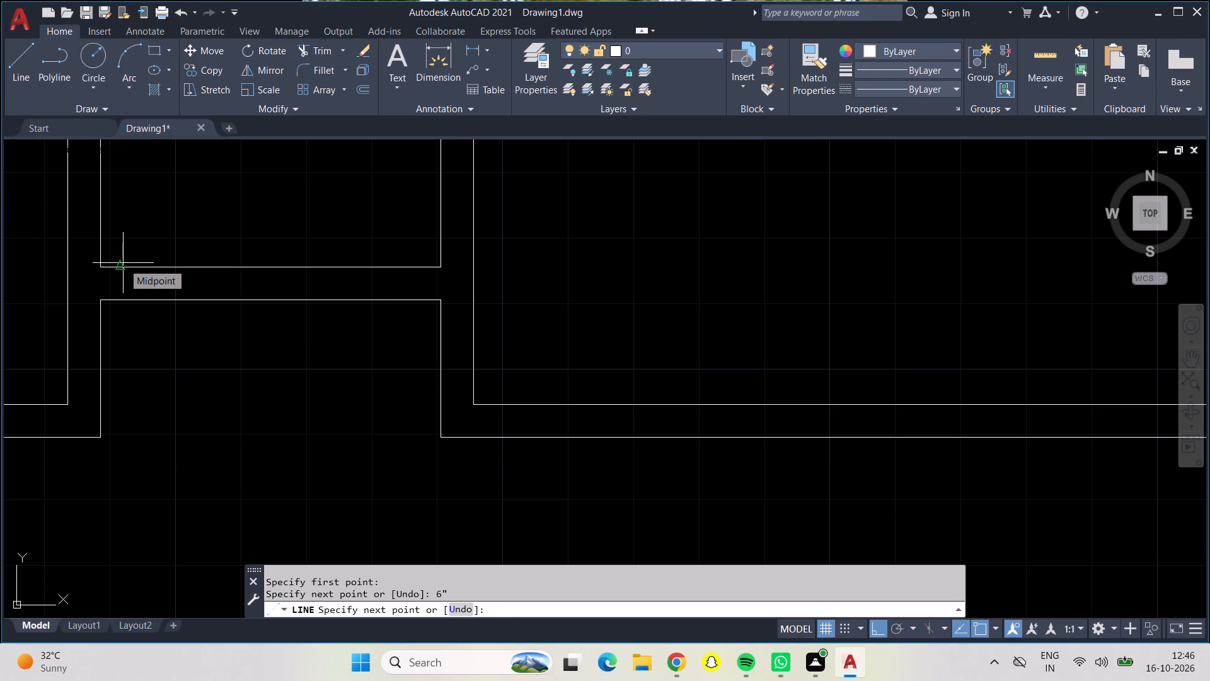
left_click(137, 300)
key("2")
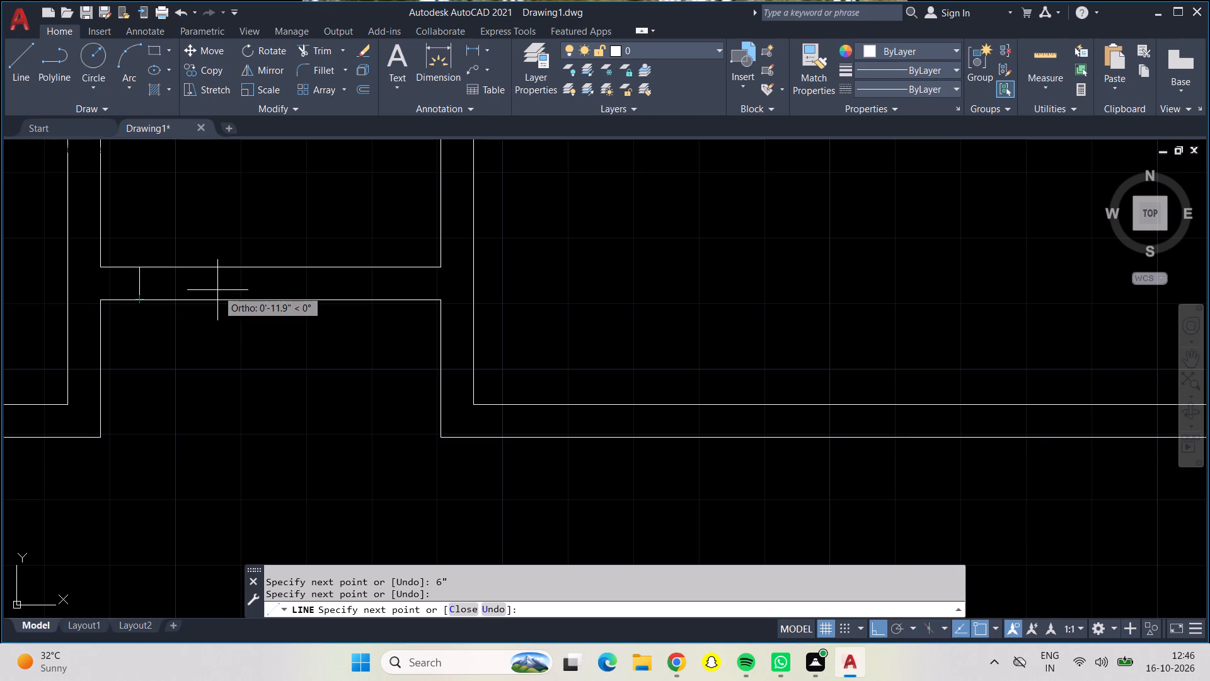
type("'5\"")
key("Return")
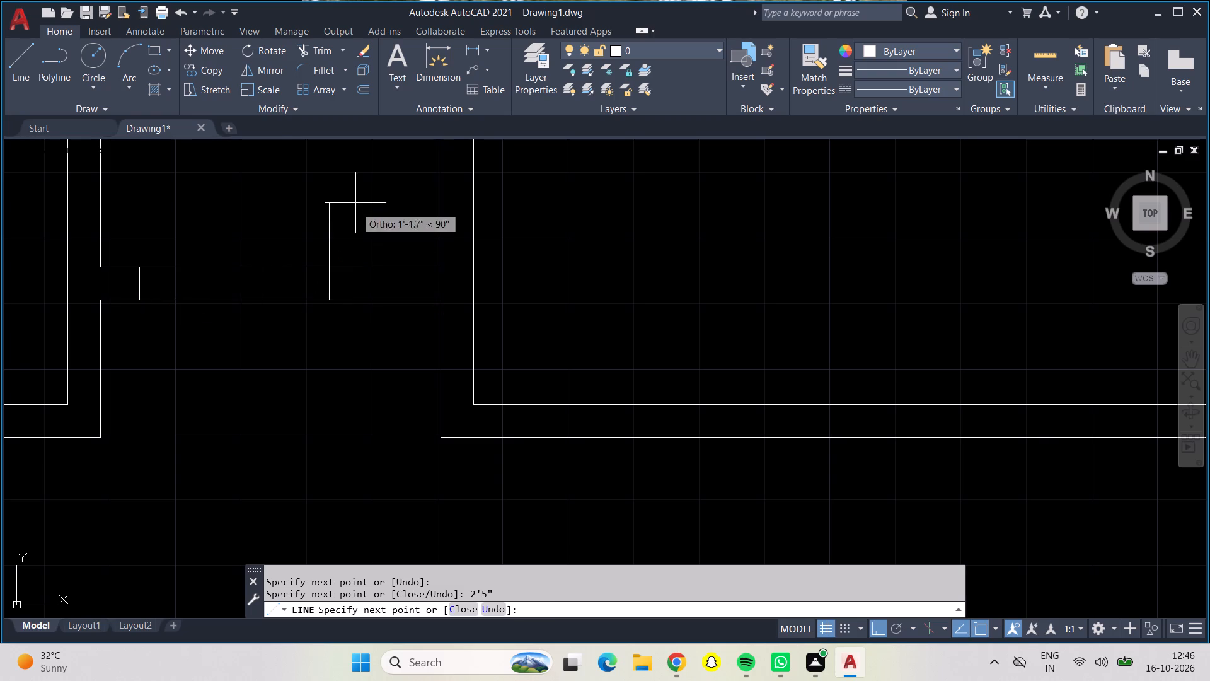
left_click(325, 271)
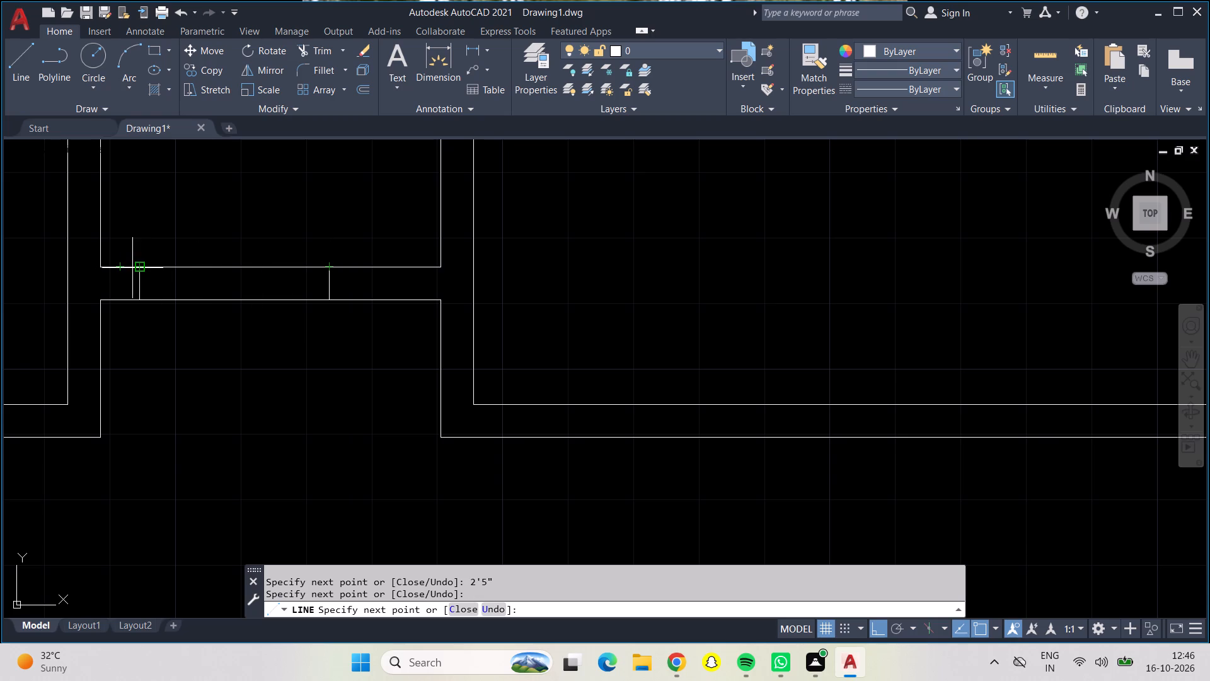
Close the opening's upper edge back to the left jamb and draw a 2'5" door leaf line upward into the room.
left_click(137, 269)
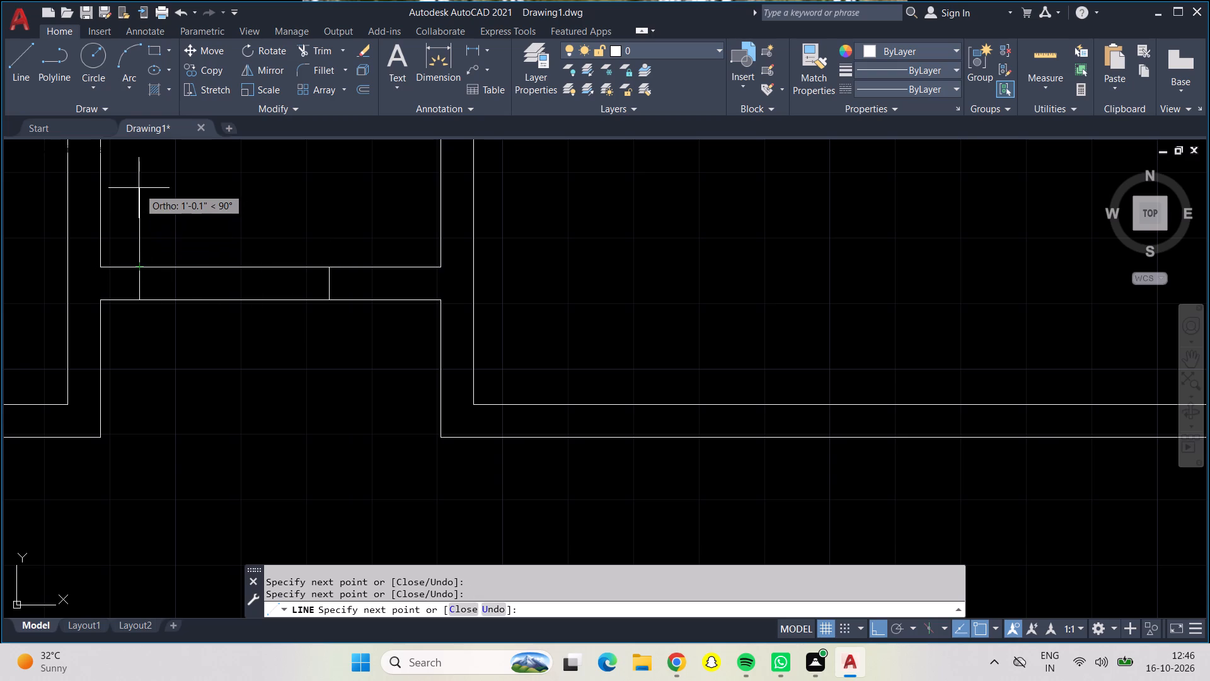
type("2'5\"")
key("Return")
key("Return")
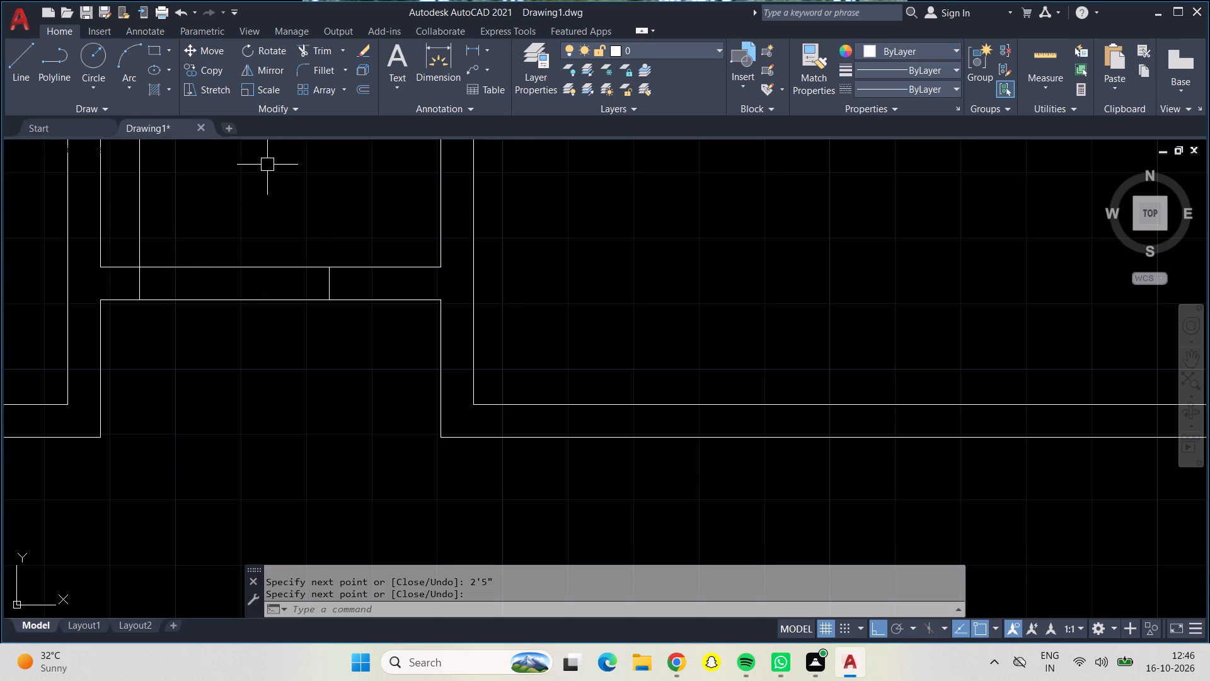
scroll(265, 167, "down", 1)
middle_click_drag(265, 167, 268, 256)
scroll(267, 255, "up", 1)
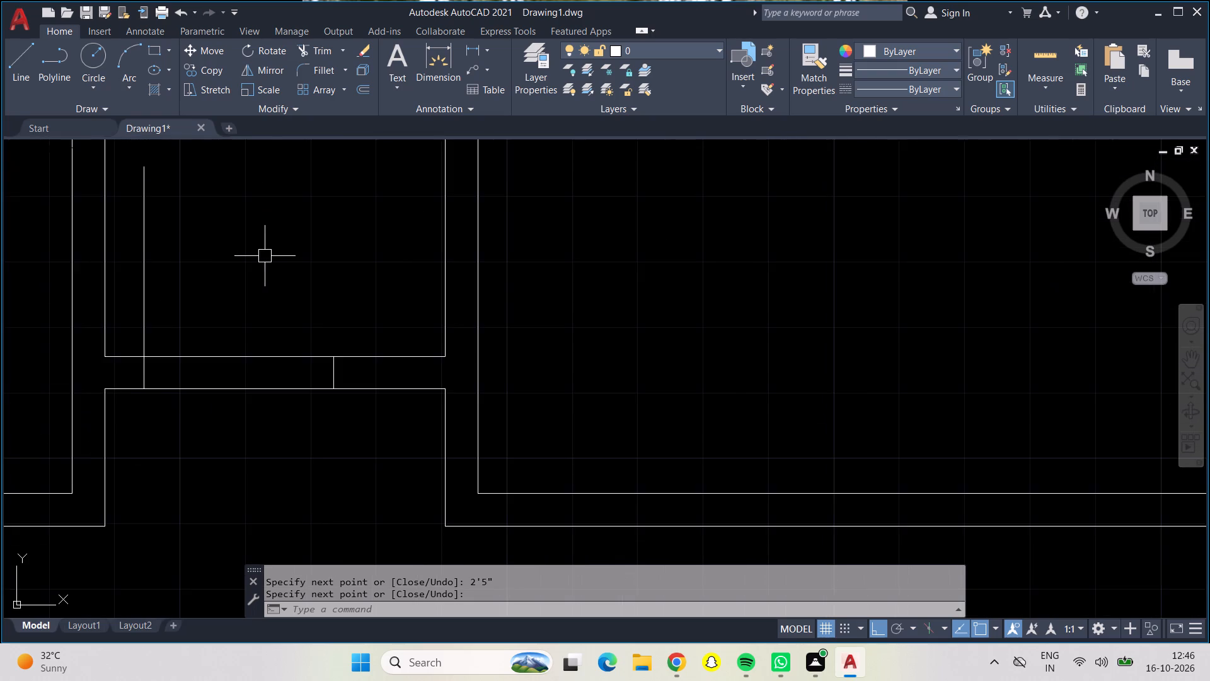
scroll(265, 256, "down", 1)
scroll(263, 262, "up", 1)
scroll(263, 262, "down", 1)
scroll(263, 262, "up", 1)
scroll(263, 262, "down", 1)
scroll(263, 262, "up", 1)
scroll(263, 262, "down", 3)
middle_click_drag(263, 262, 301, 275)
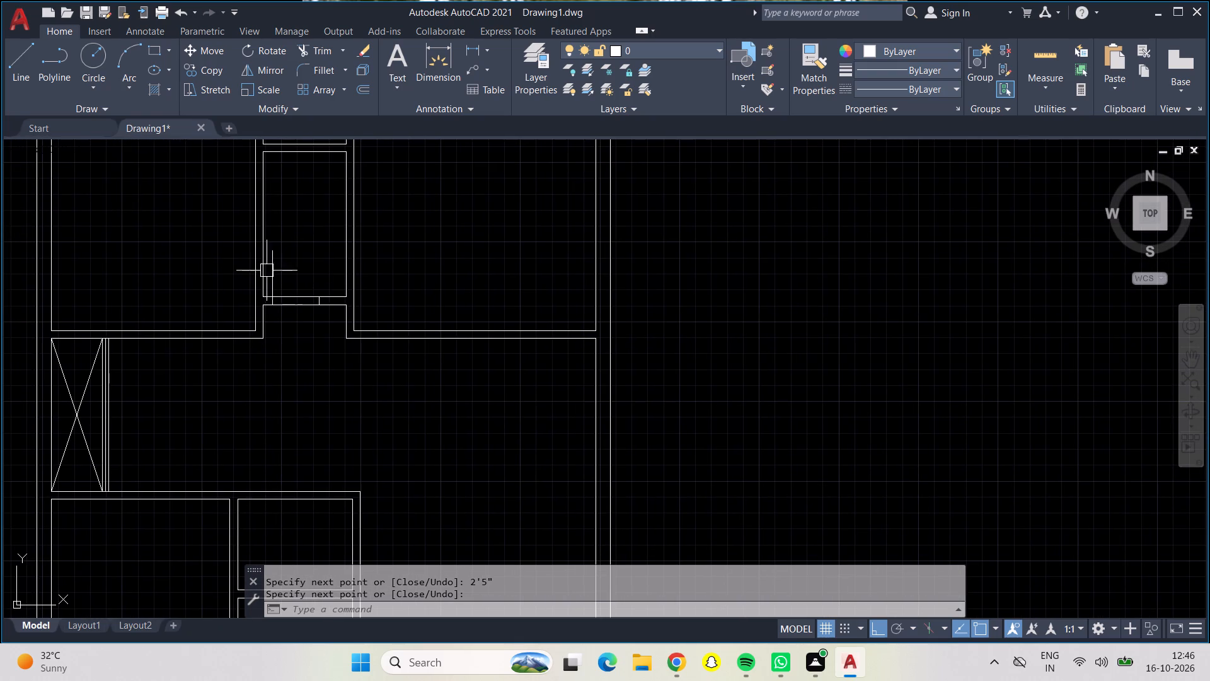
Draw the jambs of a 3' door opening in the upper right room's bottom wall, starting 6" from its inner left corner.
left_click(18, 69)
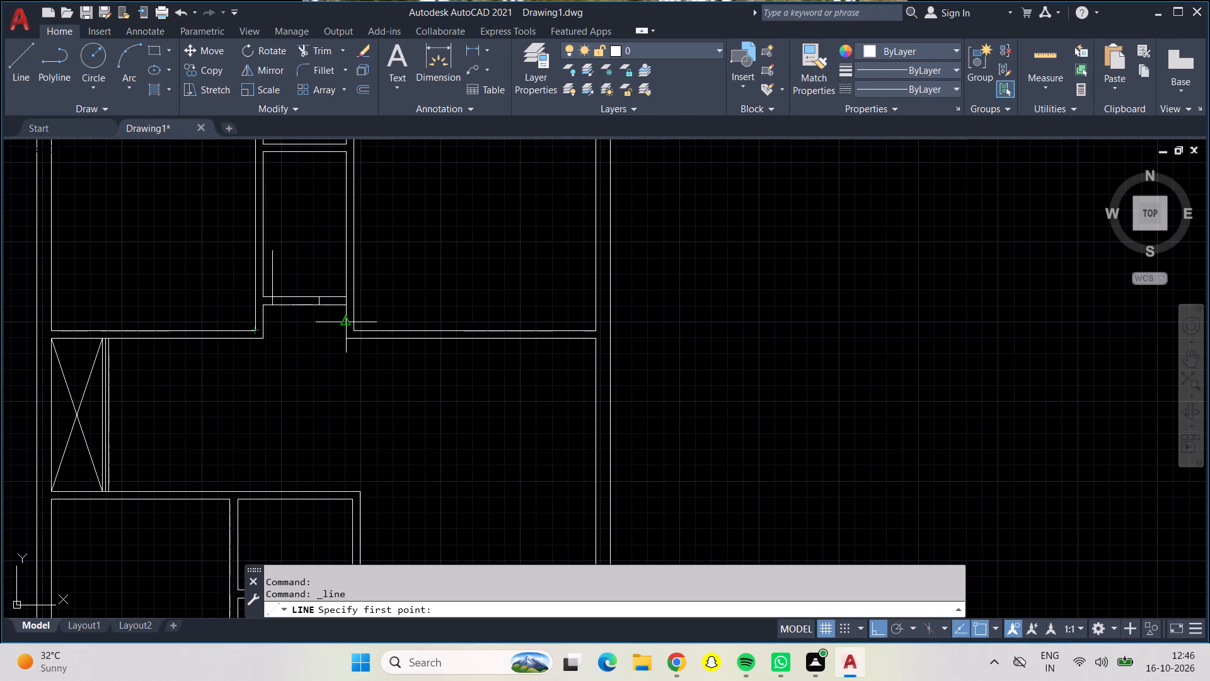
scroll(350, 325, "up", 1)
scroll(350, 325, "down", 1)
scroll(350, 325, "up", 1)
scroll(350, 325, "down", 1)
scroll(350, 325, "up", 2)
scroll(371, 325, "down", 1)
scroll(371, 325, "up", 4)
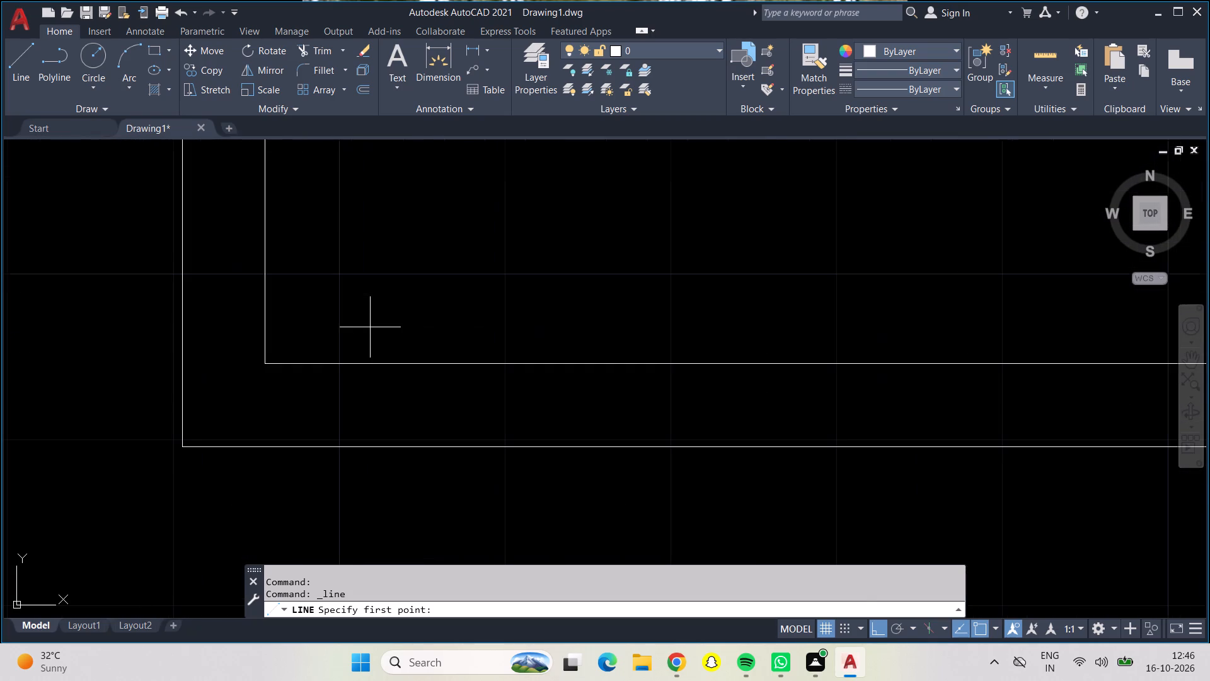
left_click(263, 366)
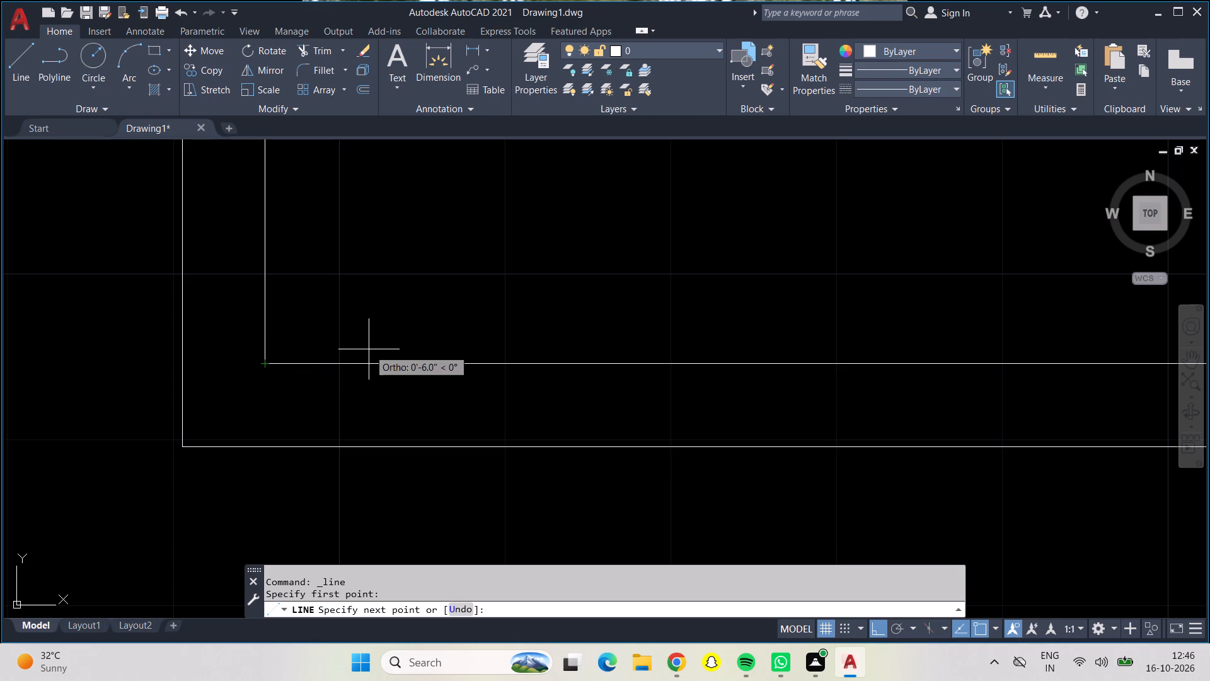
key("6")
key("shift+quotedbl")
key("Return")
left_click(360, 445)
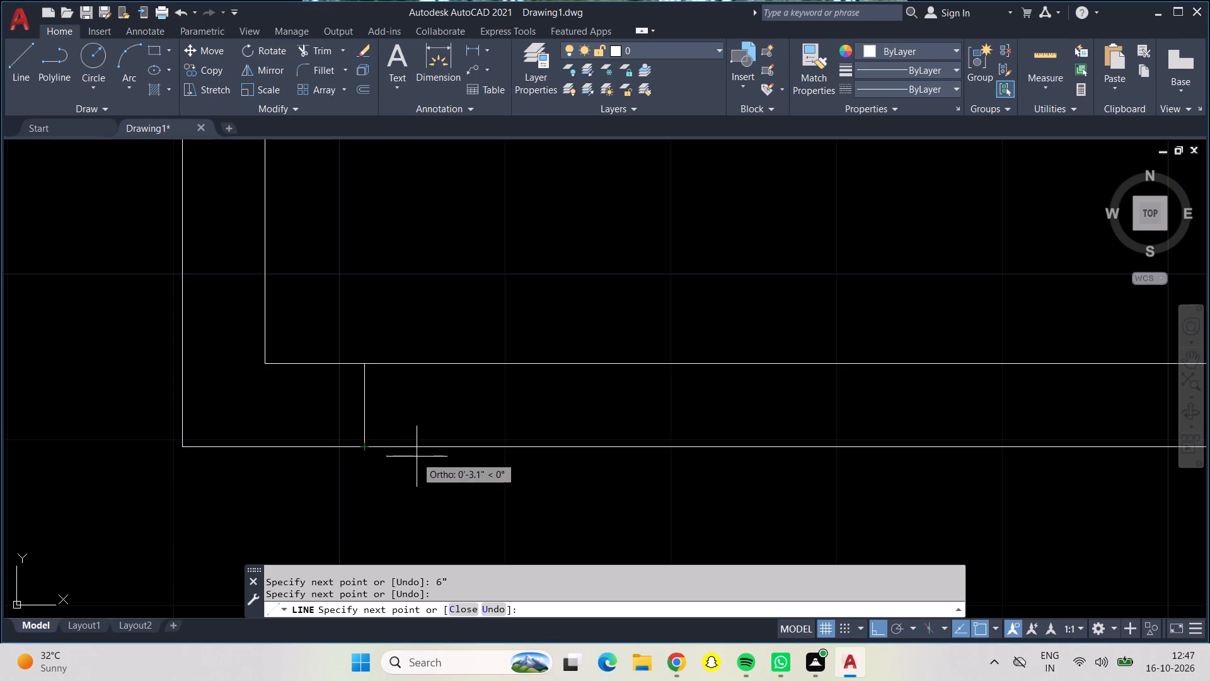
type("3'")
key("Return")
scroll(627, 456, "down", 1)
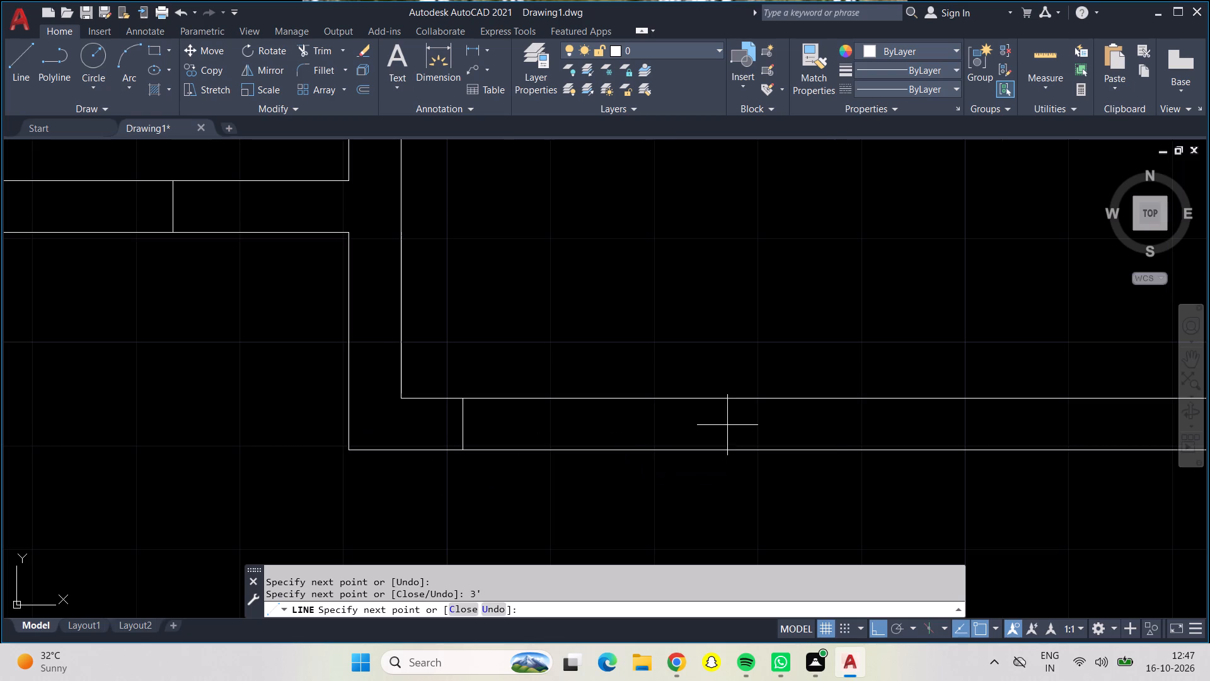
left_click(831, 400)
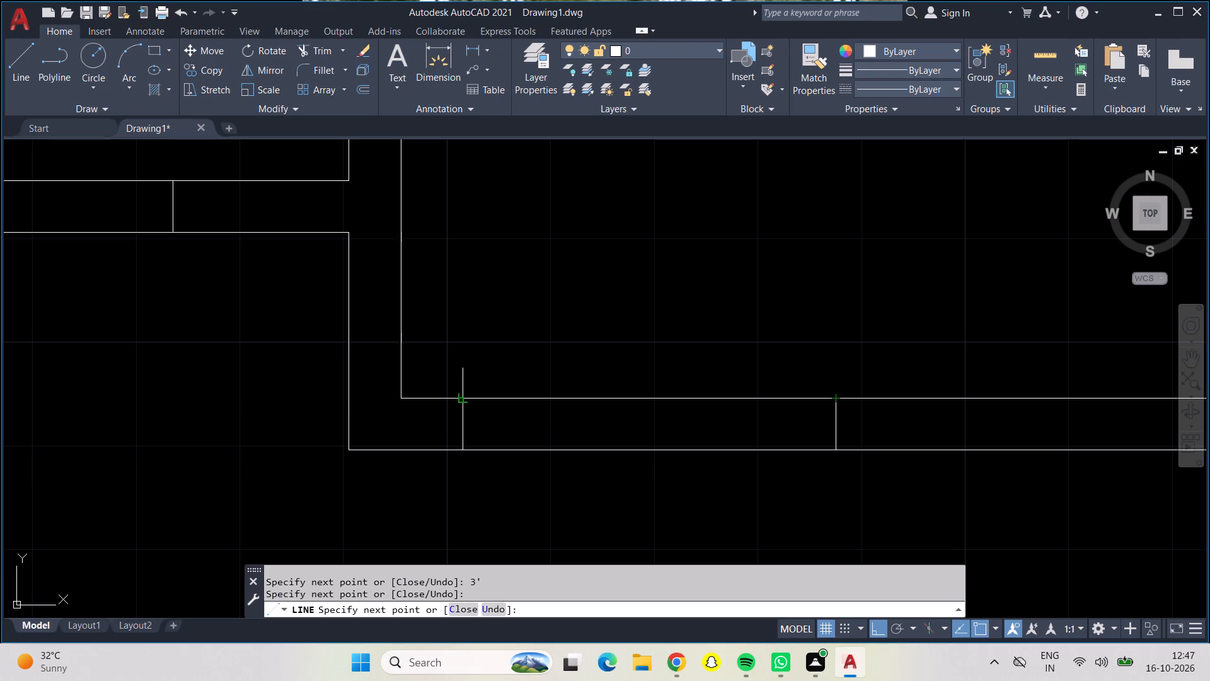
Close the opening's upper edge back to the left jamb and draw a 3' door leaf line upward into the room.
left_click(464, 399)
type("3'")
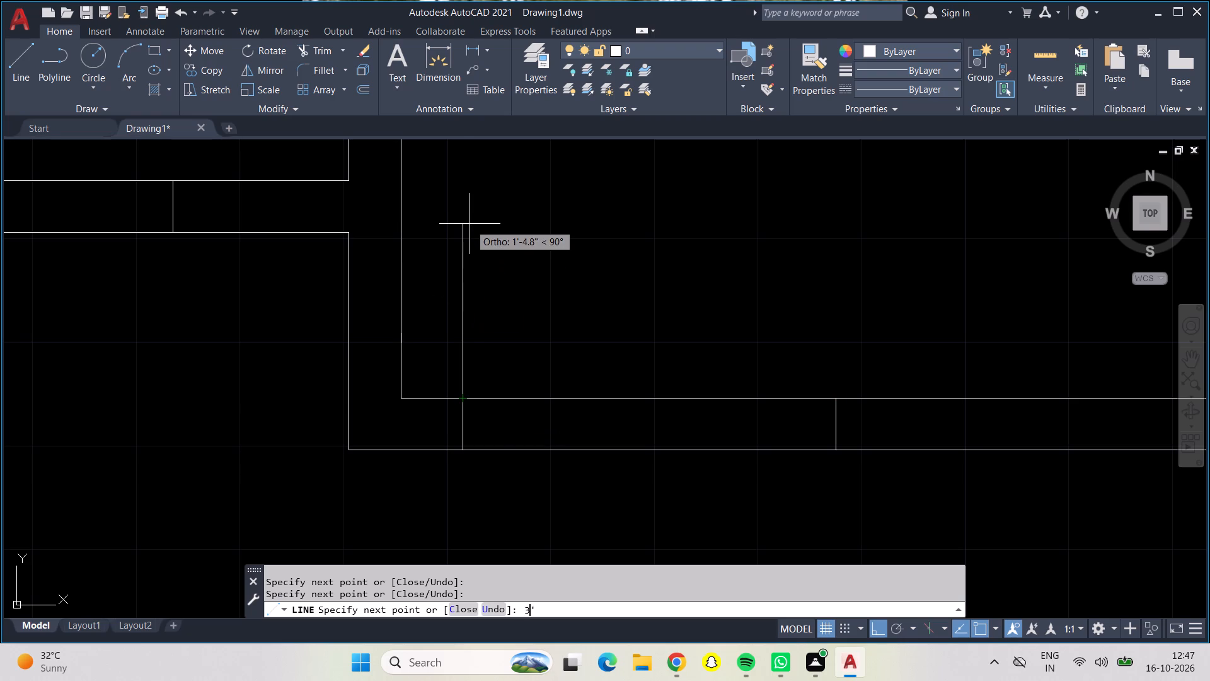
key("Return")
key("Return")
Draw the jambs of a 3' door opening in the upper left room's bottom wall, starting 6" from its inner right corner.
scroll(470, 224, "down", 3)
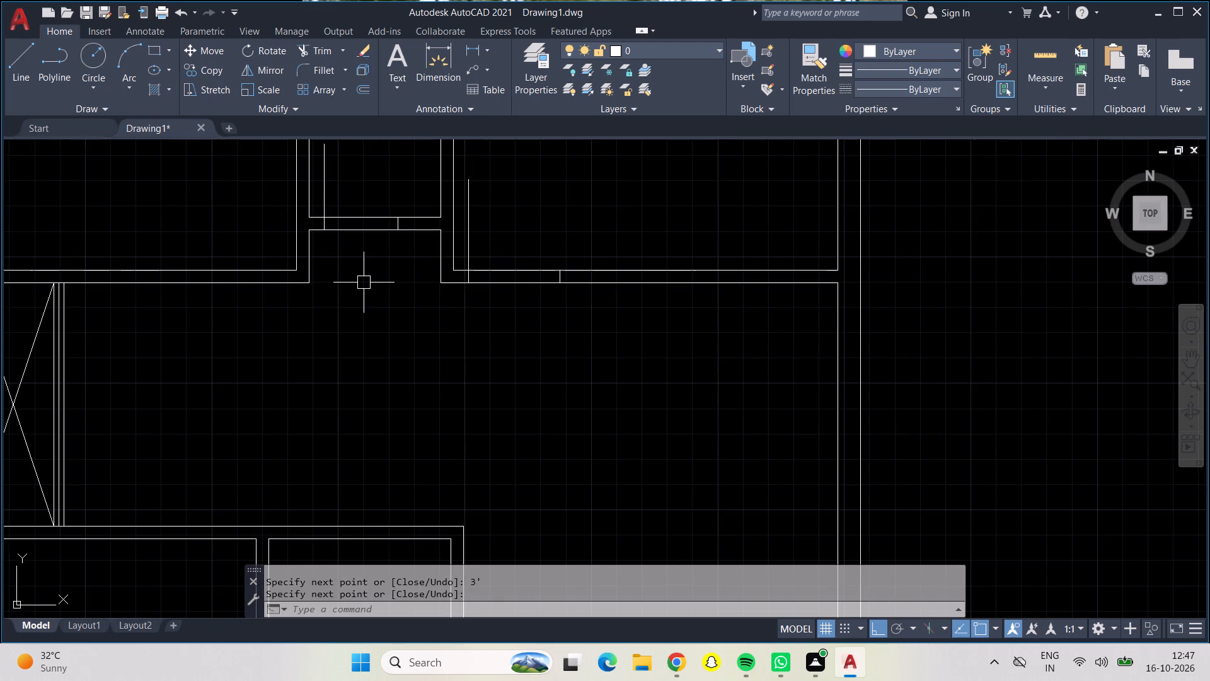
middle_click_drag(363, 283, 495, 340)
left_click(20, 64)
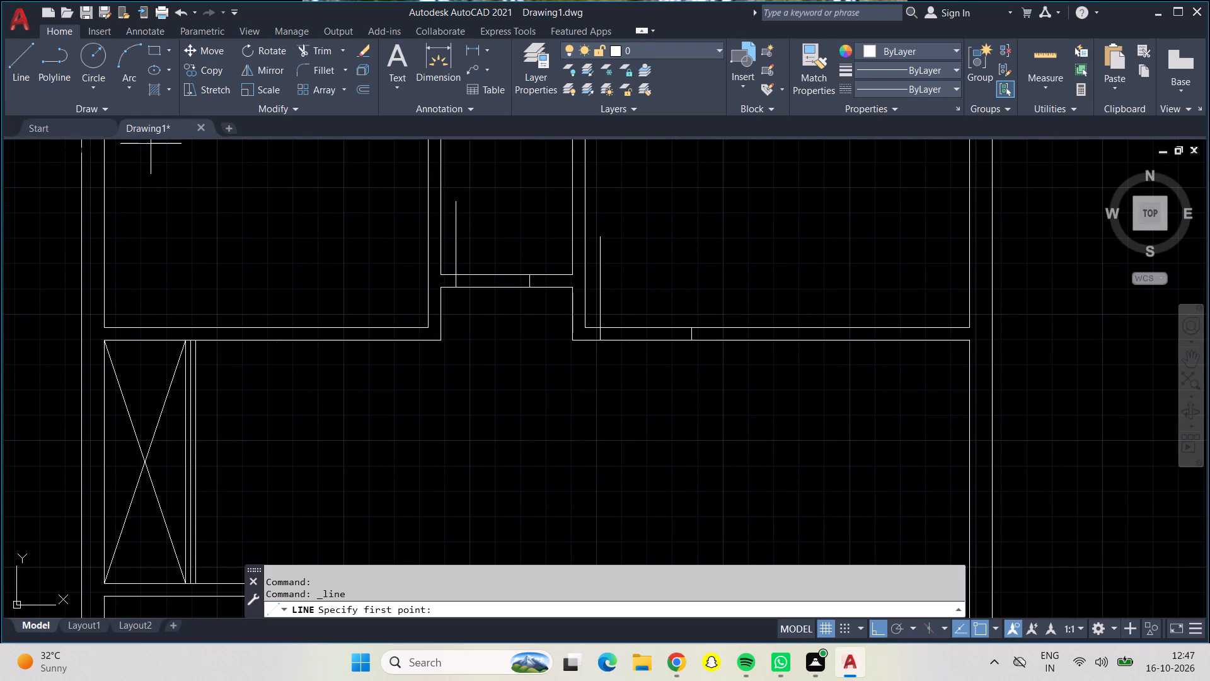
scroll(418, 327, "up", 3)
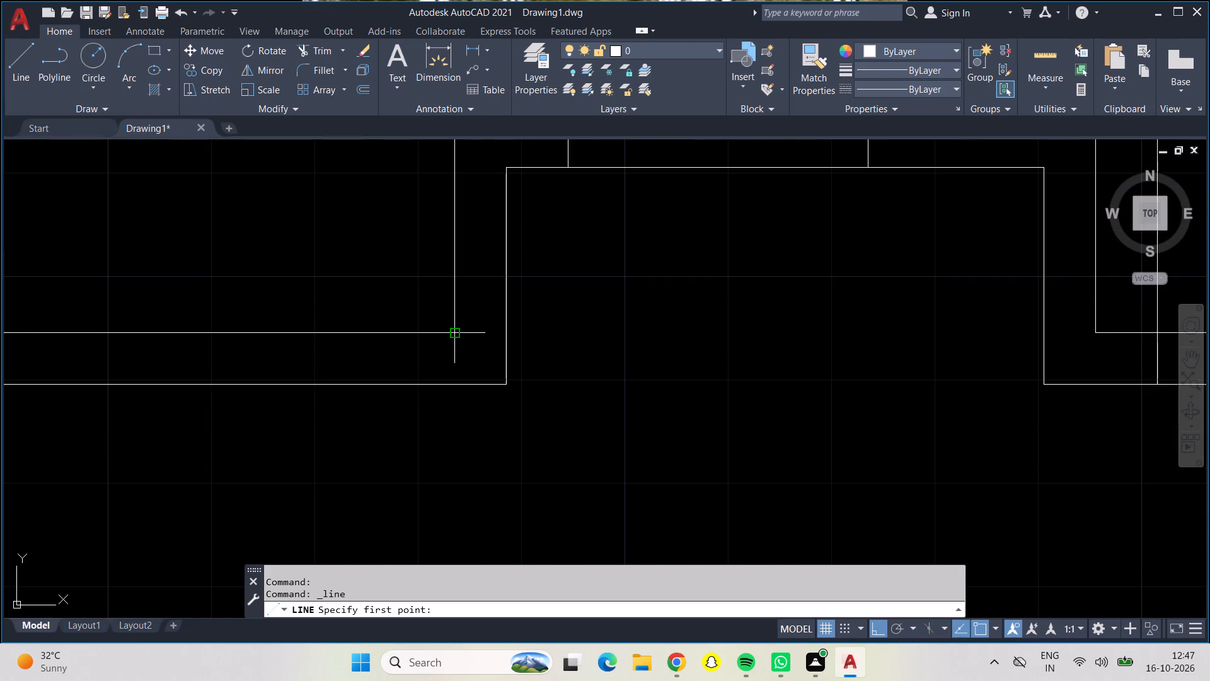
left_click(451, 335)
type("6\"")
key("Return")
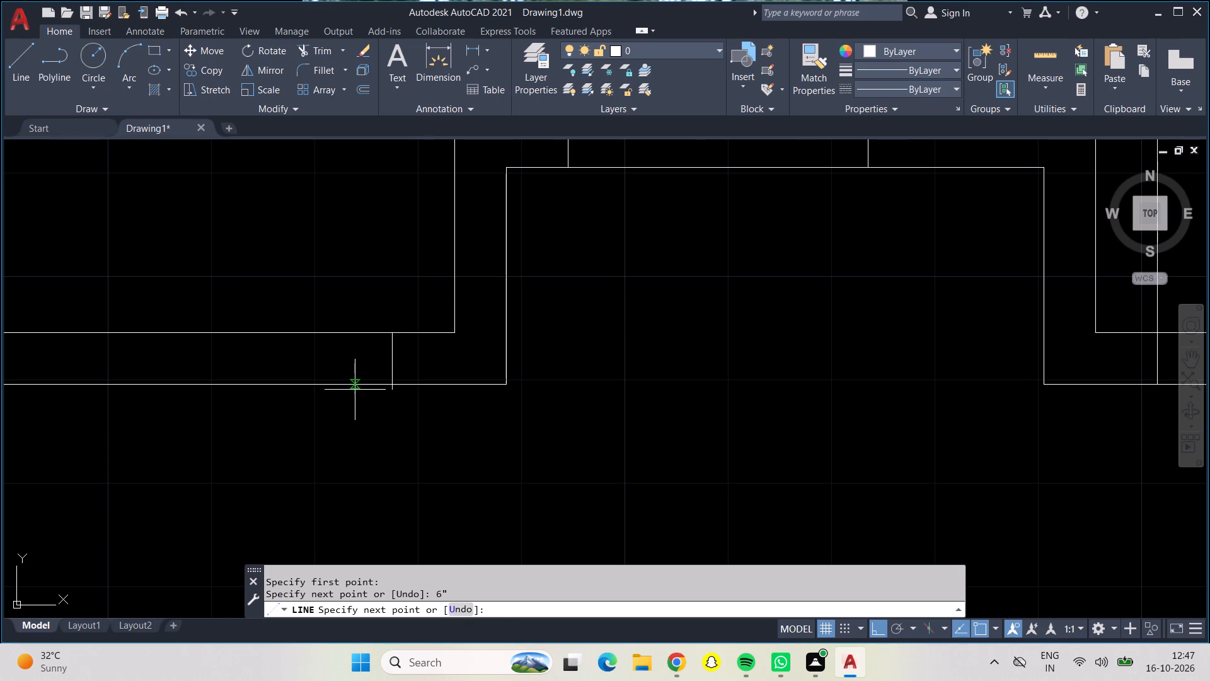
left_click(392, 385)
type("3'")
key("Return")
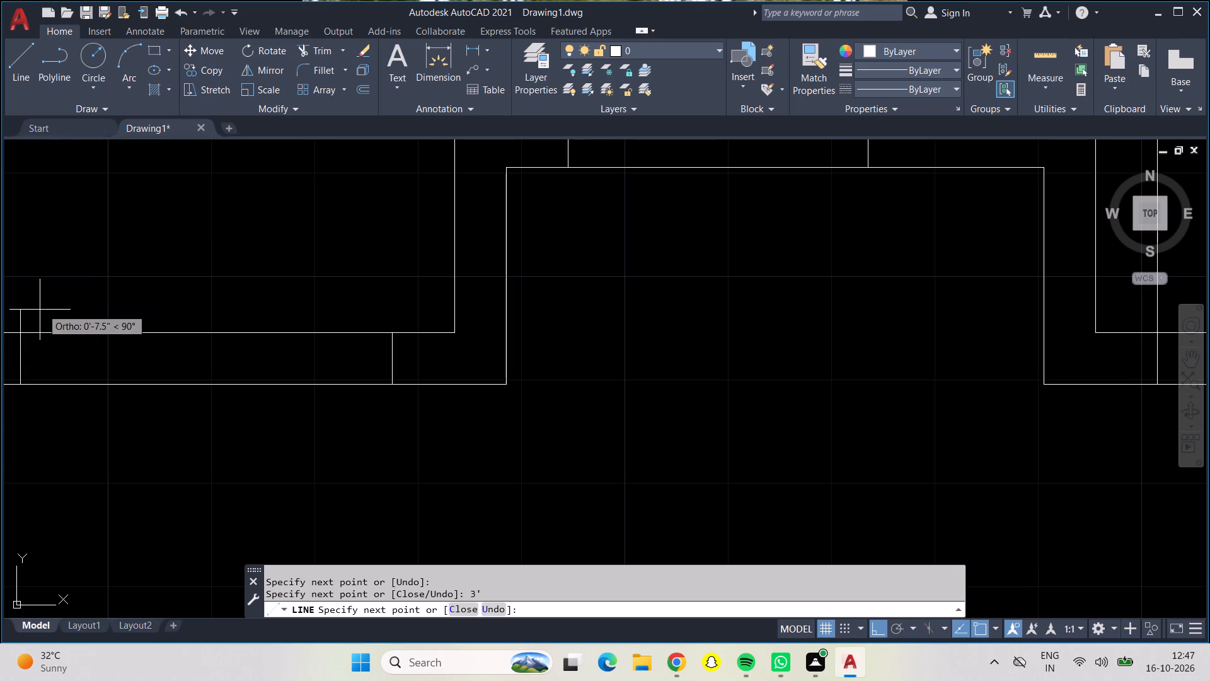
left_click(16, 333)
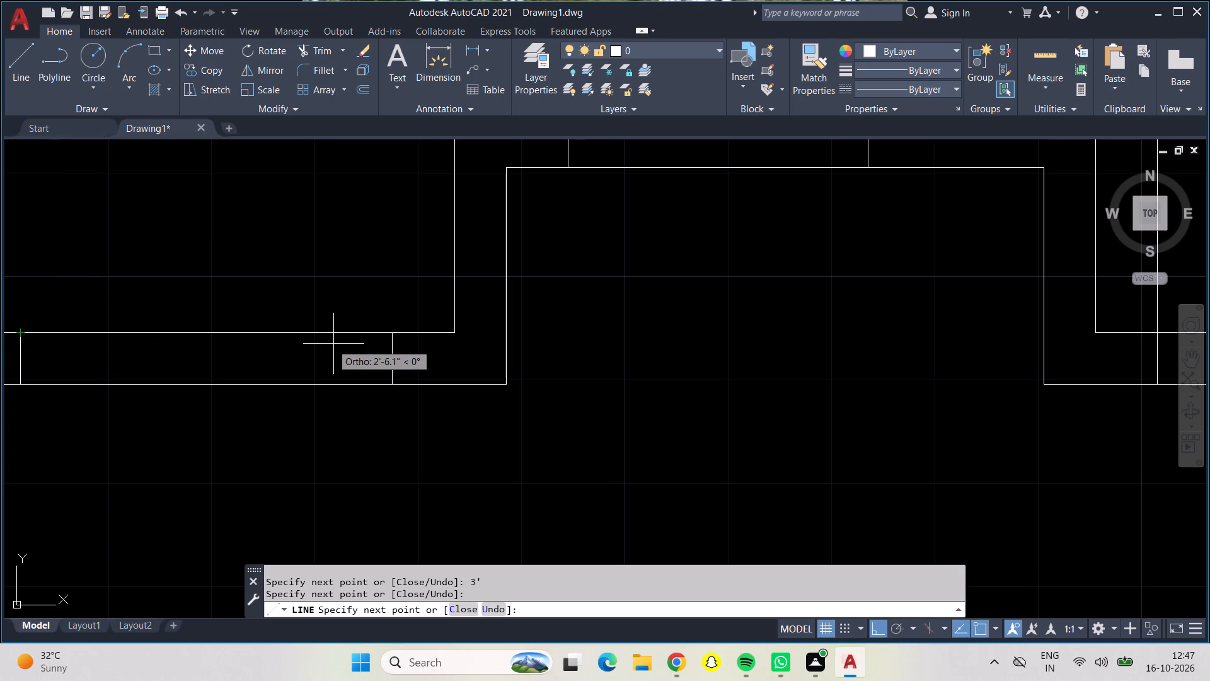
Close the opening's upper edge back to the right jamb and draw a 3' door leaf line upward into the room.
left_click_drag(394, 332, 391, 323)
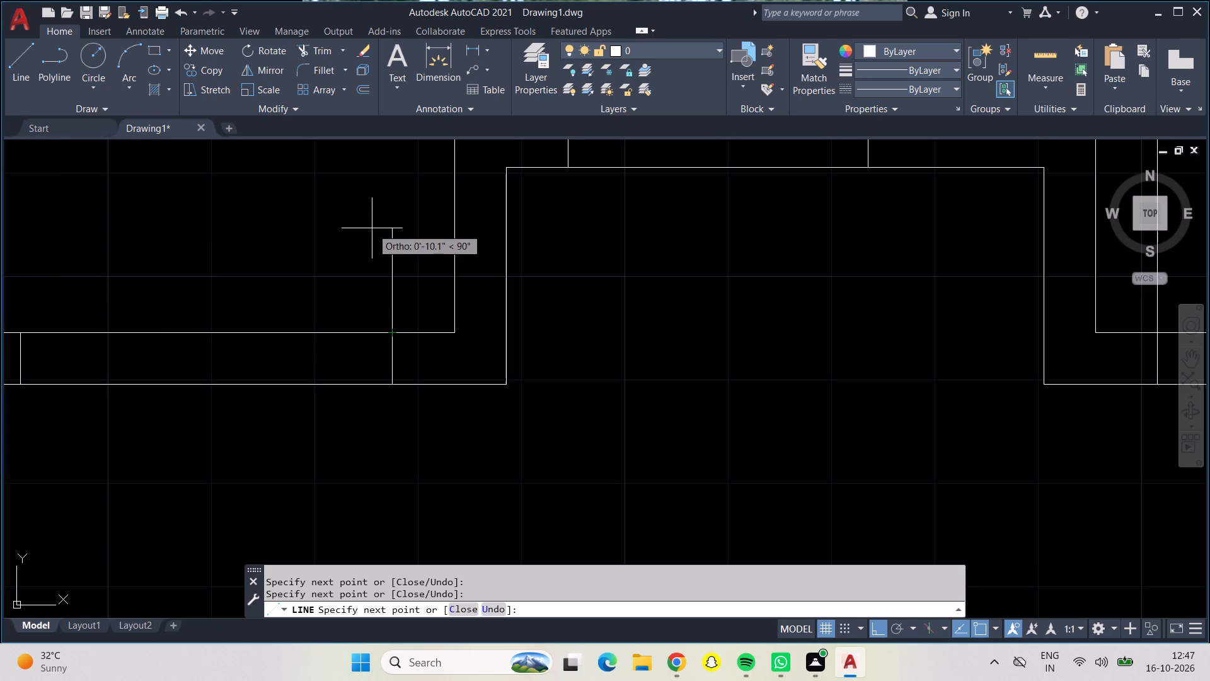
type("3'")
key("Return")
key("Return")
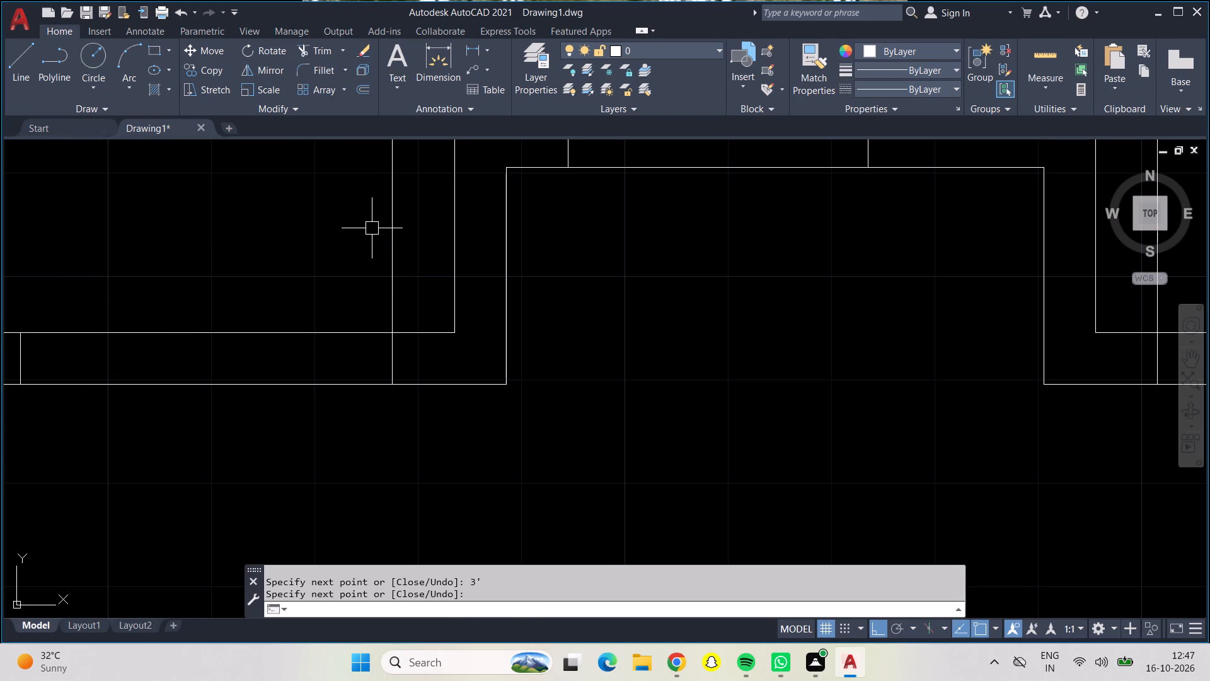
Draw the right jamb of an opening in the top wall of the room below the stair, 6" from its inner right corner.
scroll(369, 228, "down", 2)
scroll(474, 347, "down", 1)
scroll(474, 345, "up", 1)
middle_click_drag(474, 344, 456, 474)
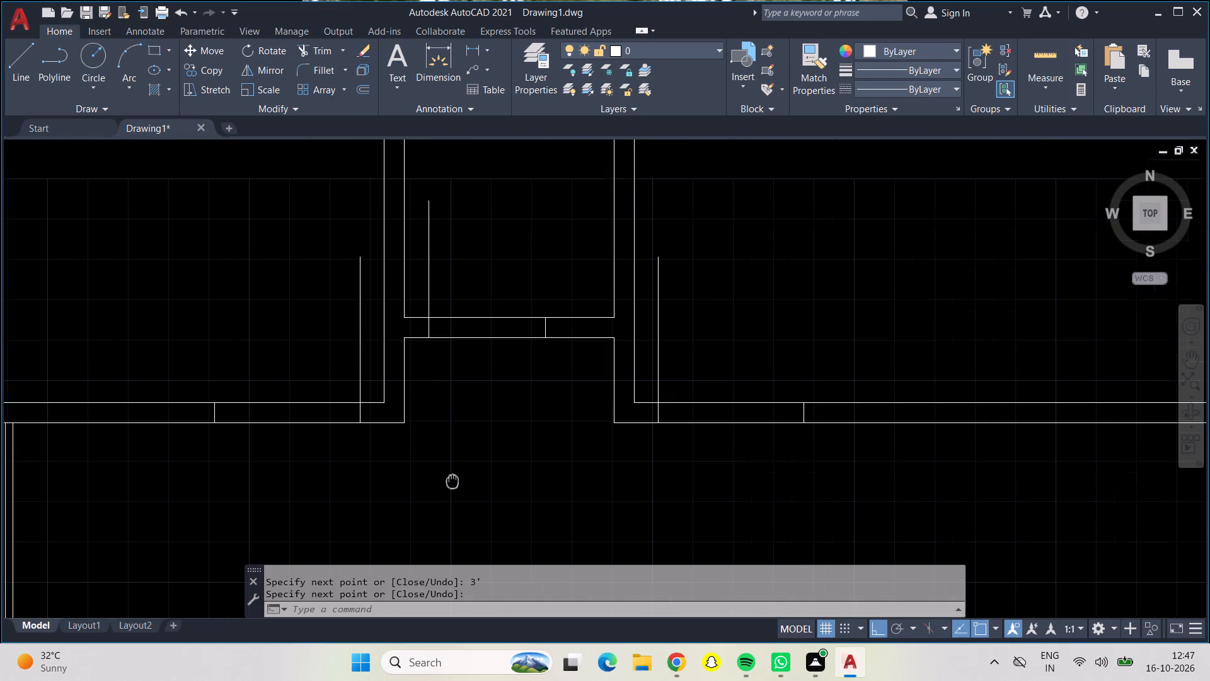
scroll(451, 483, "down", 1)
middle_click_drag(451, 483, 412, 385)
middle_click_drag(410, 354, 398, 280)
scroll(408, 402, "up", 1)
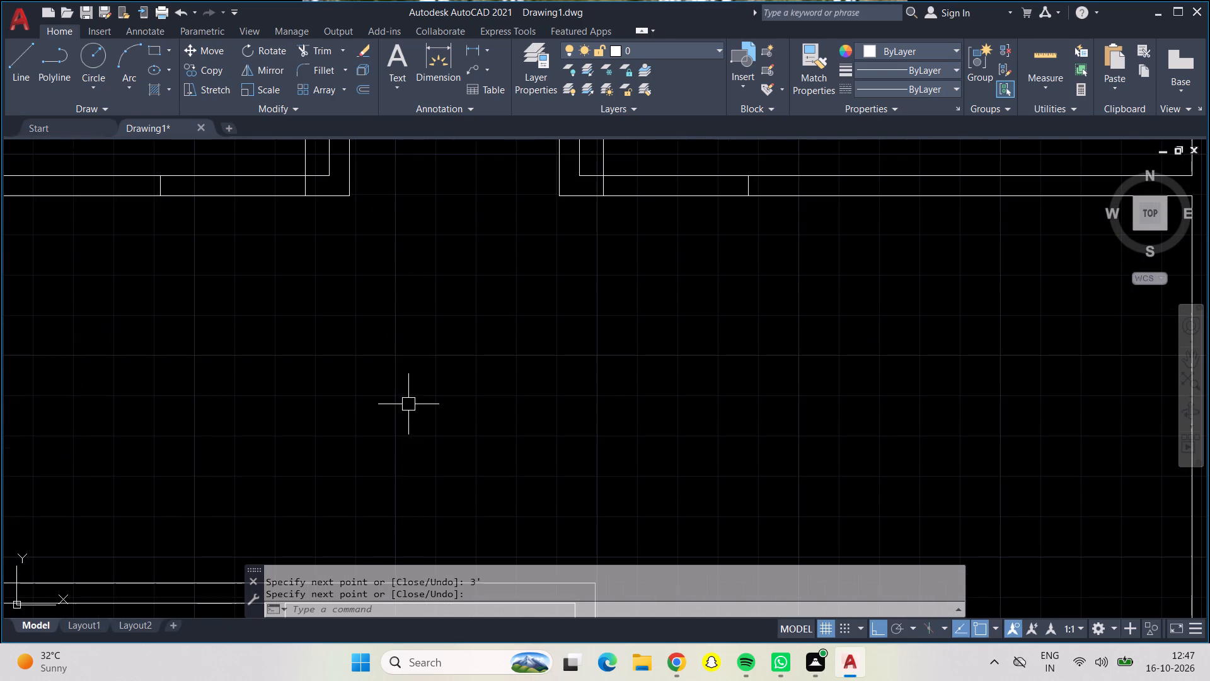
scroll(408, 405, "down", 1)
middle_click_drag(409, 407, 430, 286)
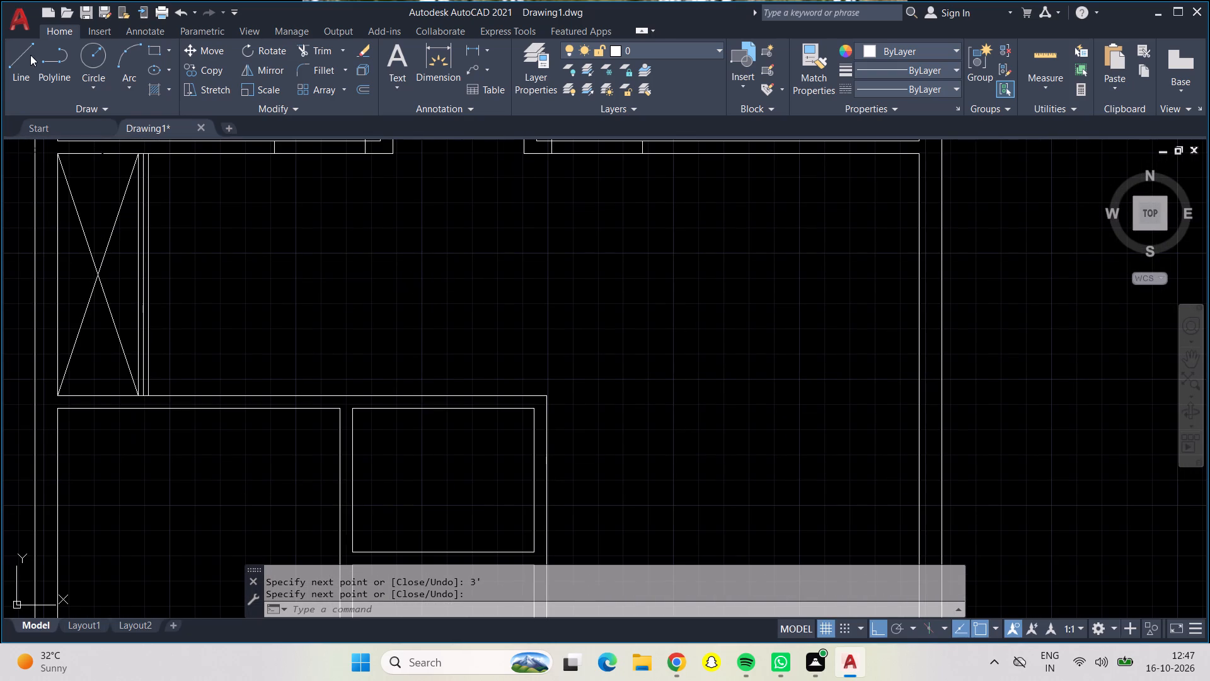
left_click(26, 54)
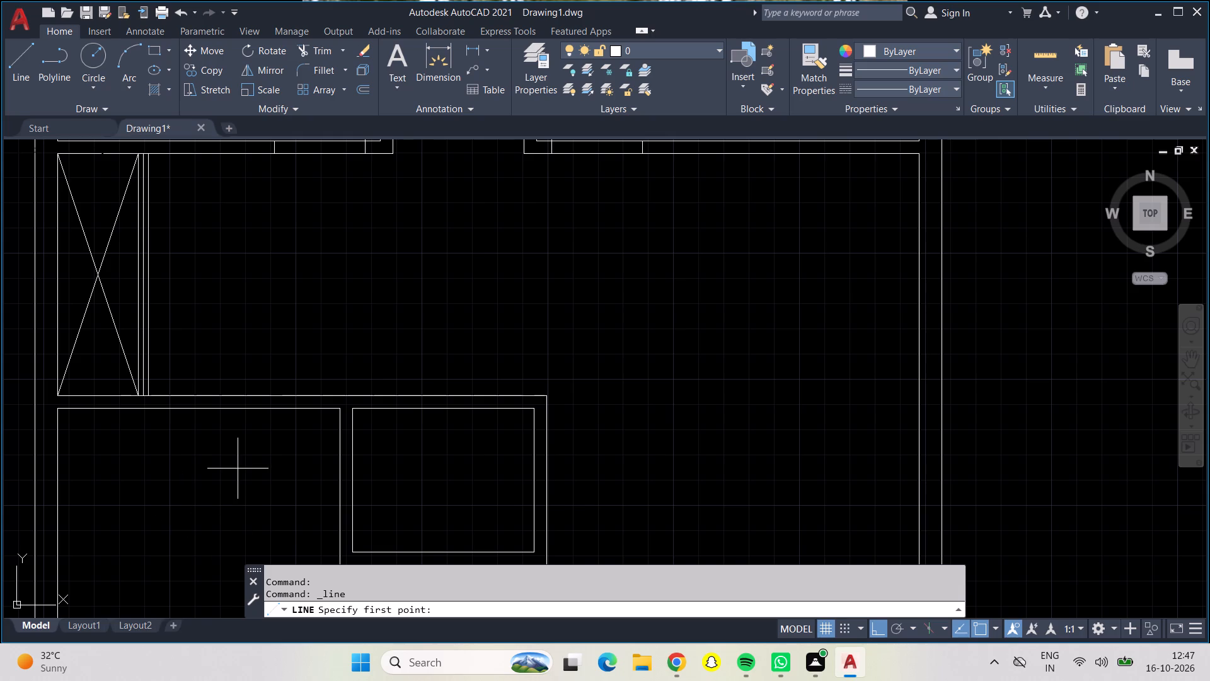
middle_click_drag(238, 467, 260, 380)
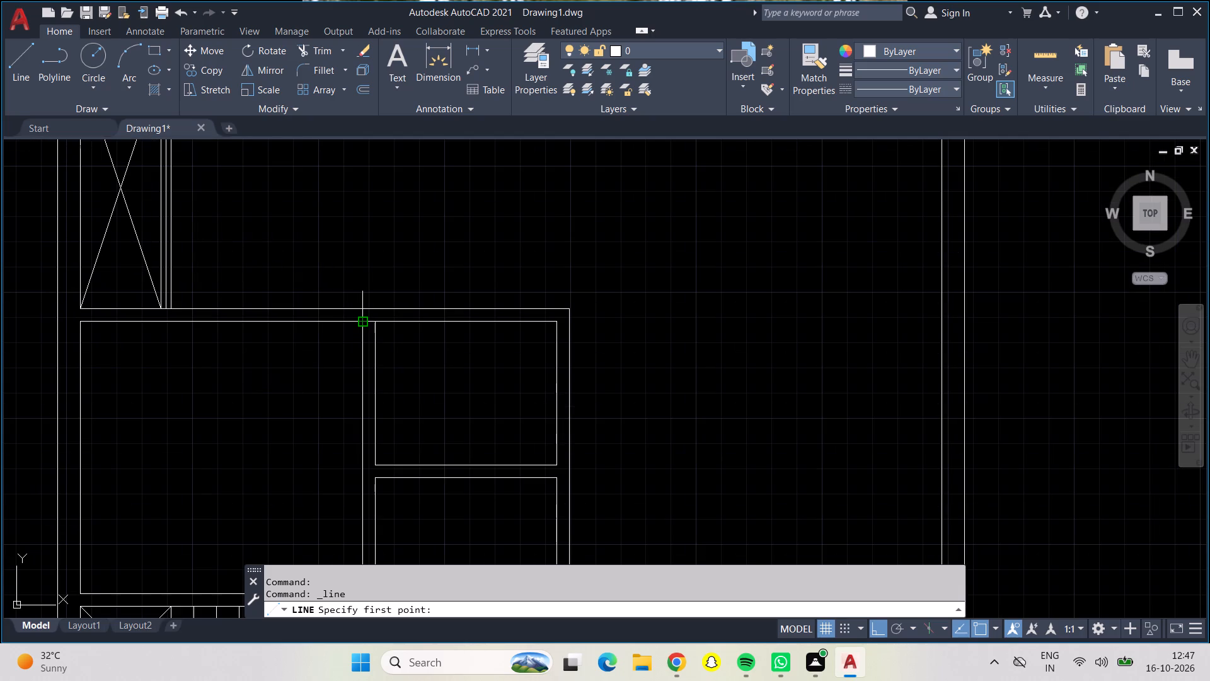
left_click(366, 320)
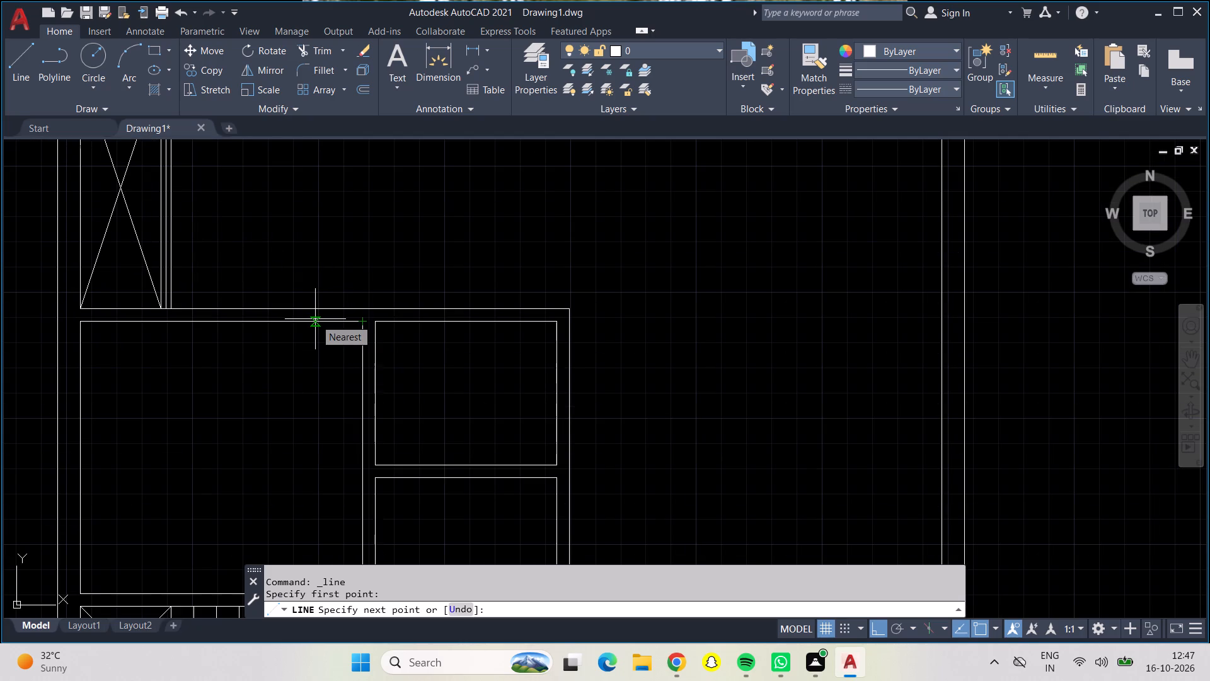
key("6")
key("shift+quotedbl")
key("Return")
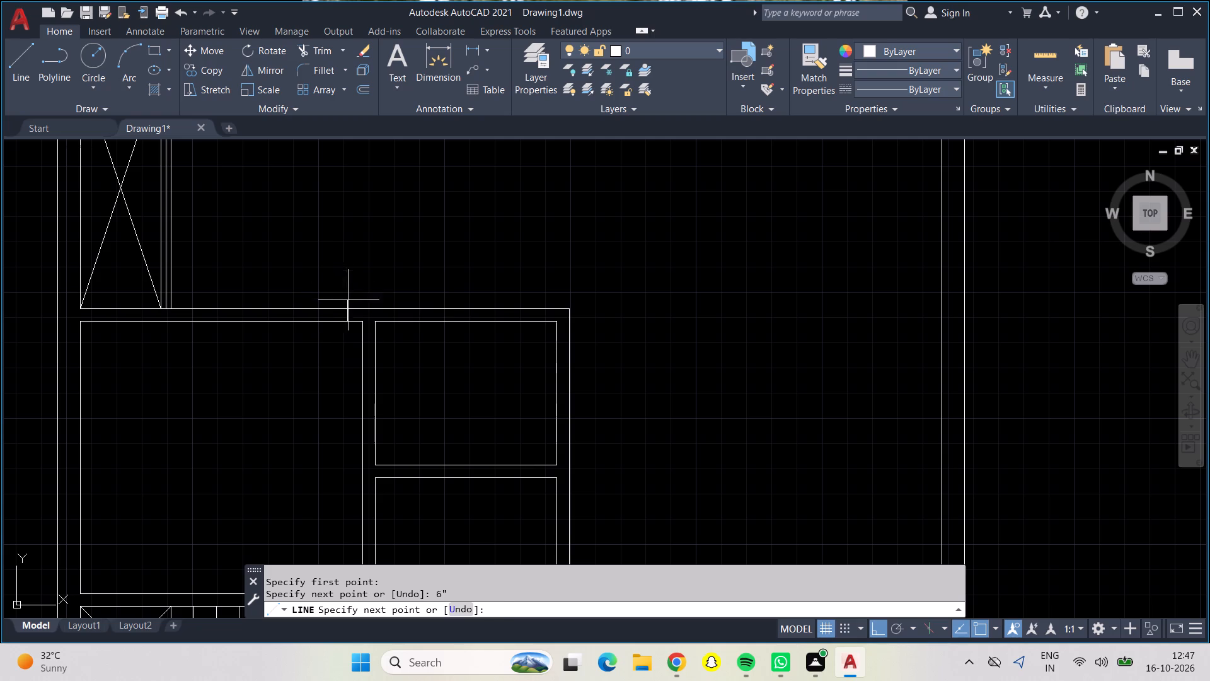
left_click(346, 308)
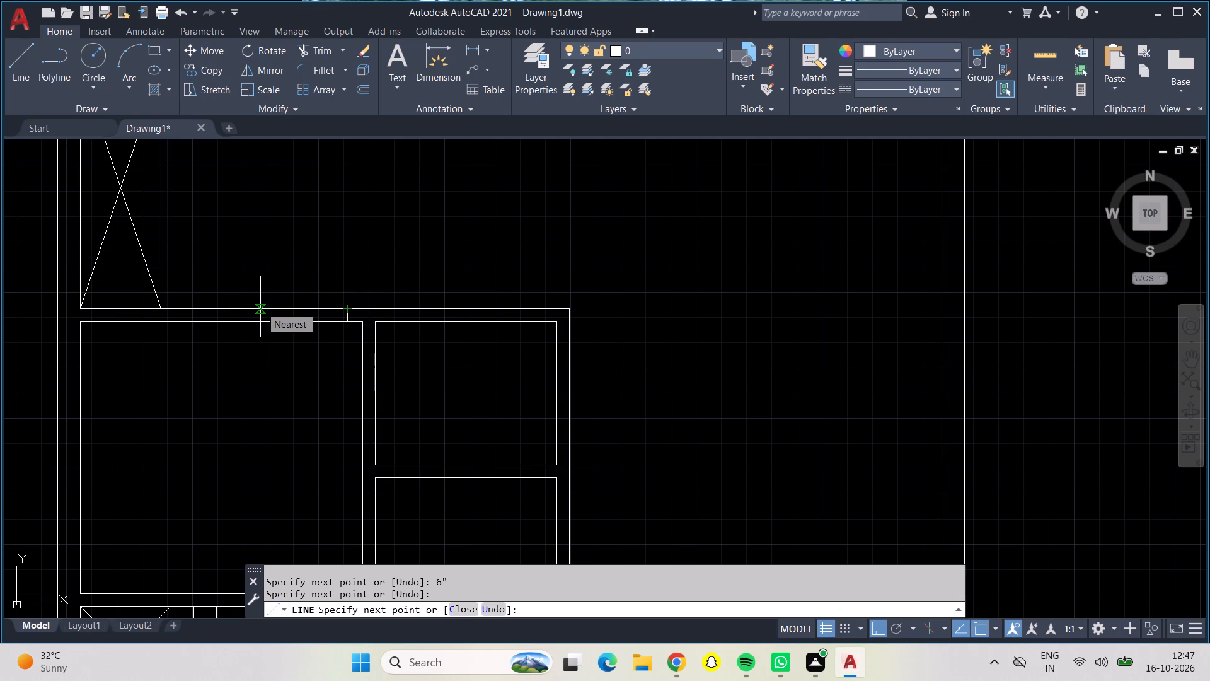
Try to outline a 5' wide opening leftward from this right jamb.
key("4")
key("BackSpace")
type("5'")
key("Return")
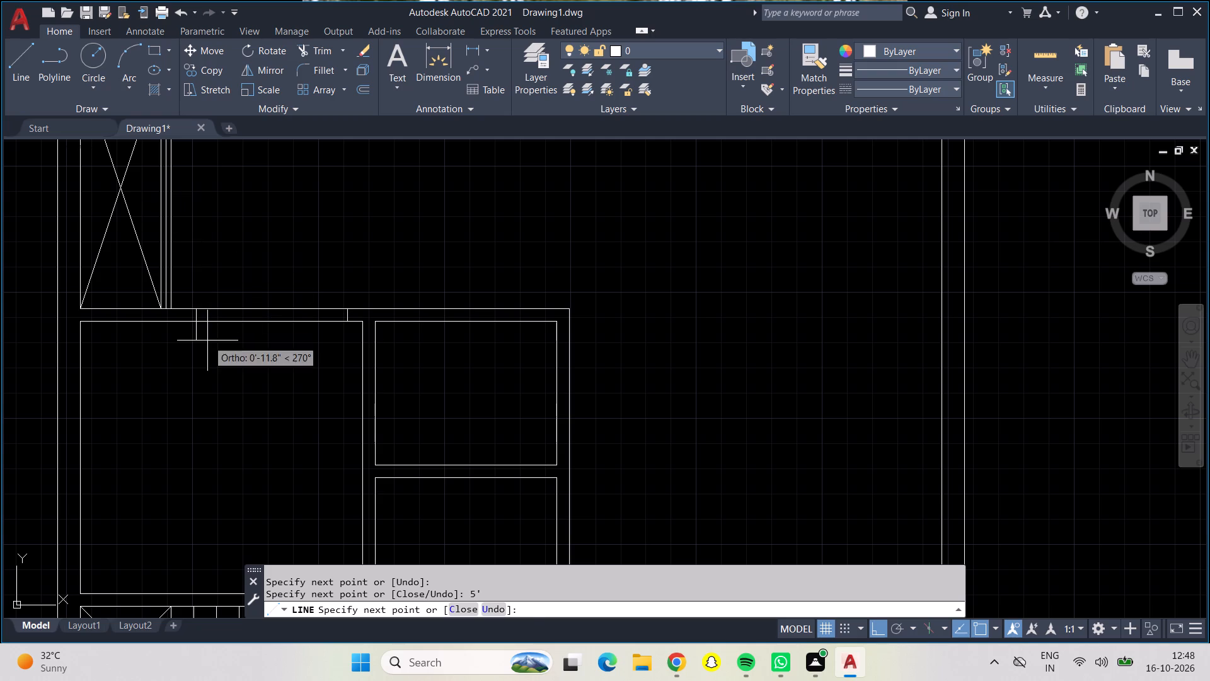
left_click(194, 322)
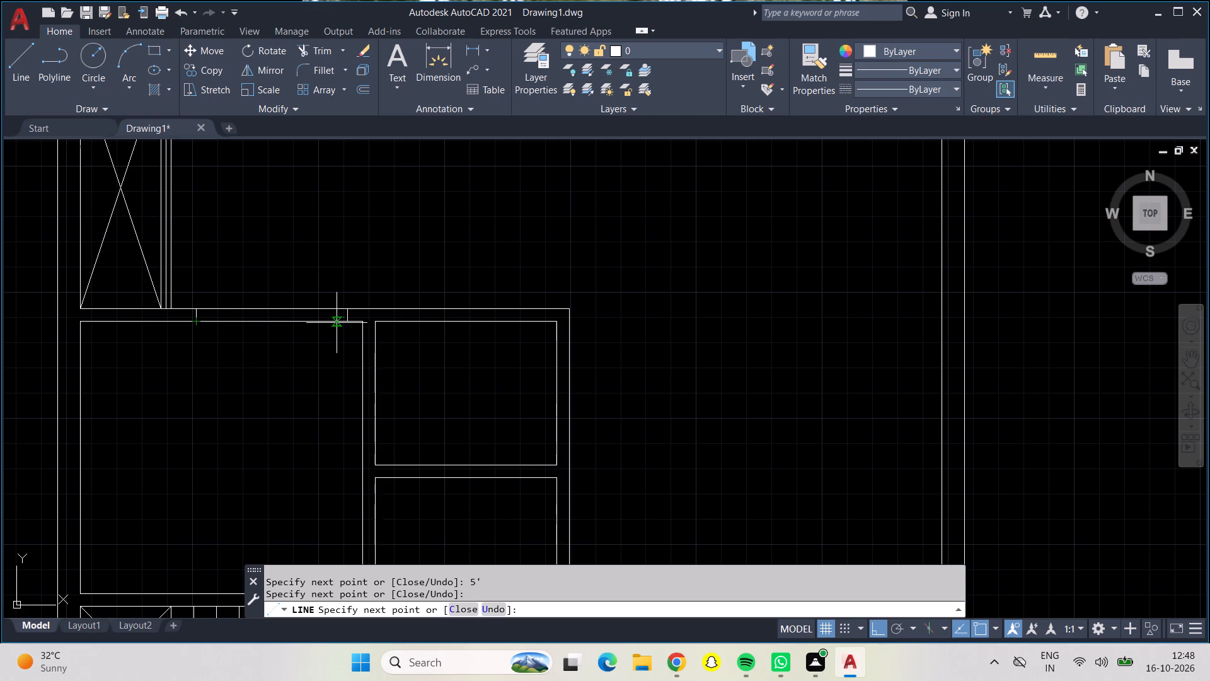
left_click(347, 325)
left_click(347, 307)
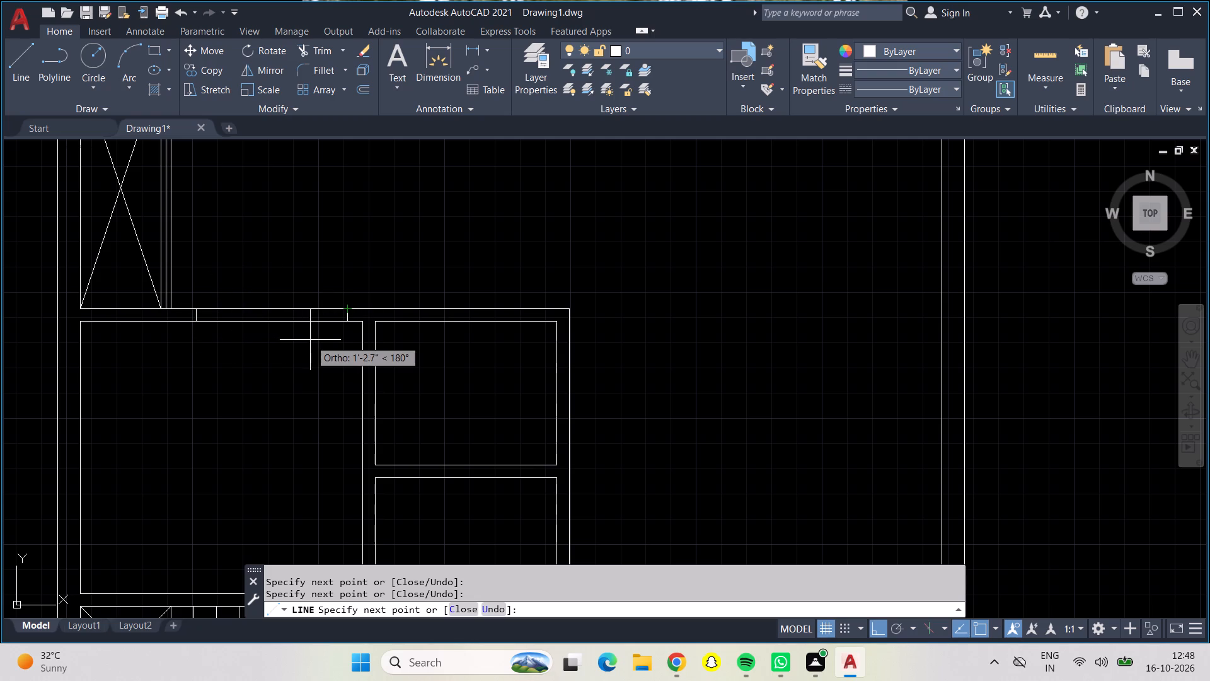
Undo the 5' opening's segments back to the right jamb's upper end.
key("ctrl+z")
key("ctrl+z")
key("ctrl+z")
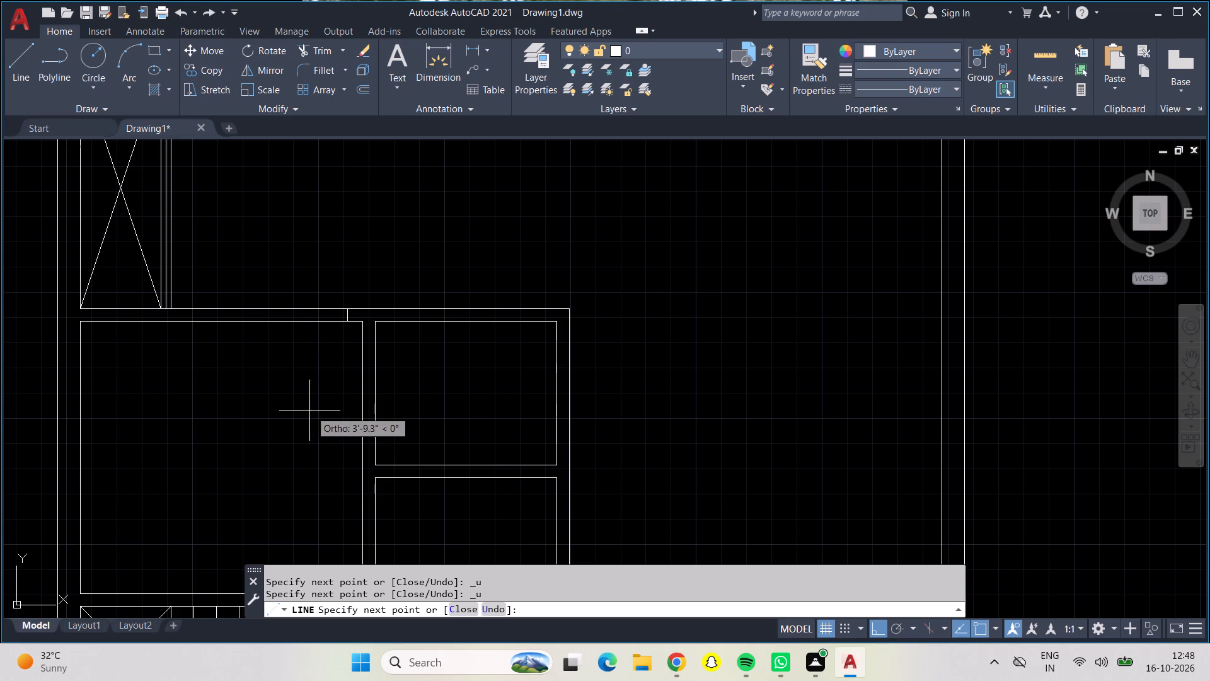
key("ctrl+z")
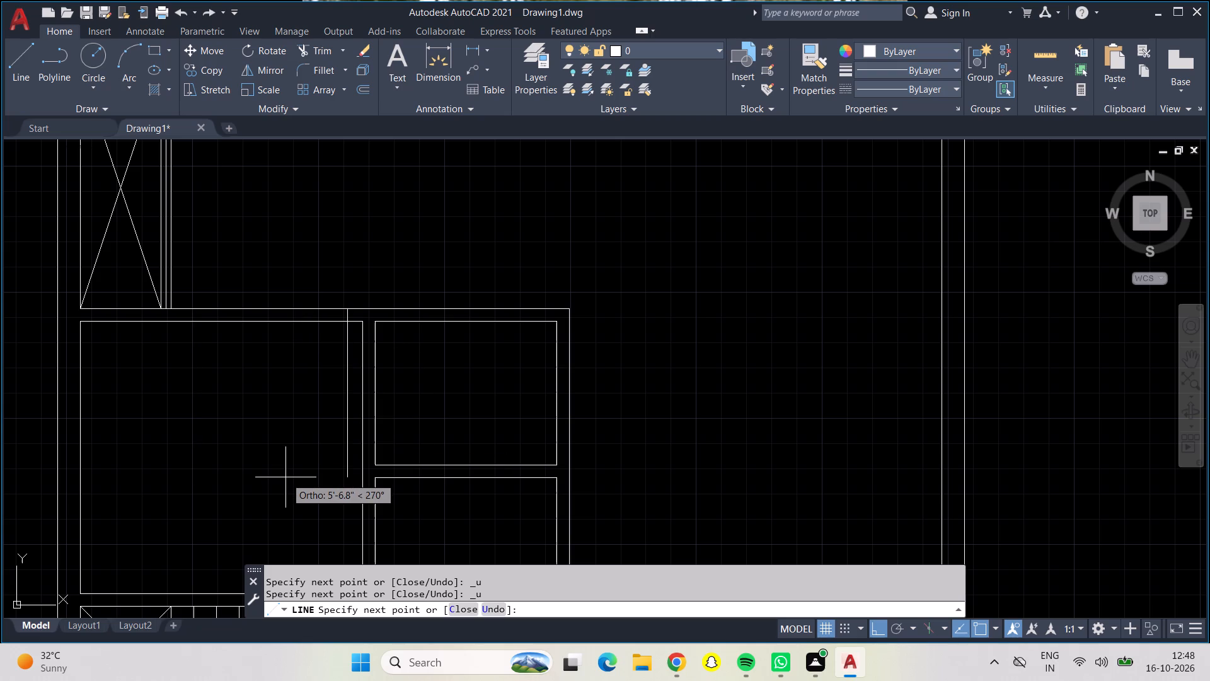
Draw the opening's lower edge 4' leftward from the right jamb and its left jamb up to the wall's upper line.
left_click(347, 319)
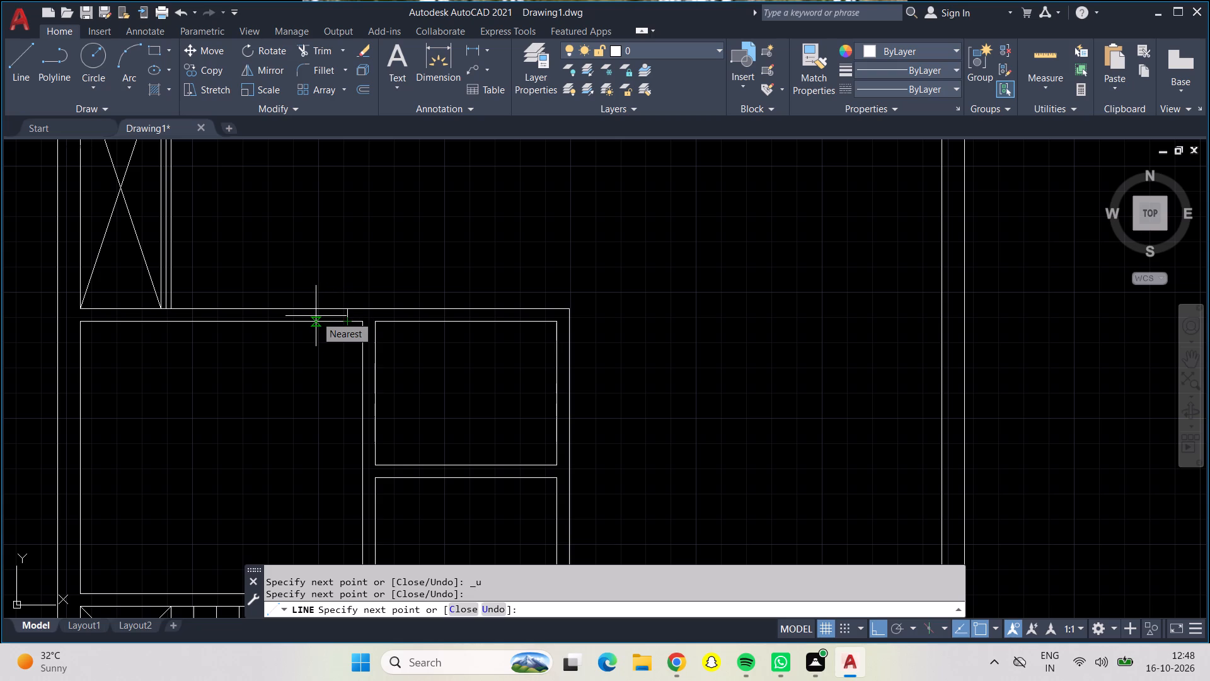
type("4'")
key("Return")
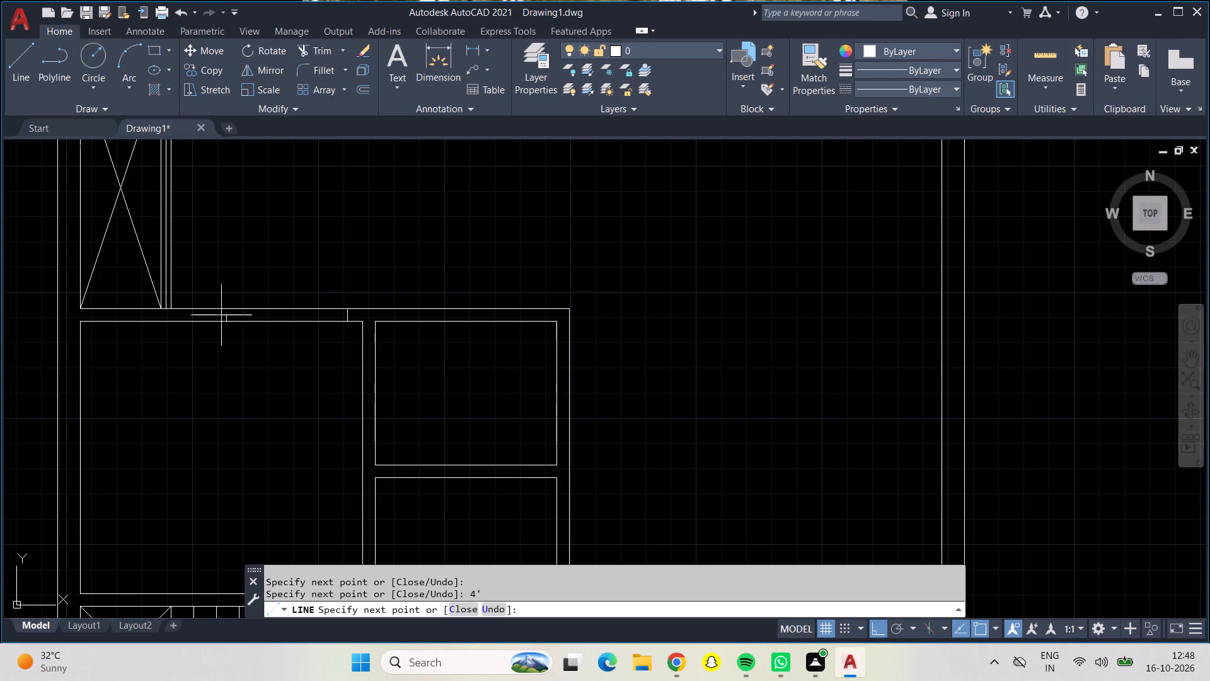
left_click(226, 306)
Close the 4' opening in the top wall by drawing its upper edge back to the right jamb.
left_click(349, 310)
key("Return")
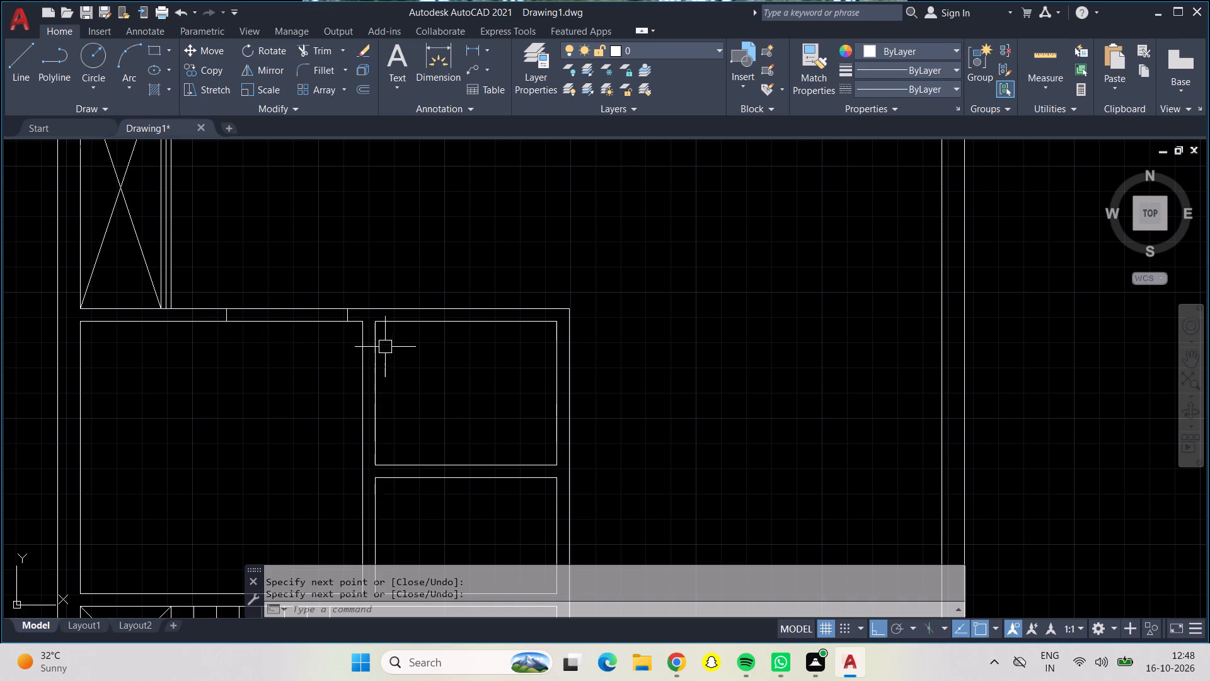
Outline a 3' door opening in the partition between the large left room and upper small room, 6" below the large room's inner corner.
left_click(23, 67)
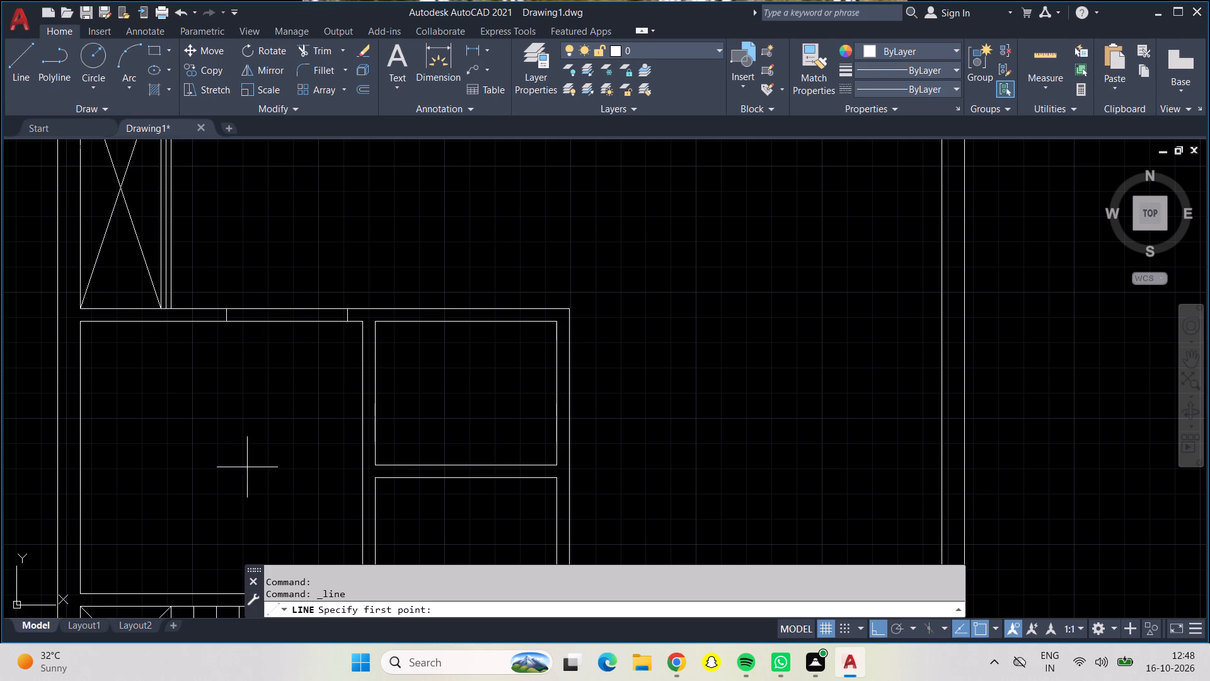
scroll(374, 325, "up", 2)
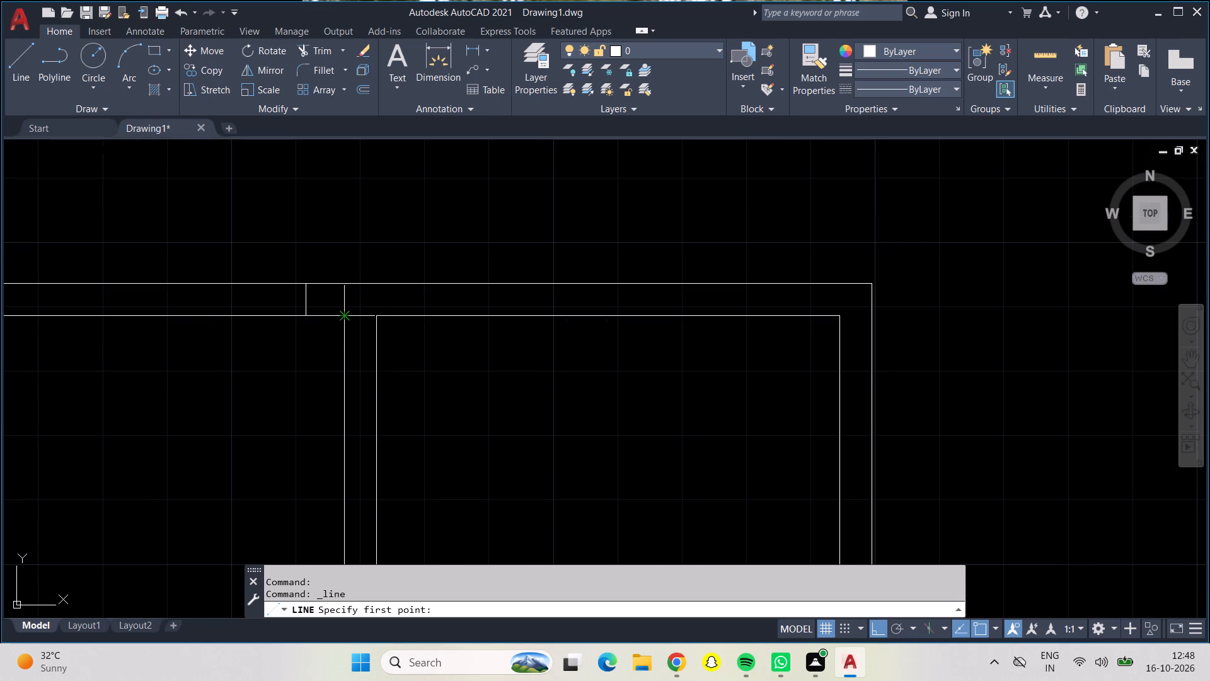
left_click(345, 321)
type("6\"")
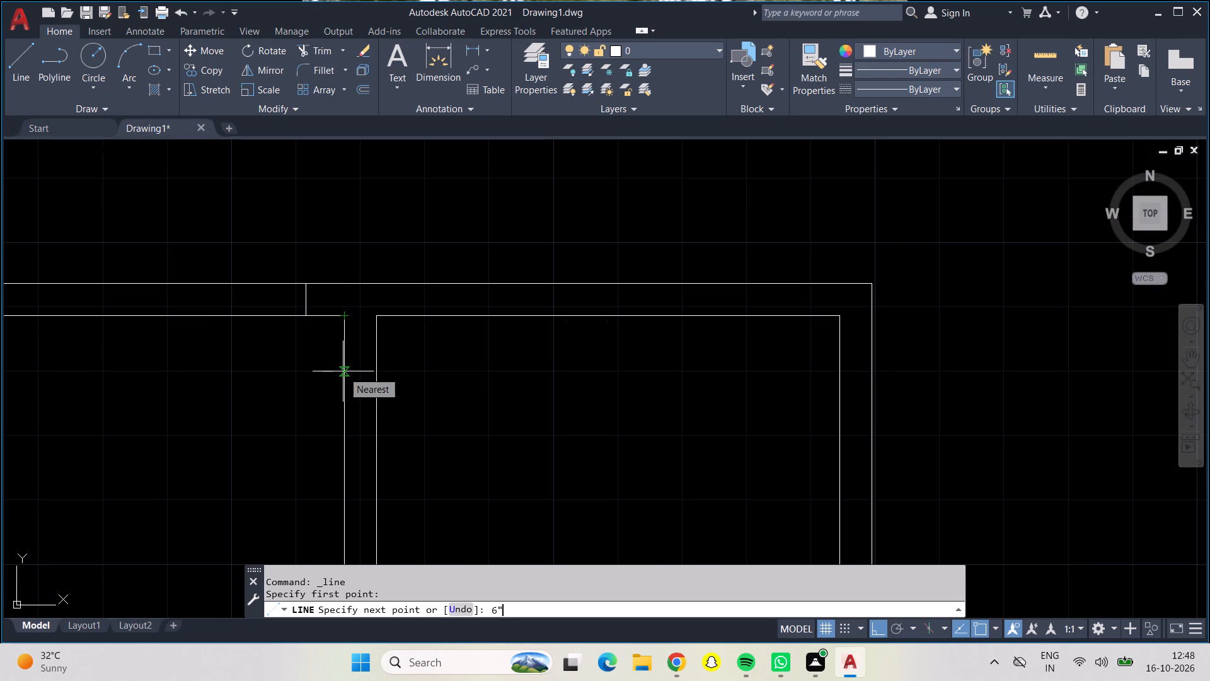
key("Return")
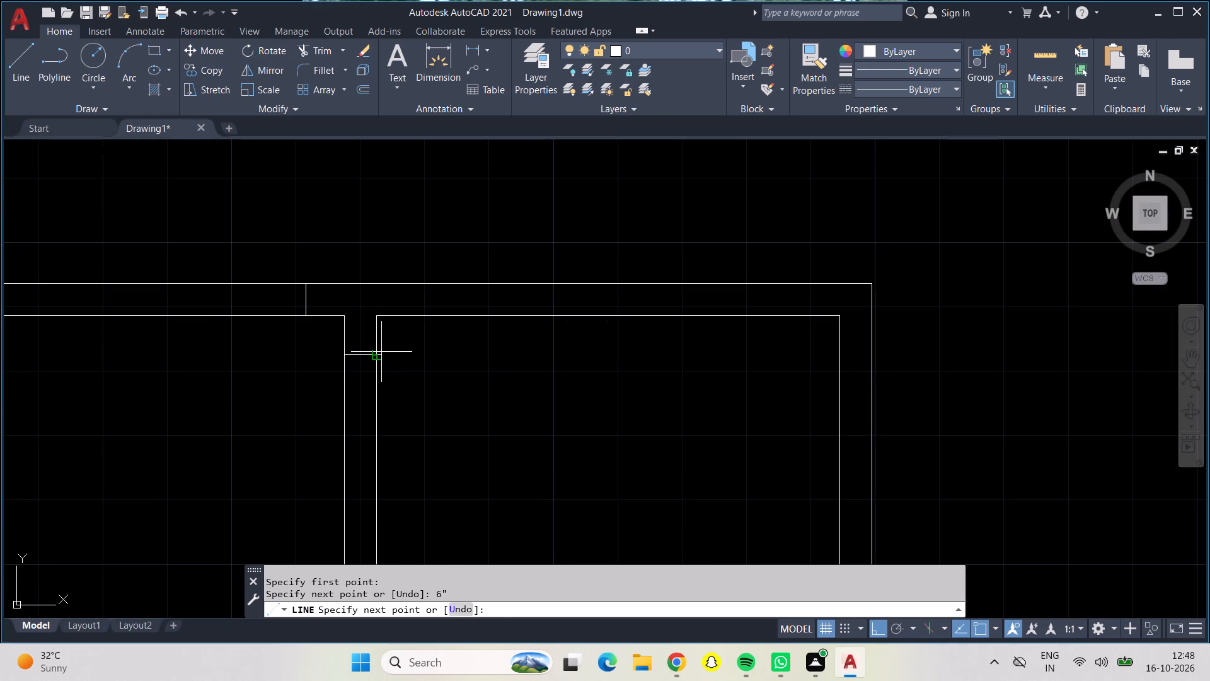
left_click(375, 356)
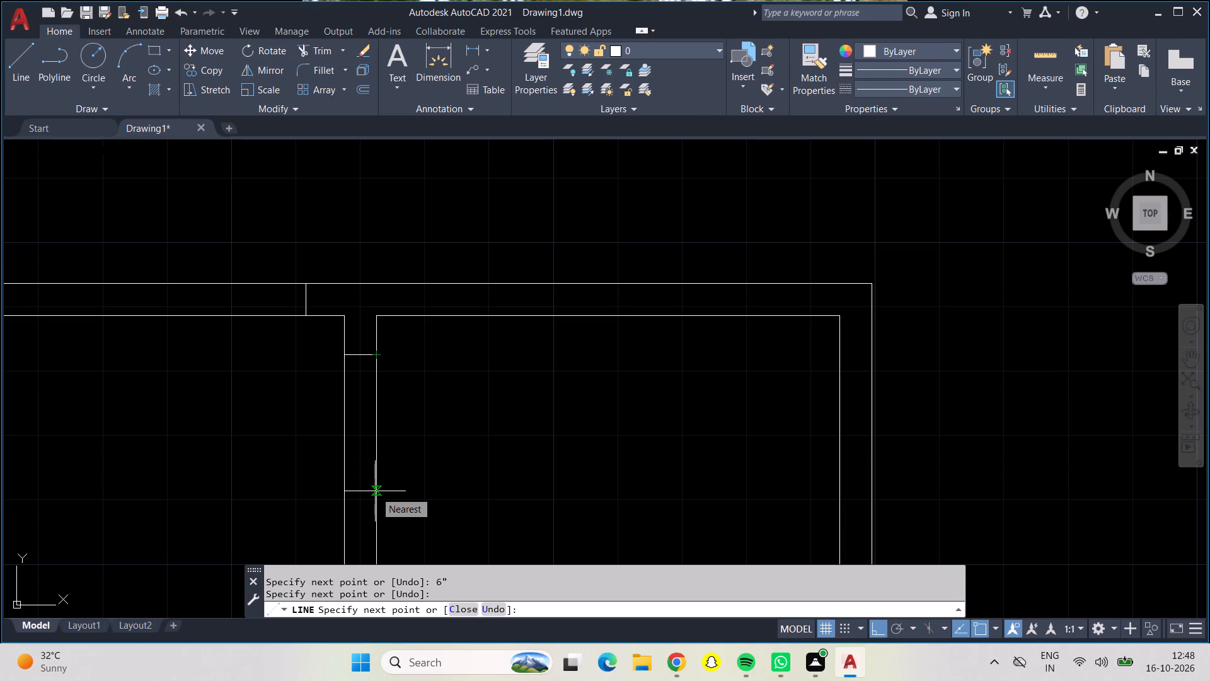
type("3'")
key("Return")
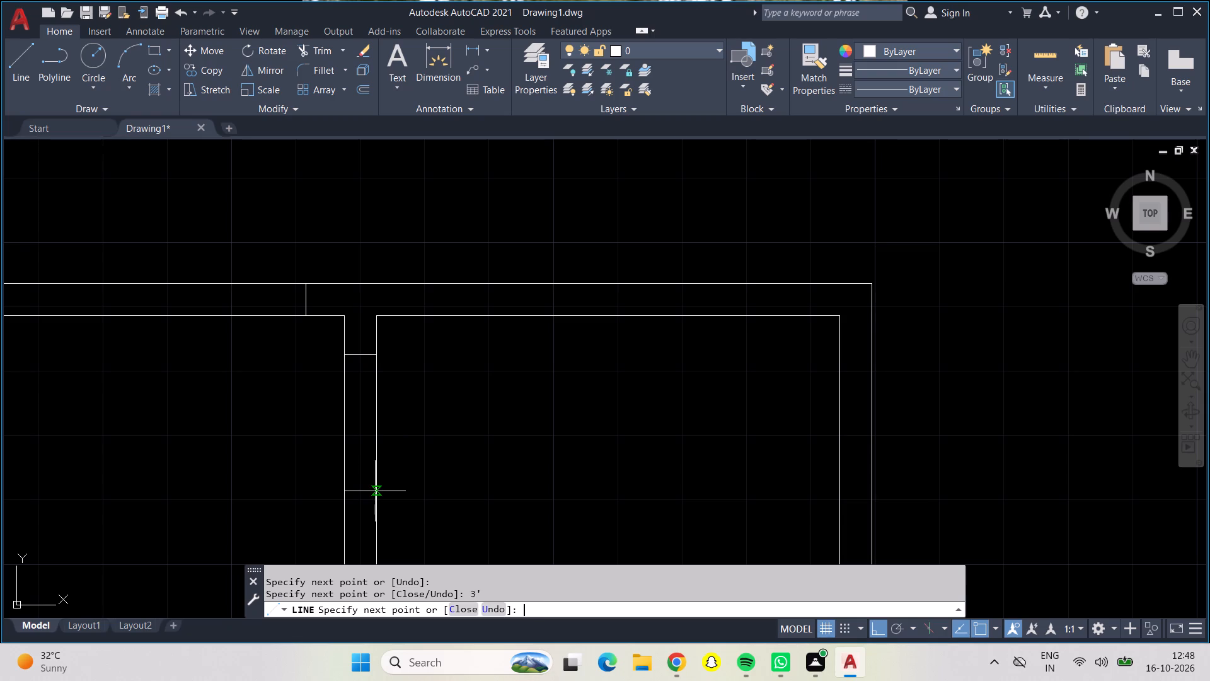
scroll(375, 491, "up", 1)
scroll(375, 491, "down", 1)
scroll(403, 549, "down", 1)
middle_click_drag(403, 544, 412, 369)
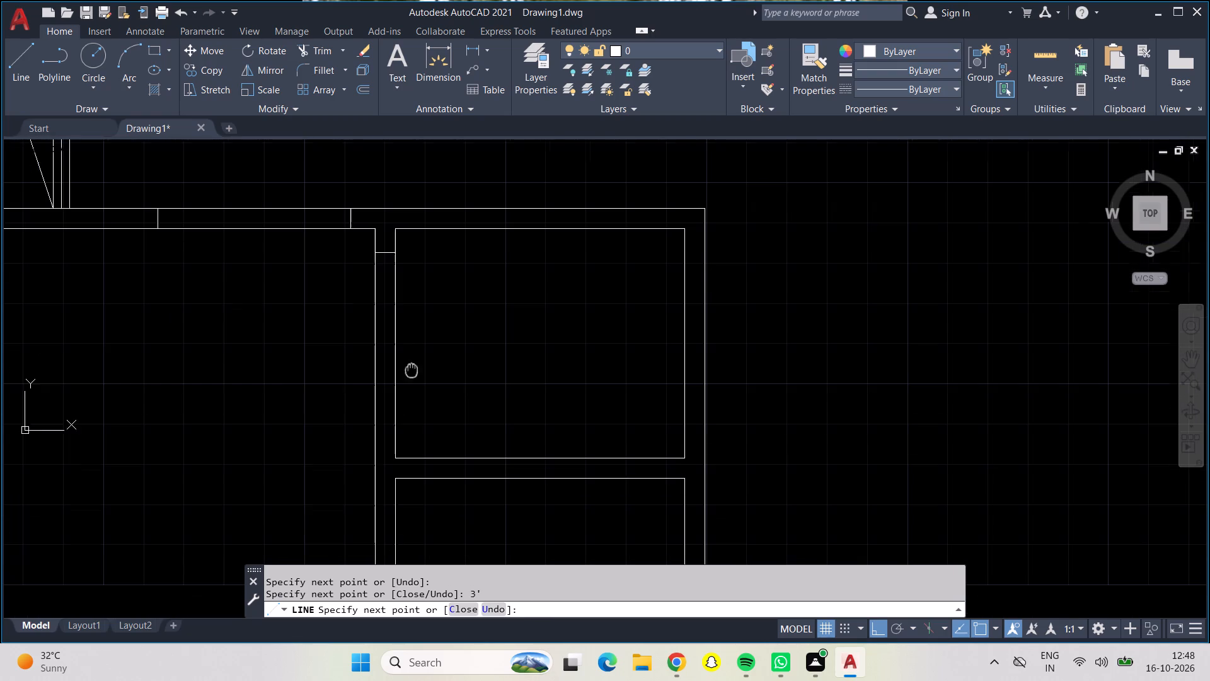
left_click(376, 402)
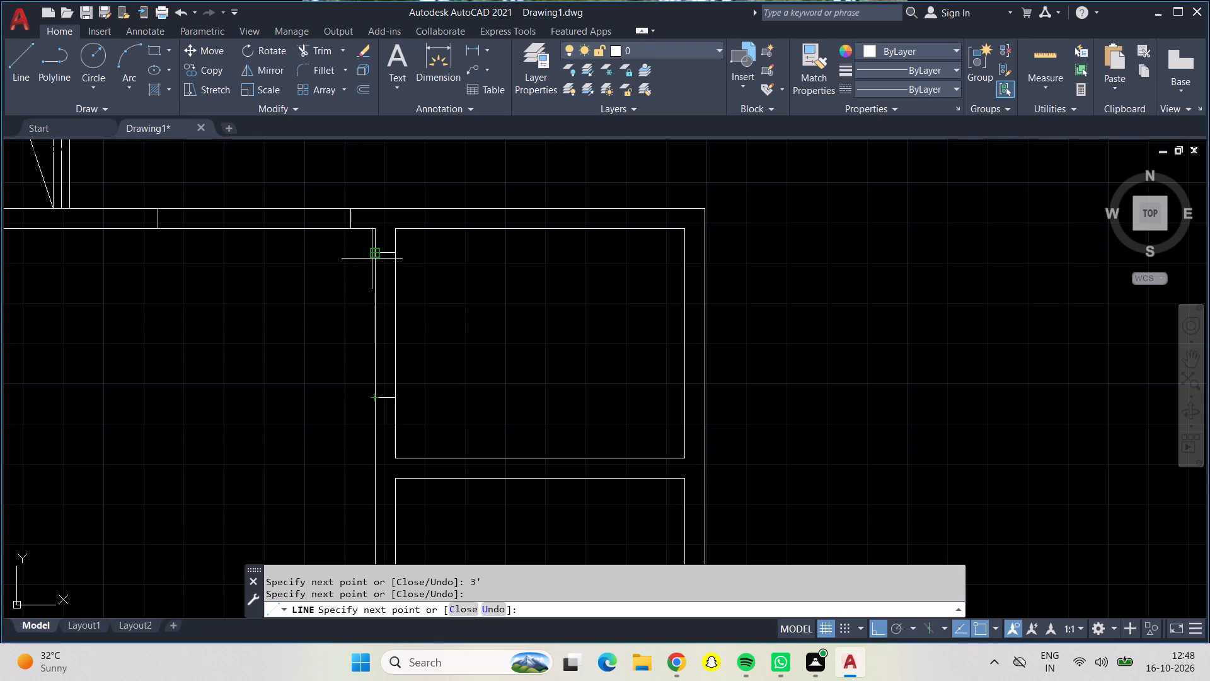
left_click(373, 254)
Draw a 3' door leaf from the opening's upper jamb rightward into the upper small room.
left_click(396, 253)
type("3'")
key("Return")
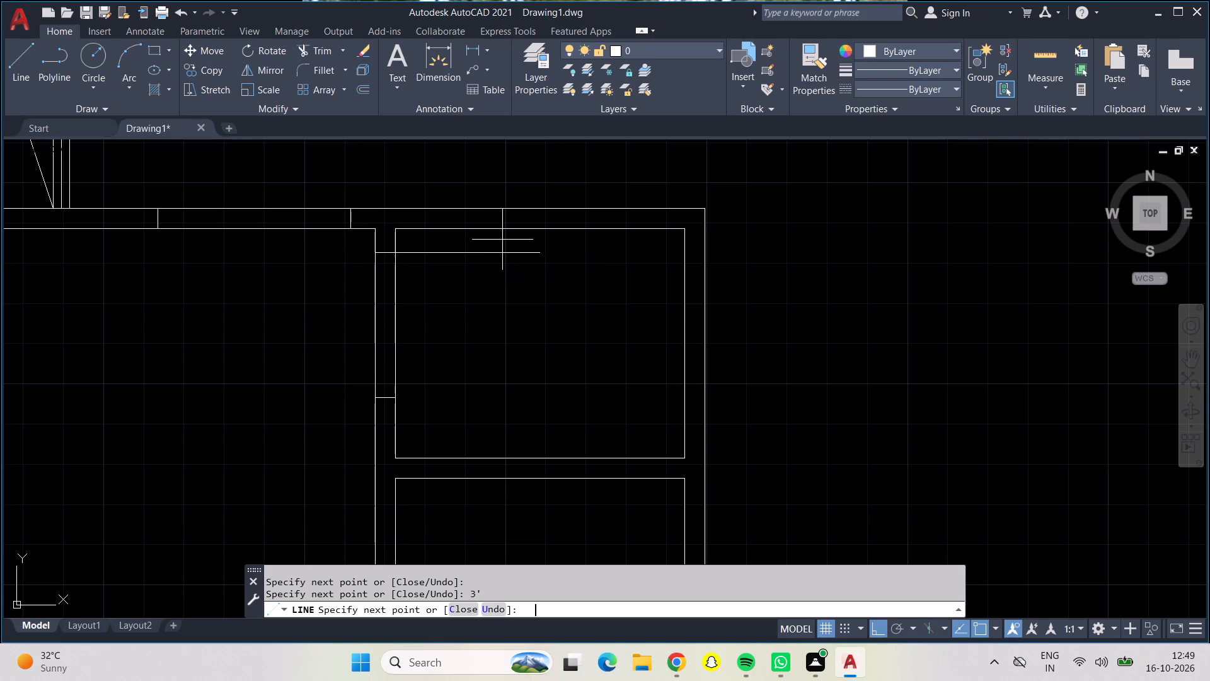
key("Return")
Outline a 2'5" door opening in the right wall of the lower small room, 6" below its upper inner corner.
scroll(539, 297, "down", 1)
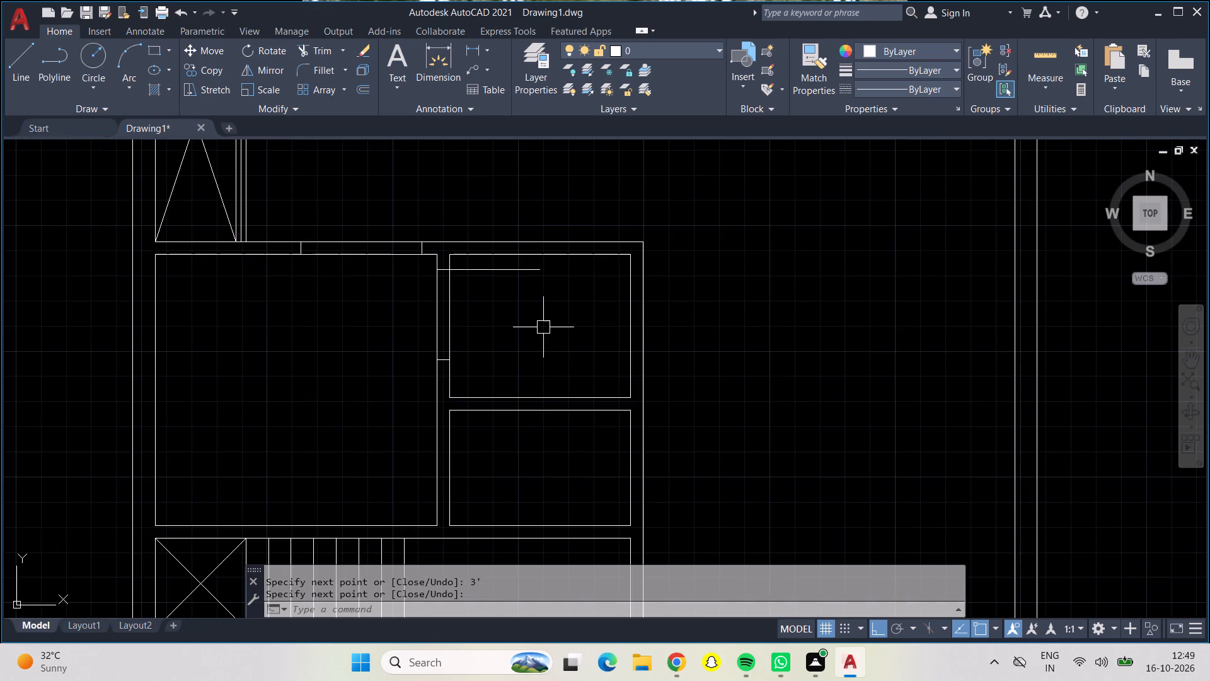
middle_click_drag(544, 328, 491, 212)
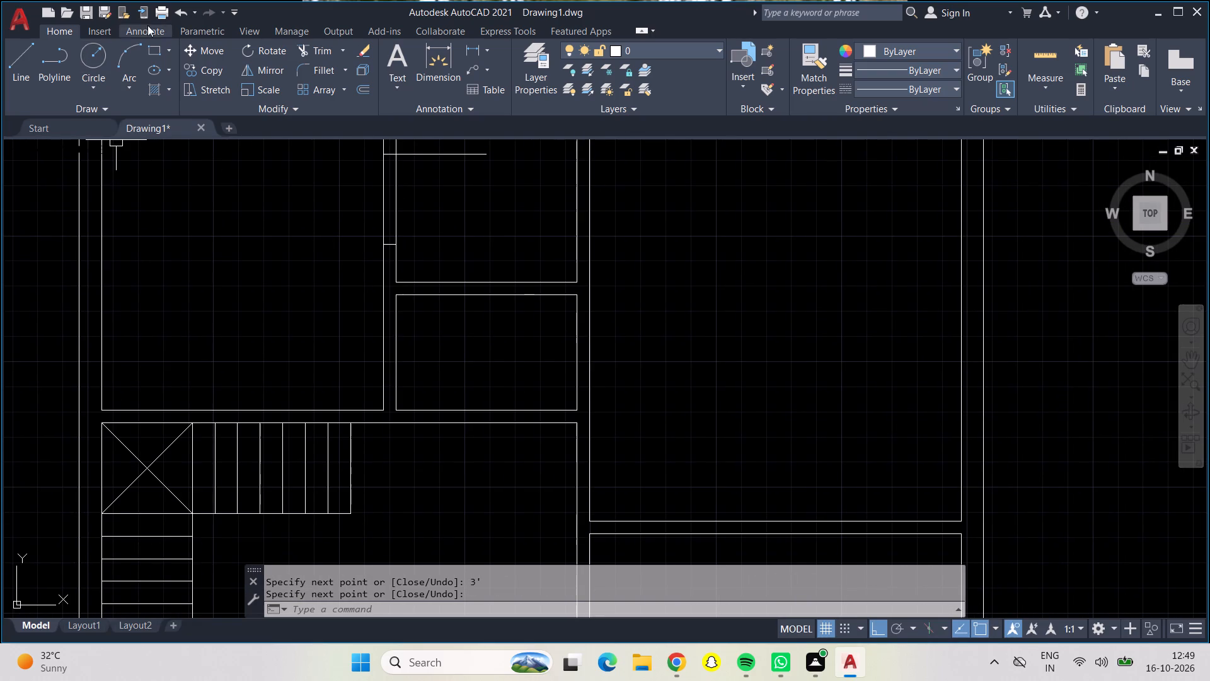
left_click(20, 65)
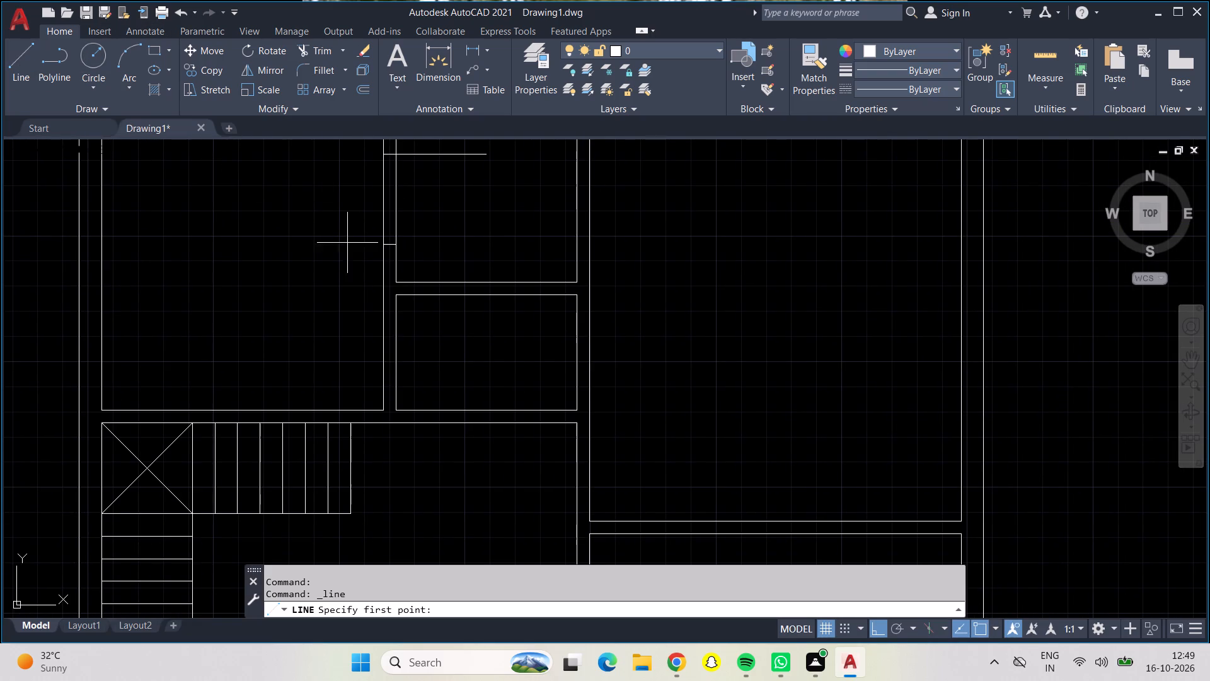
scroll(600, 308, "up", 2)
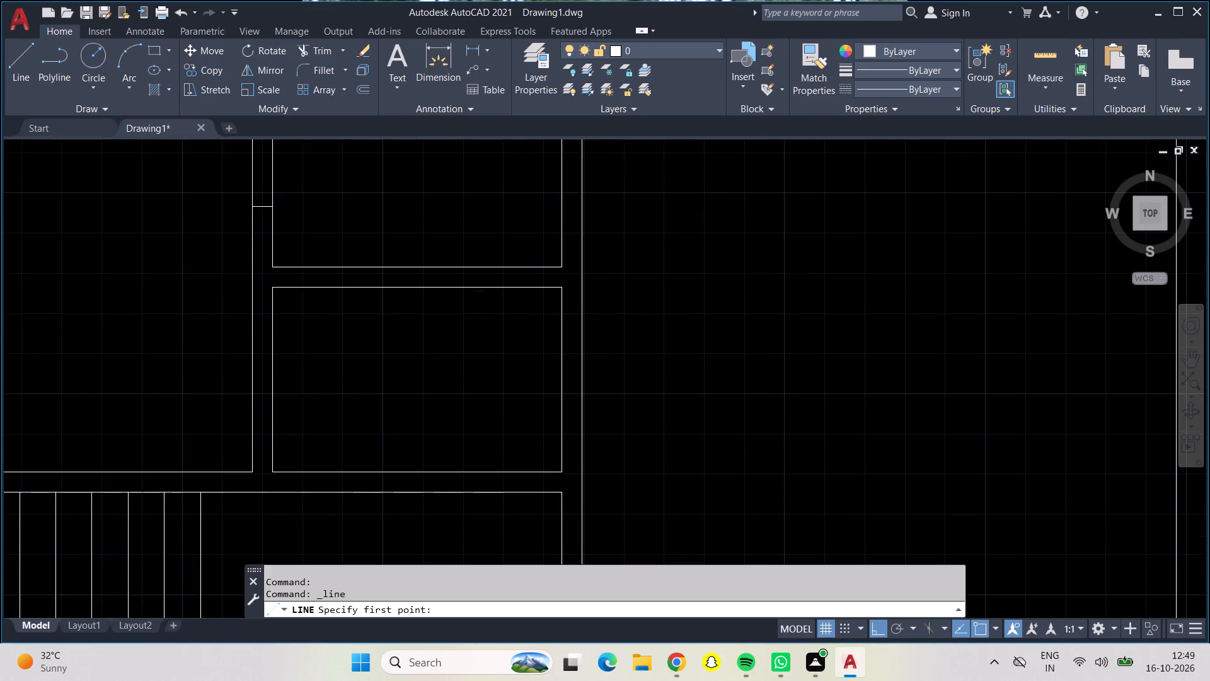
scroll(579, 308, "down", 1)
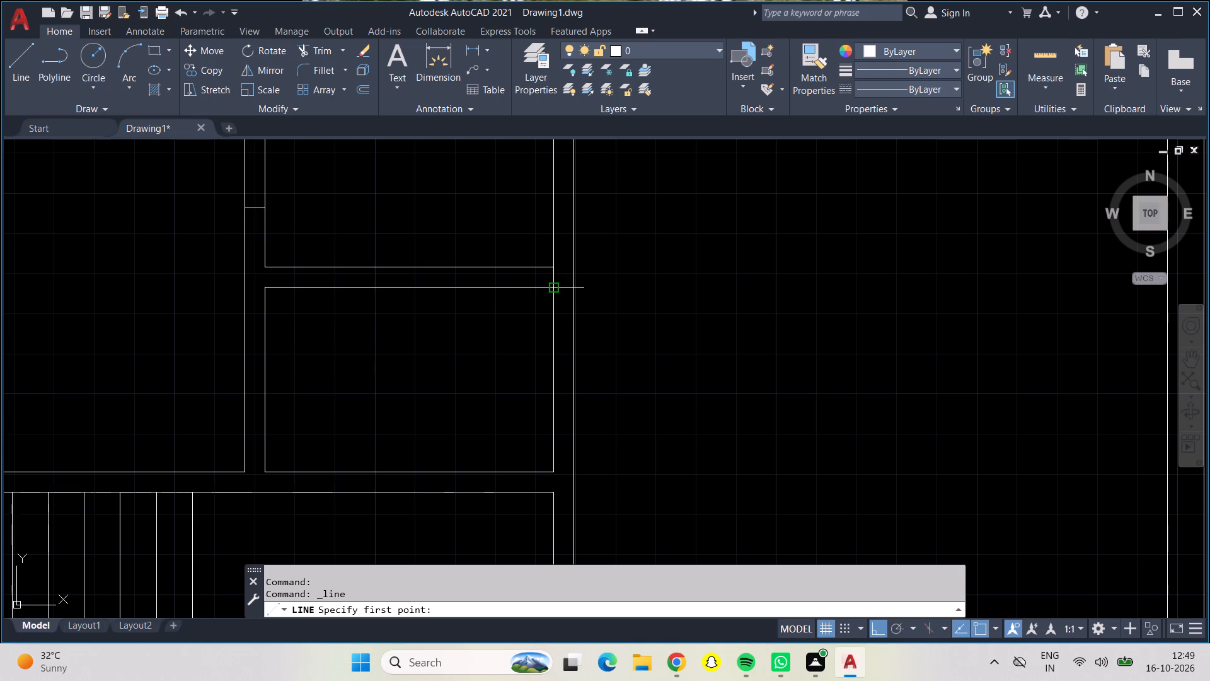
left_click(556, 286)
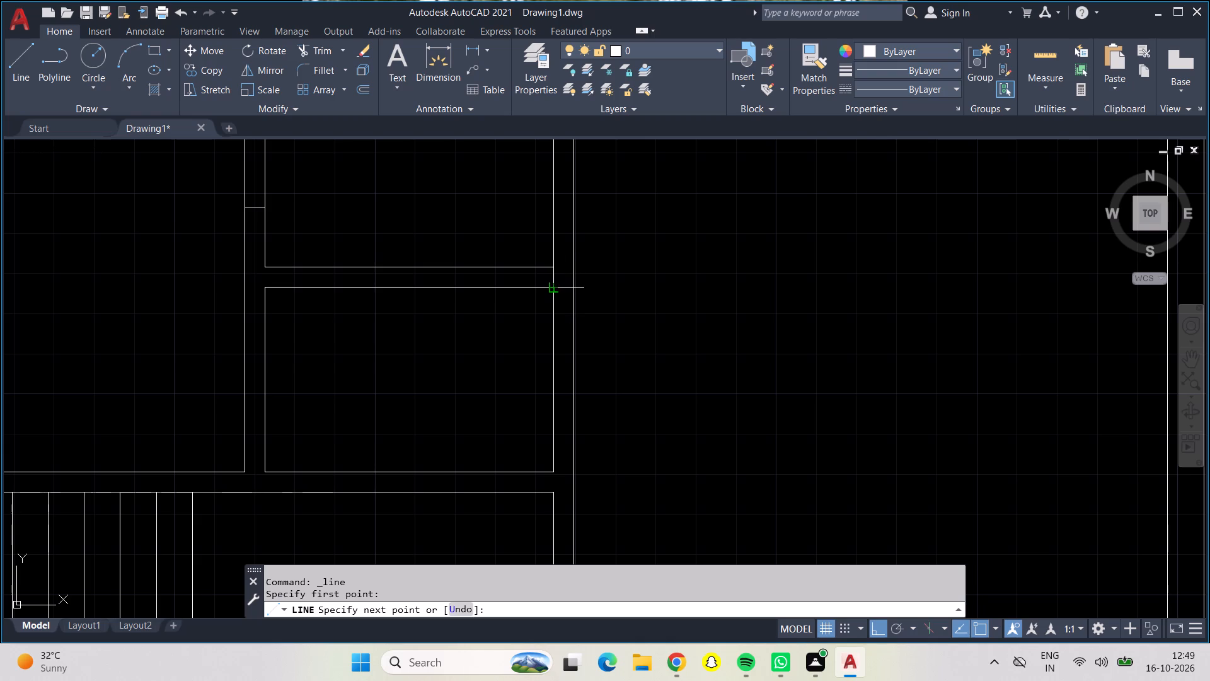
left_click(573, 284)
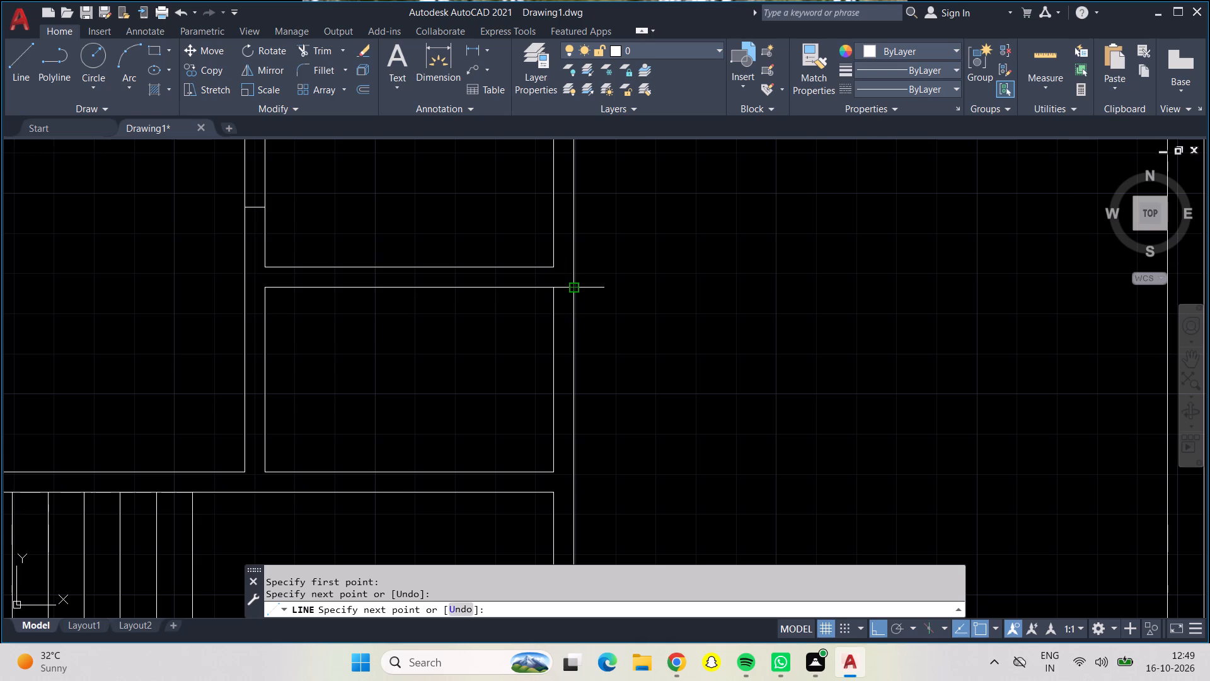
type("6\"")
key("Return")
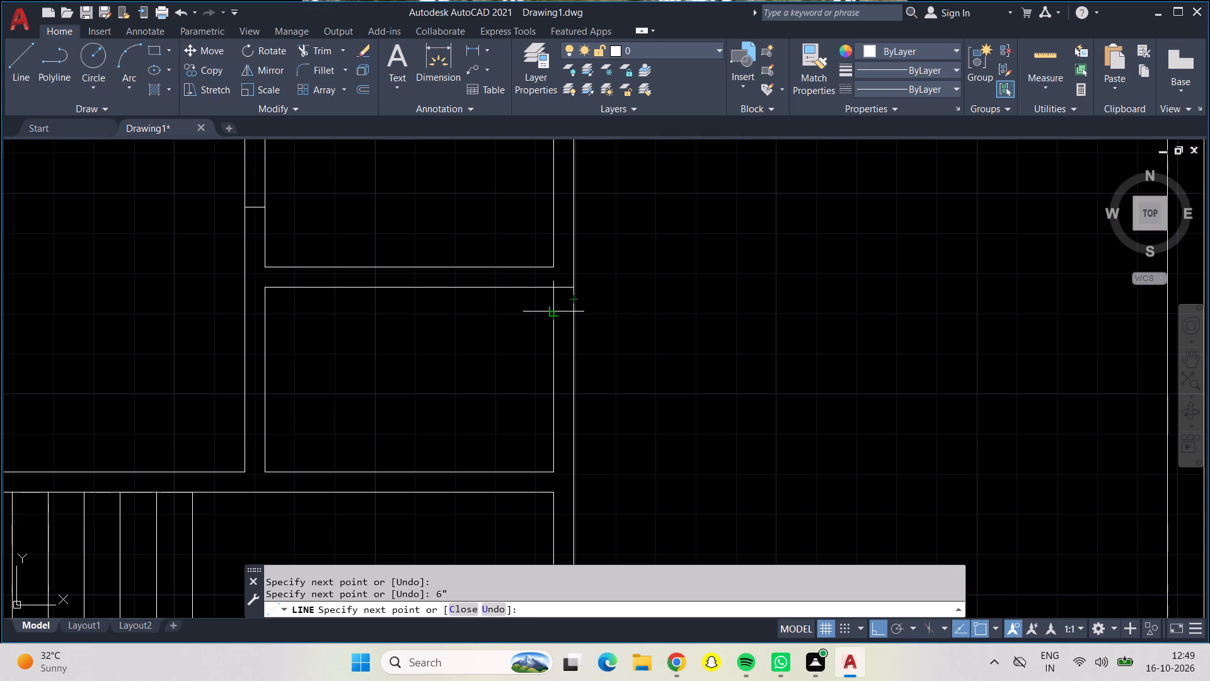
left_click(553, 310)
key("2")
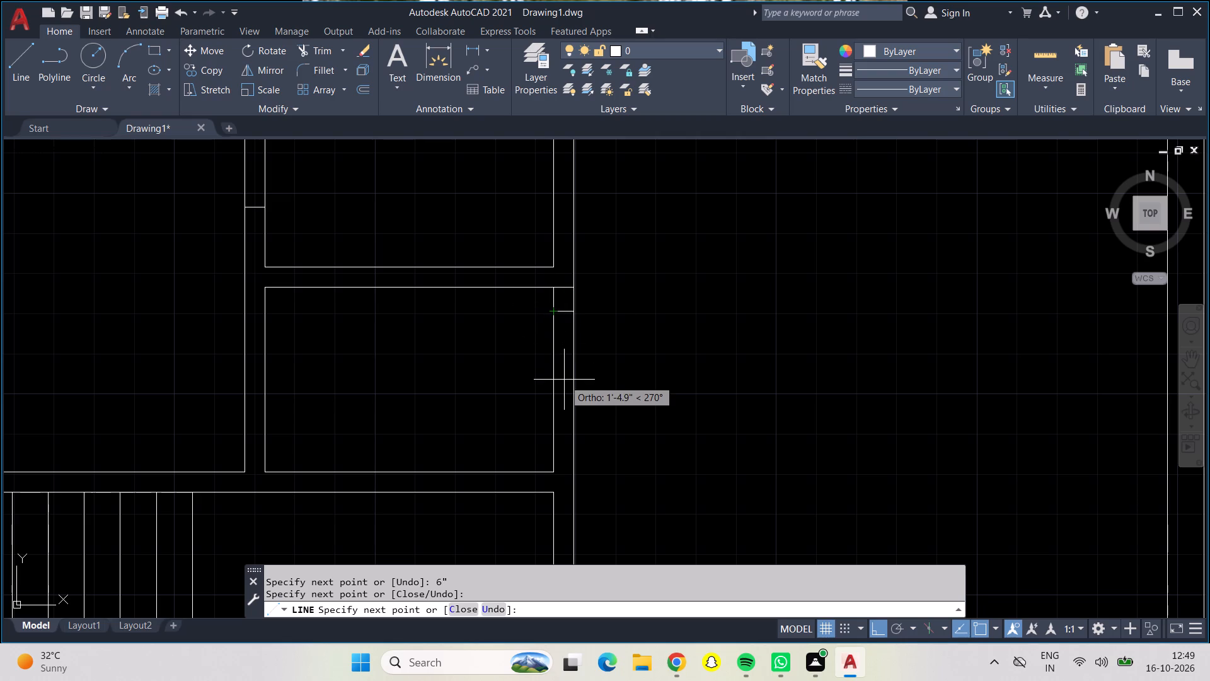
type("'5\"")
key("Return")
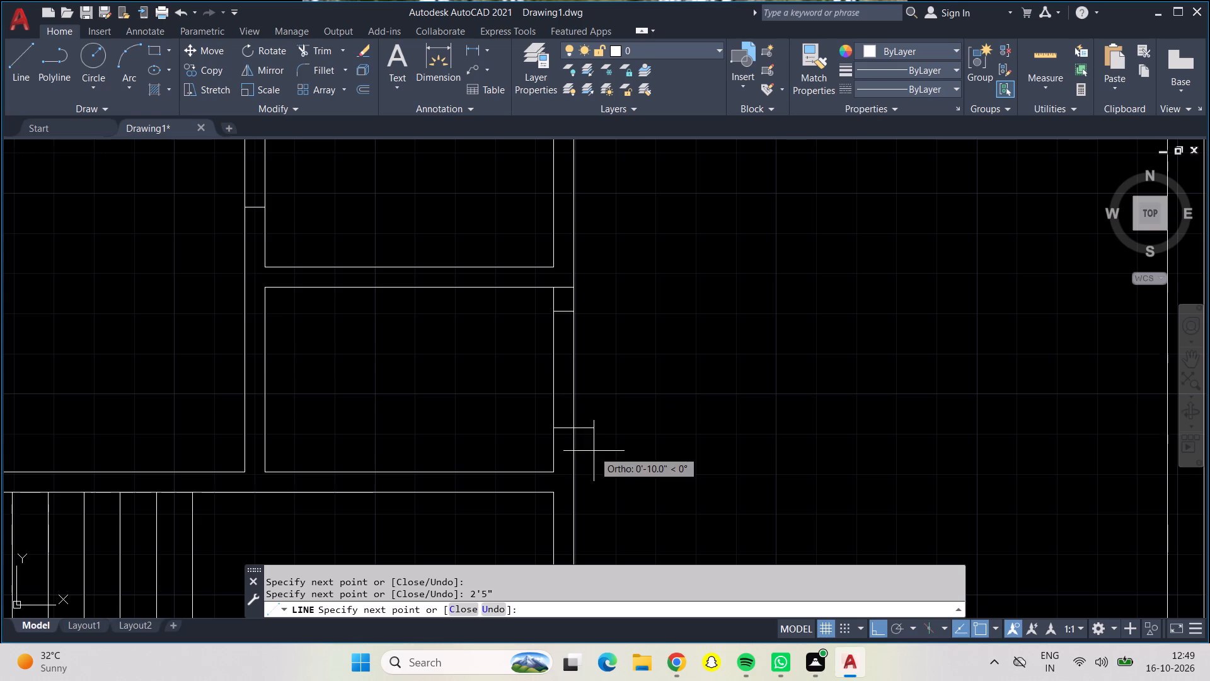
left_click(574, 426)
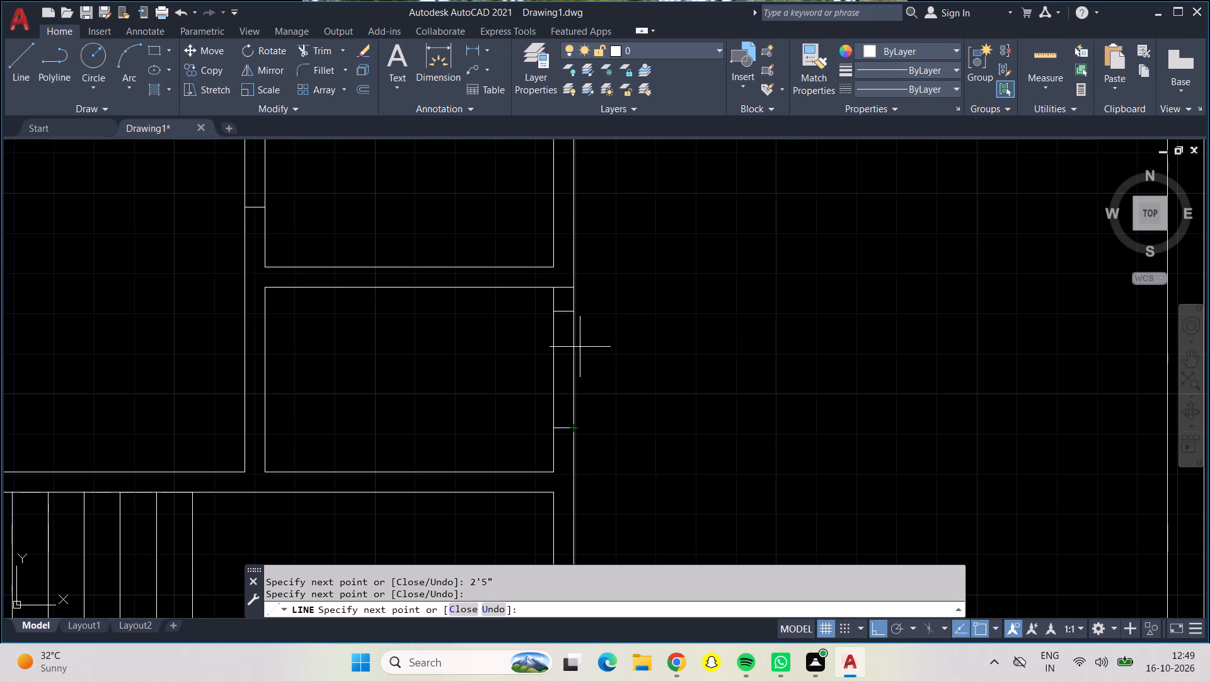
left_click(570, 311)
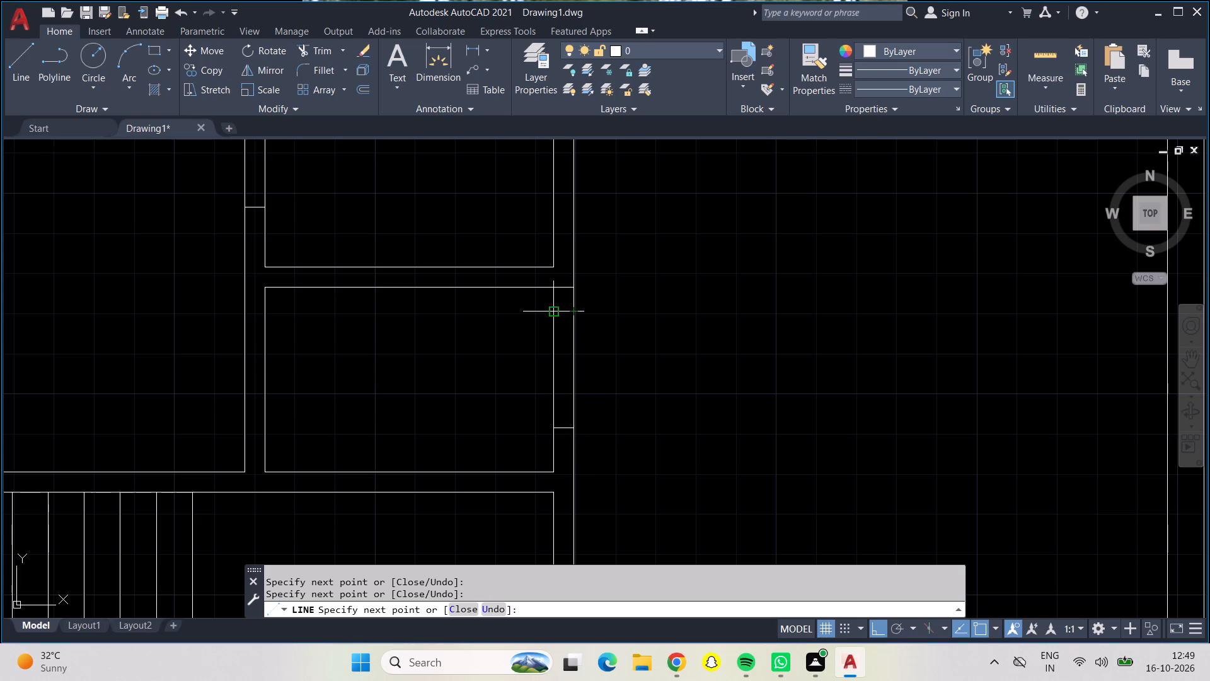
Draw a 2'5" door leaf from this opening's upper jamb leftward into the lower small room.
left_click(550, 308)
type("2'5\"")
key("Return")
key("Return")
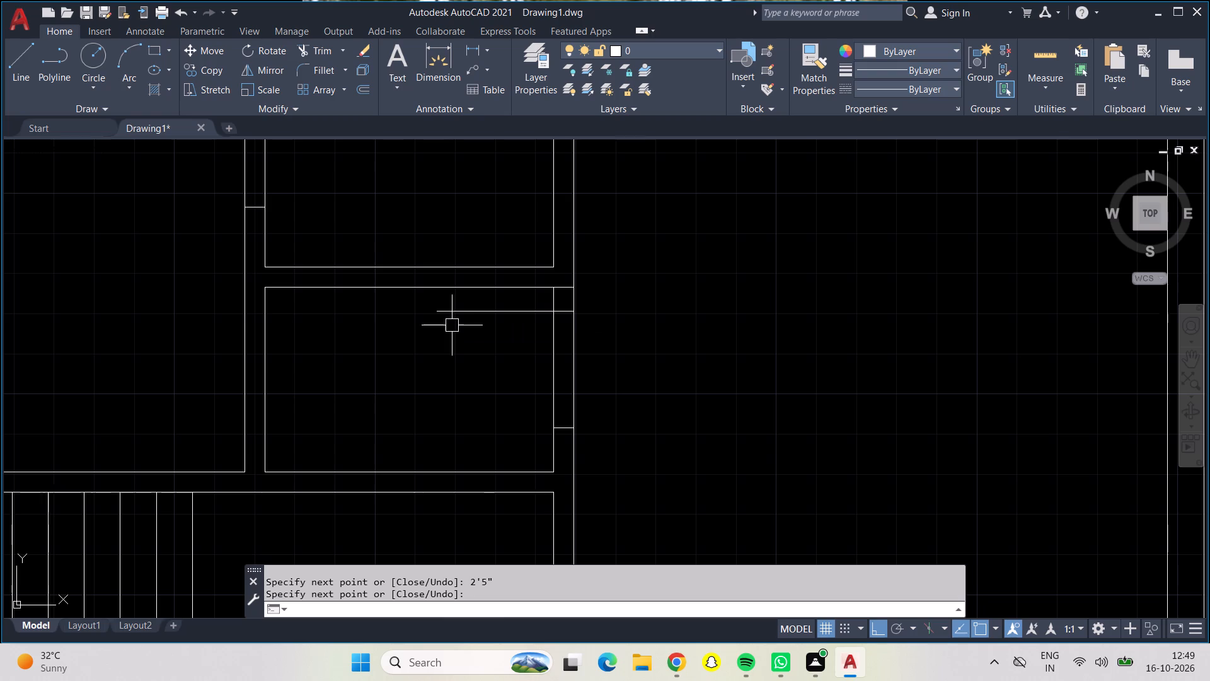
Outline a 2'5" door opening in the partition between the staircase hall and the large right room, 6" below the staircase hall's upper right inner corner.
scroll(468, 376, "down", 2)
middle_click_drag(444, 408, 429, 390)
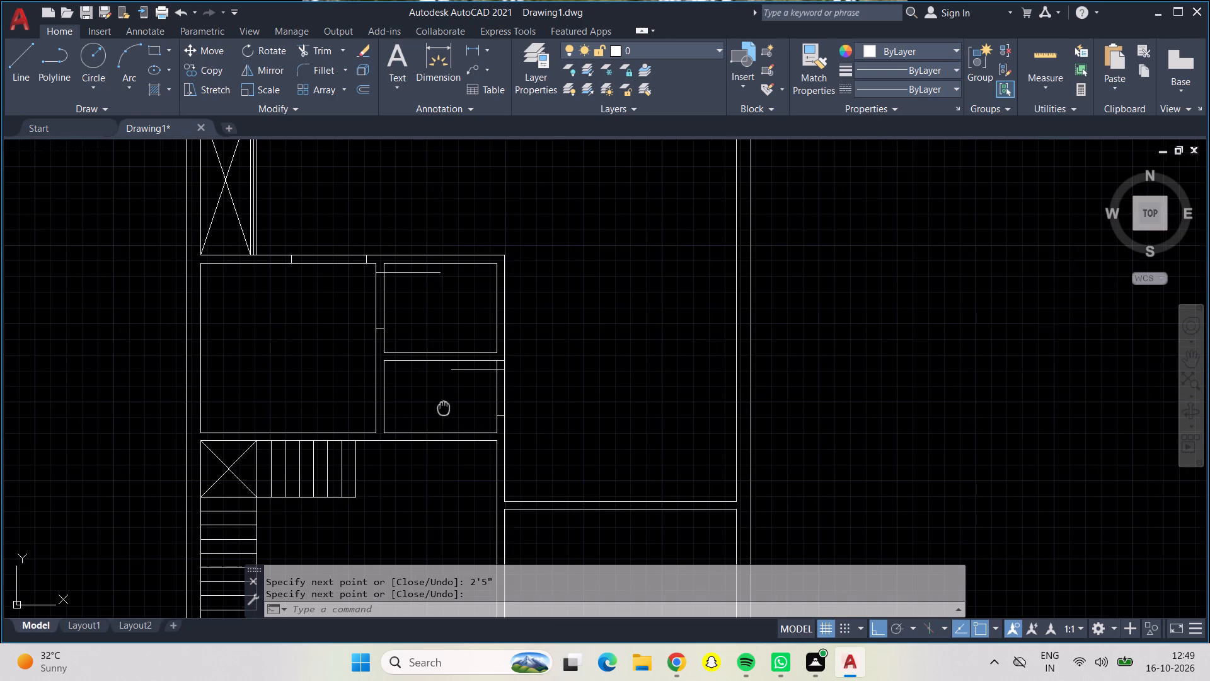
middle_click_drag(429, 390, 422, 329)
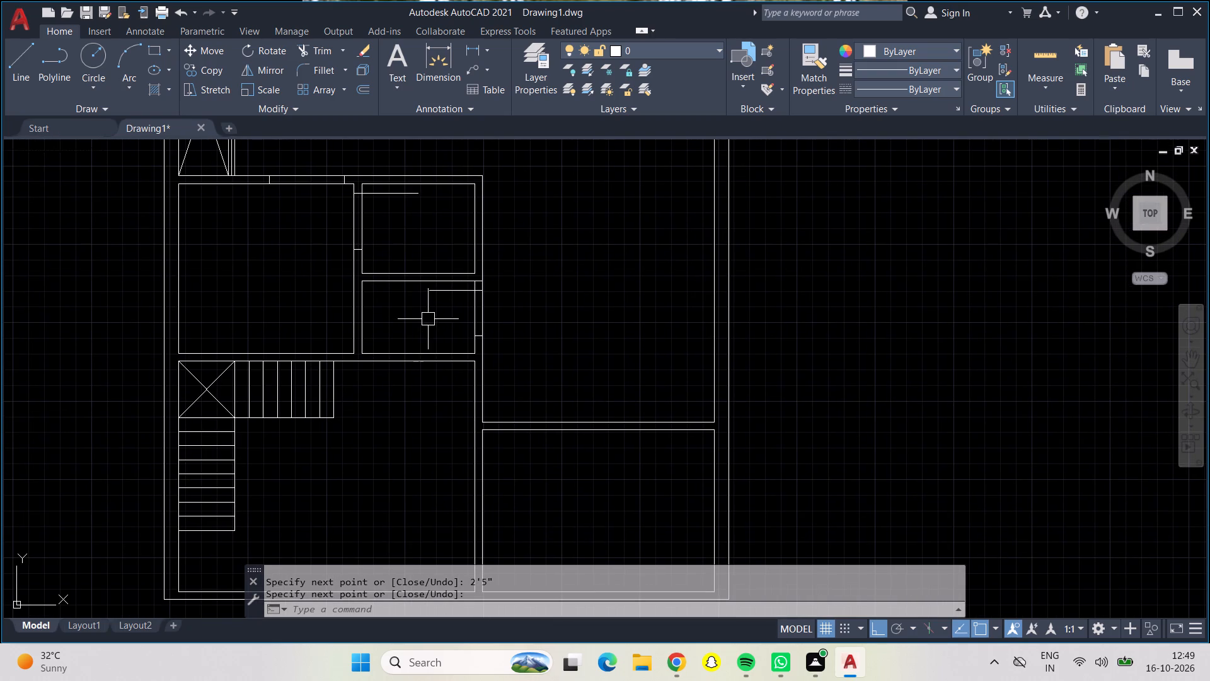
left_click(28, 70)
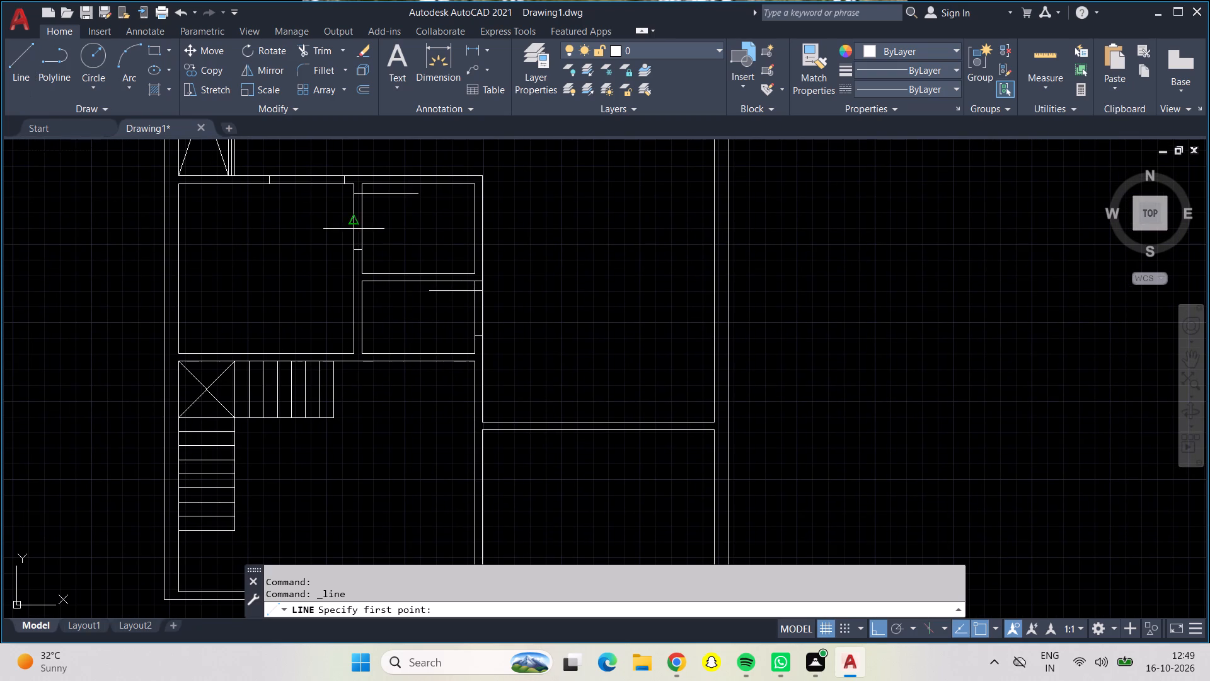
scroll(477, 405, "down", 1)
scroll(476, 404, "up", 1)
scroll(476, 404, "down", 1)
scroll(476, 404, "up", 1)
scroll(502, 383, "down", 1)
scroll(502, 381, "up", 1)
scroll(502, 381, "down", 1)
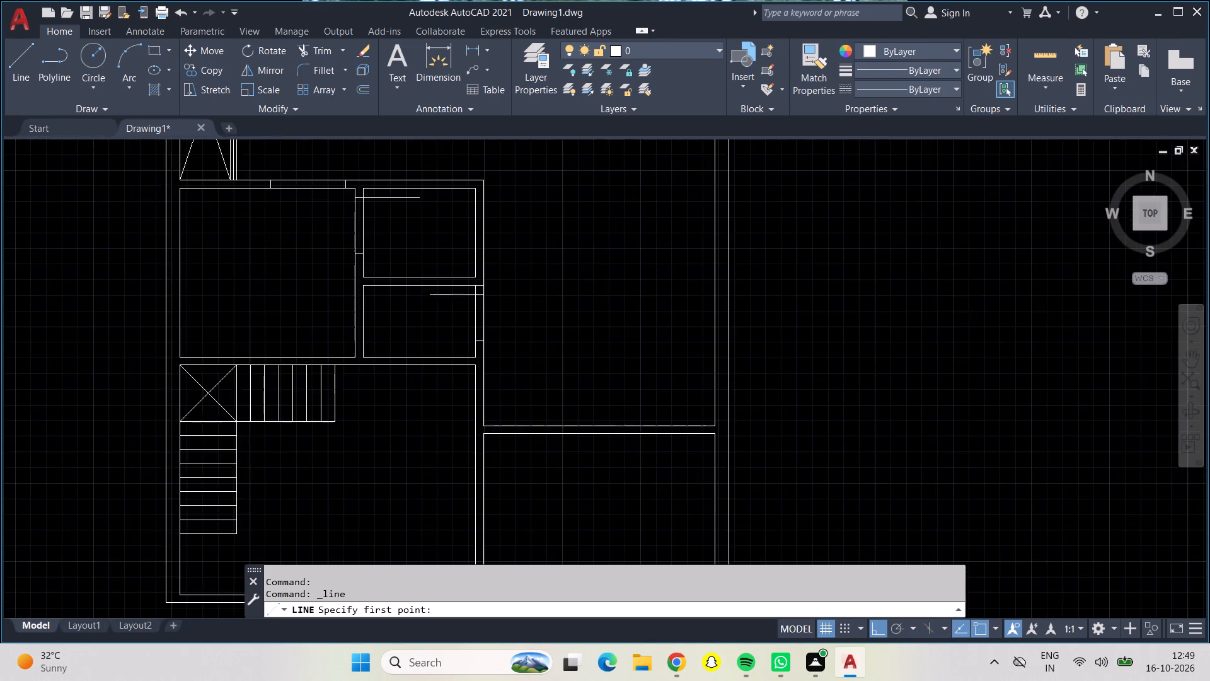
scroll(502, 381, "up", 3)
middle_click_drag(507, 385, 503, 355)
scroll(507, 385, "up", 1)
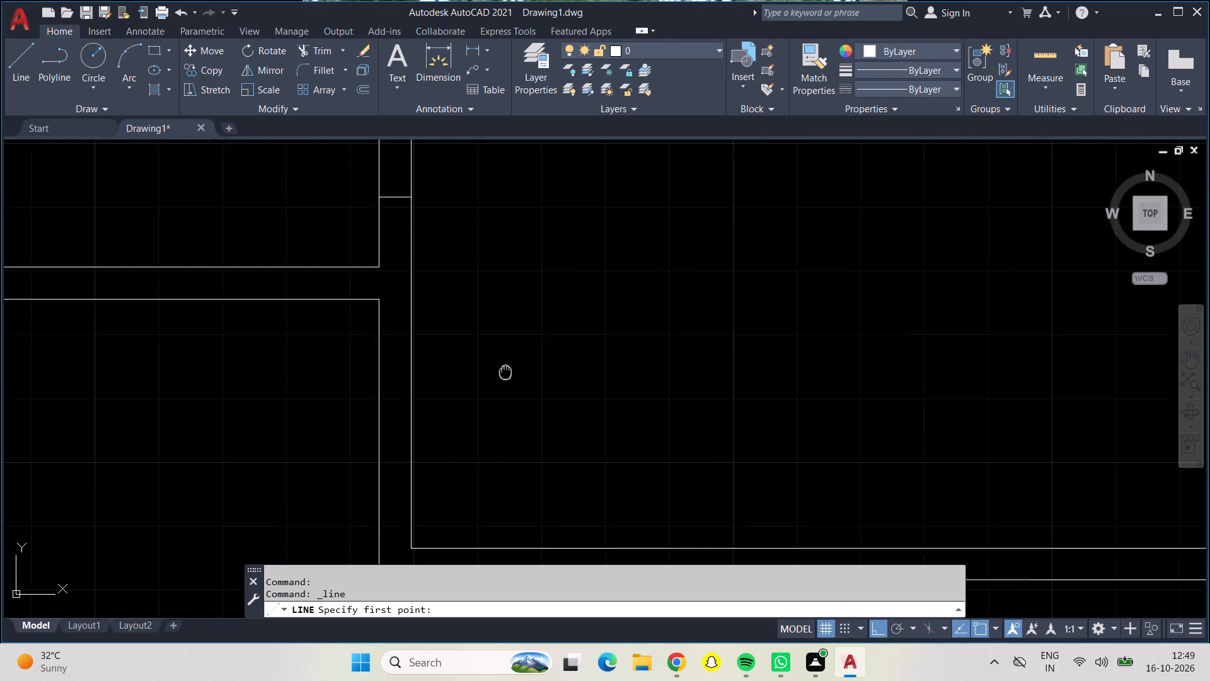
middle_click_drag(503, 355, 500, 332)
left_click(371, 254)
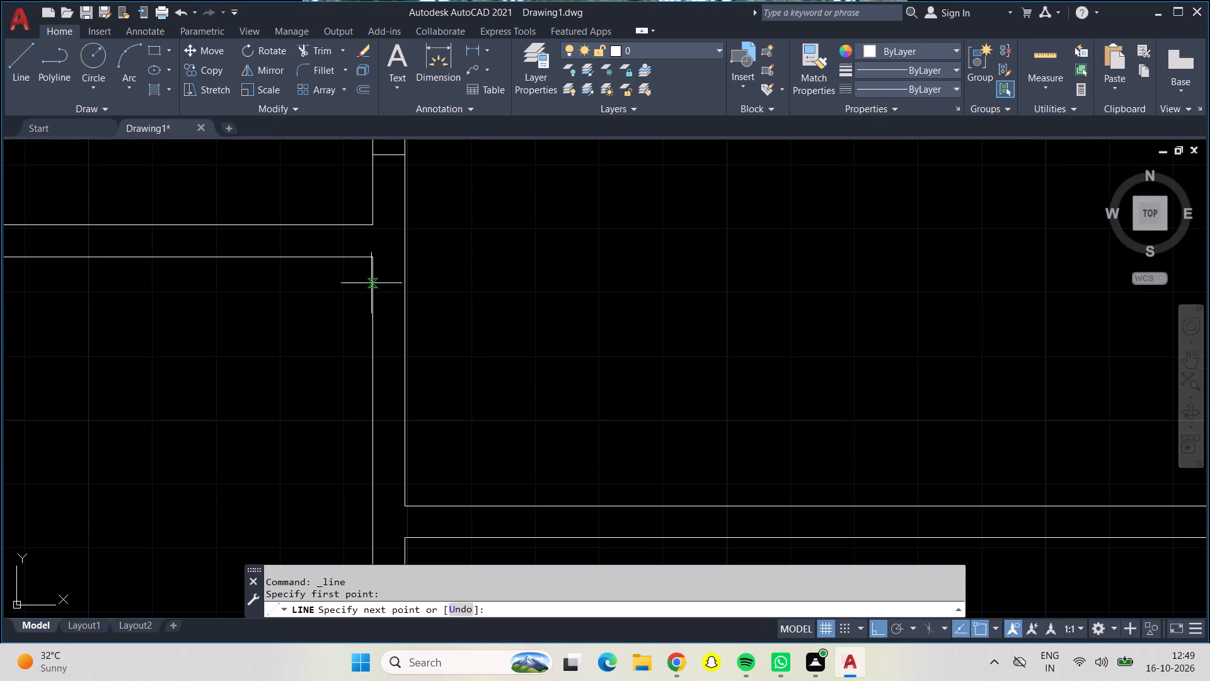
type("6\"")
key("Return")
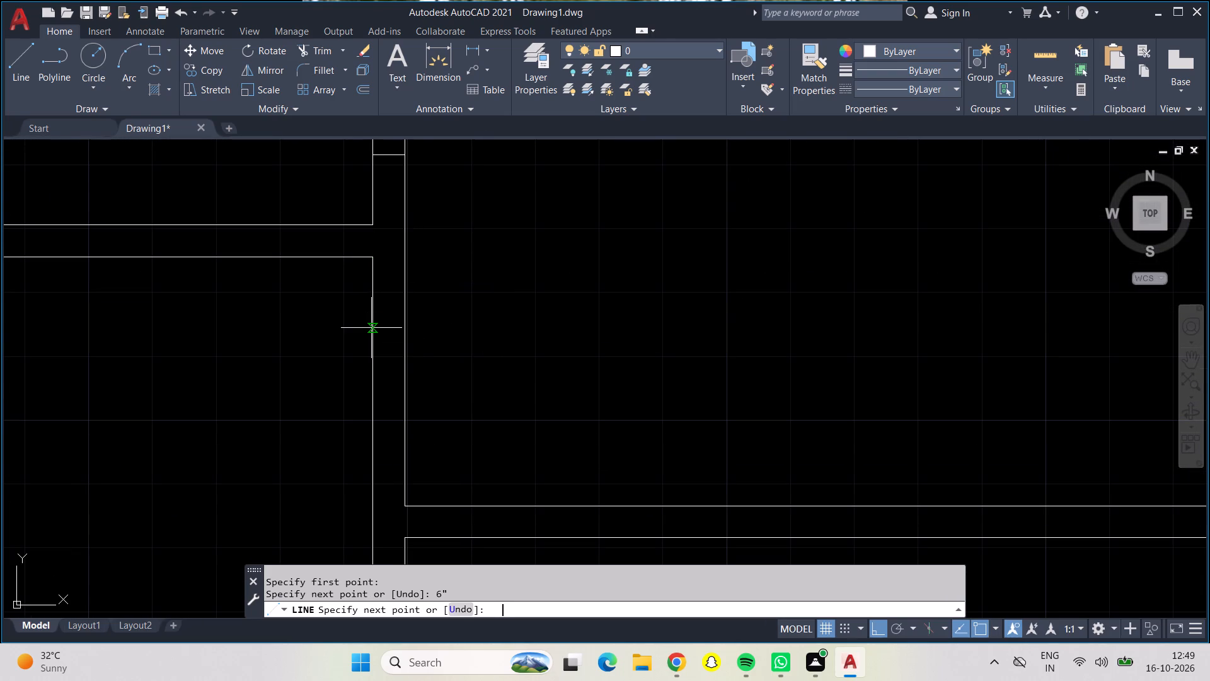
left_click(406, 293)
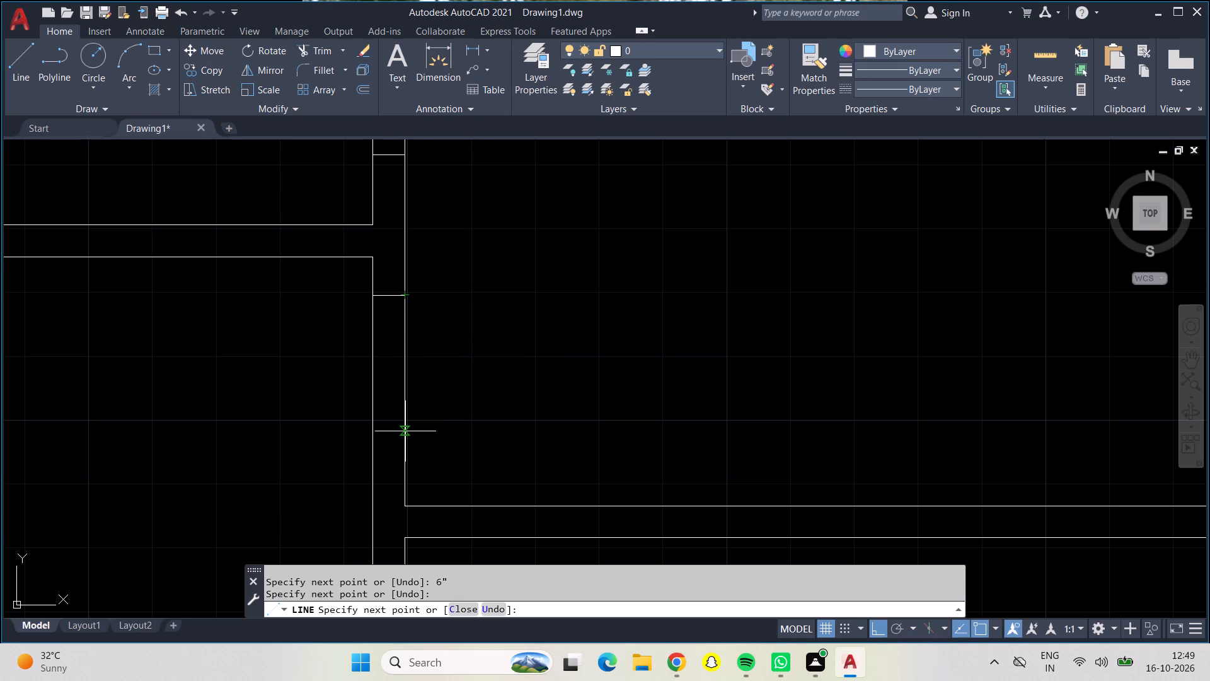
type("2'5\"")
key("Return")
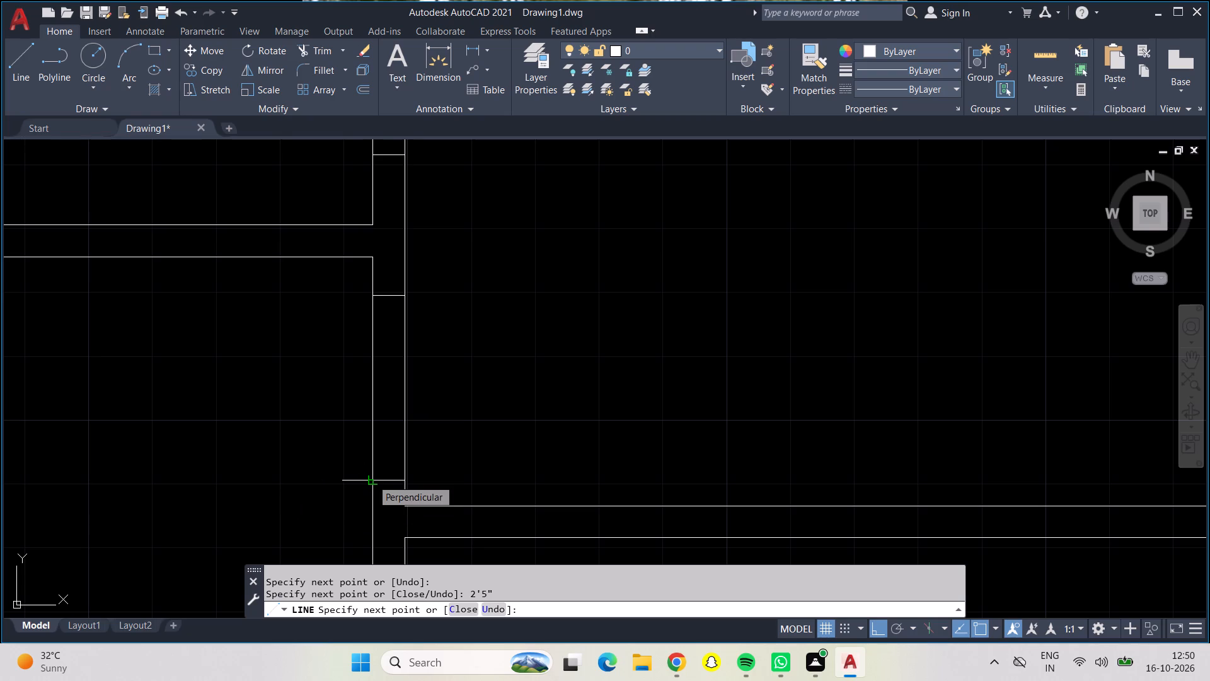
left_click(372, 479)
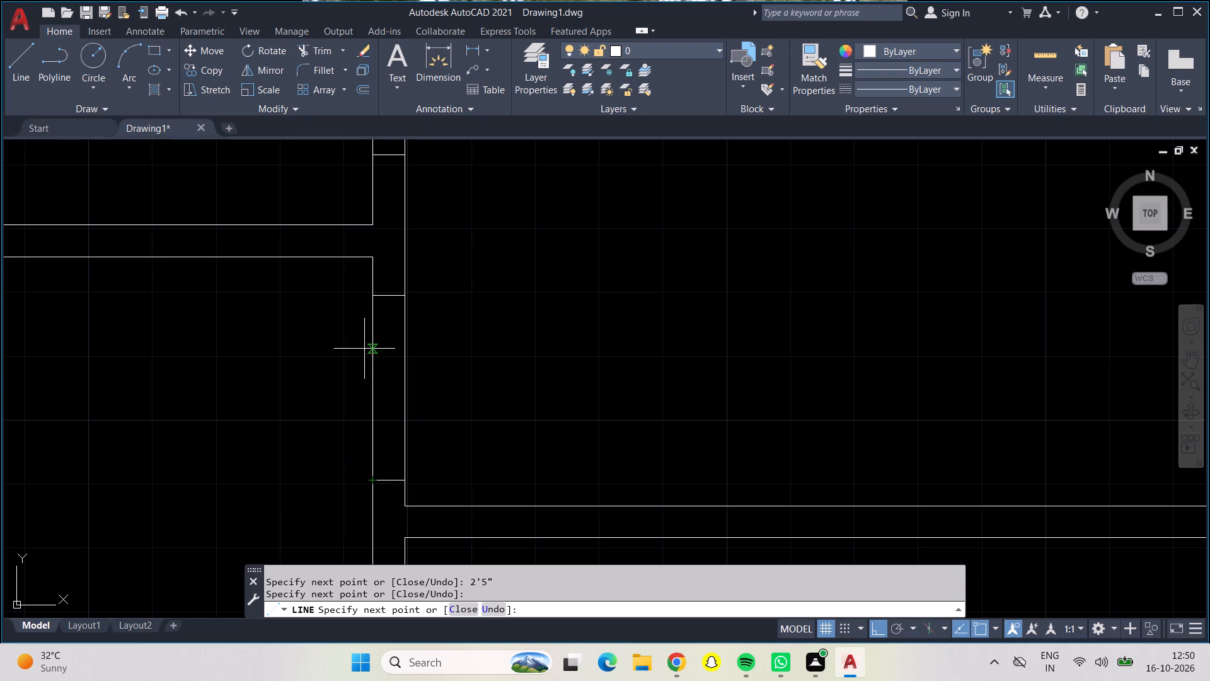
Draw a 2'5" door leaf from this opening's upper jamb rightward into the large right room.
left_click(371, 298)
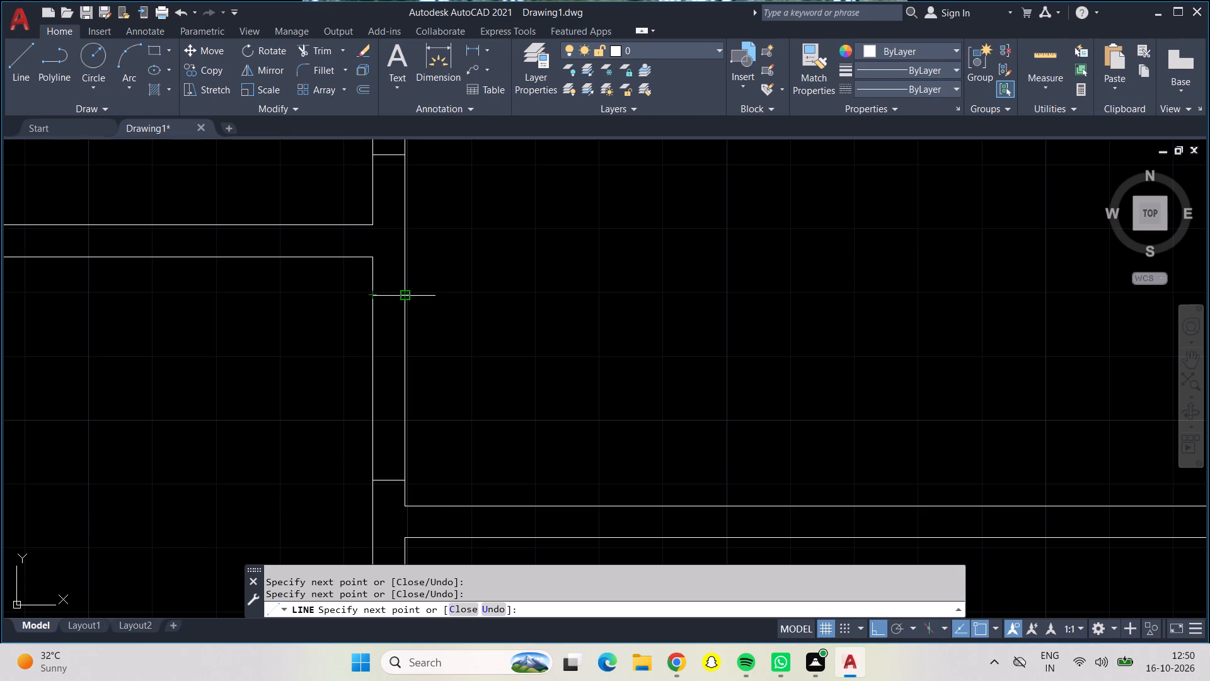
left_click(406, 299)
type("2'5\"")
key("Return")
key("Return")
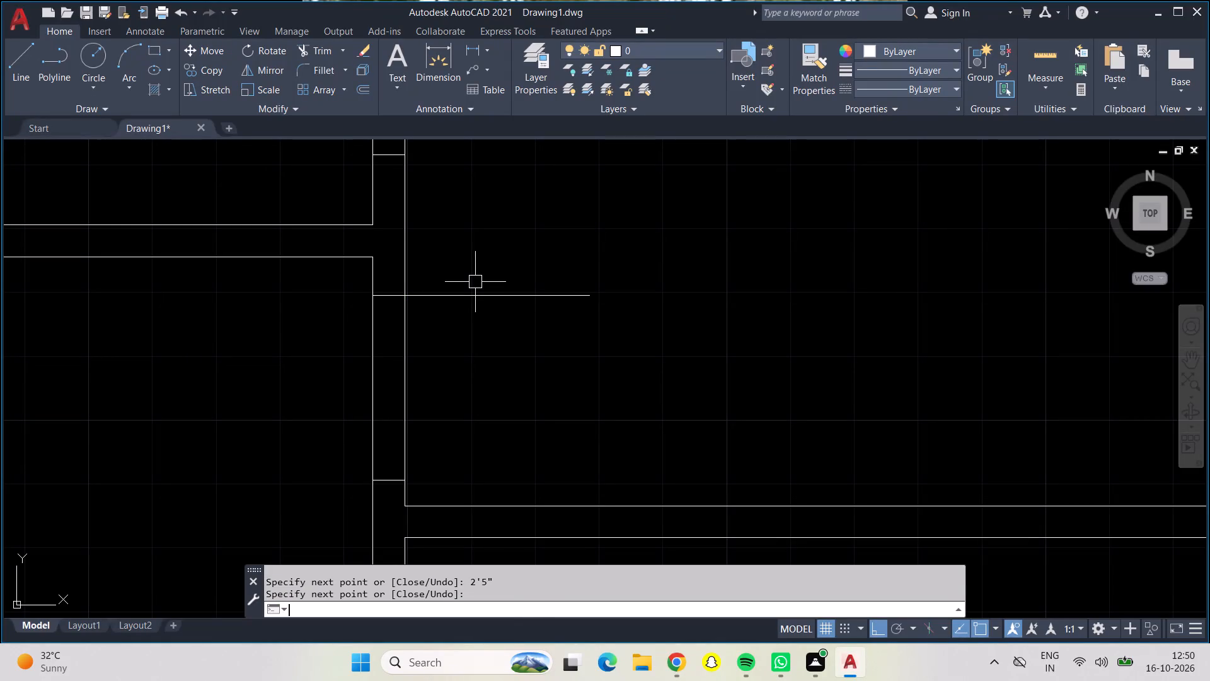
Draw a door jamb across the partition above the lower right room, 1' right of that room's upper left inner corner.
scroll(562, 375, "down", 1)
middle_click_drag(562, 375, 553, 330)
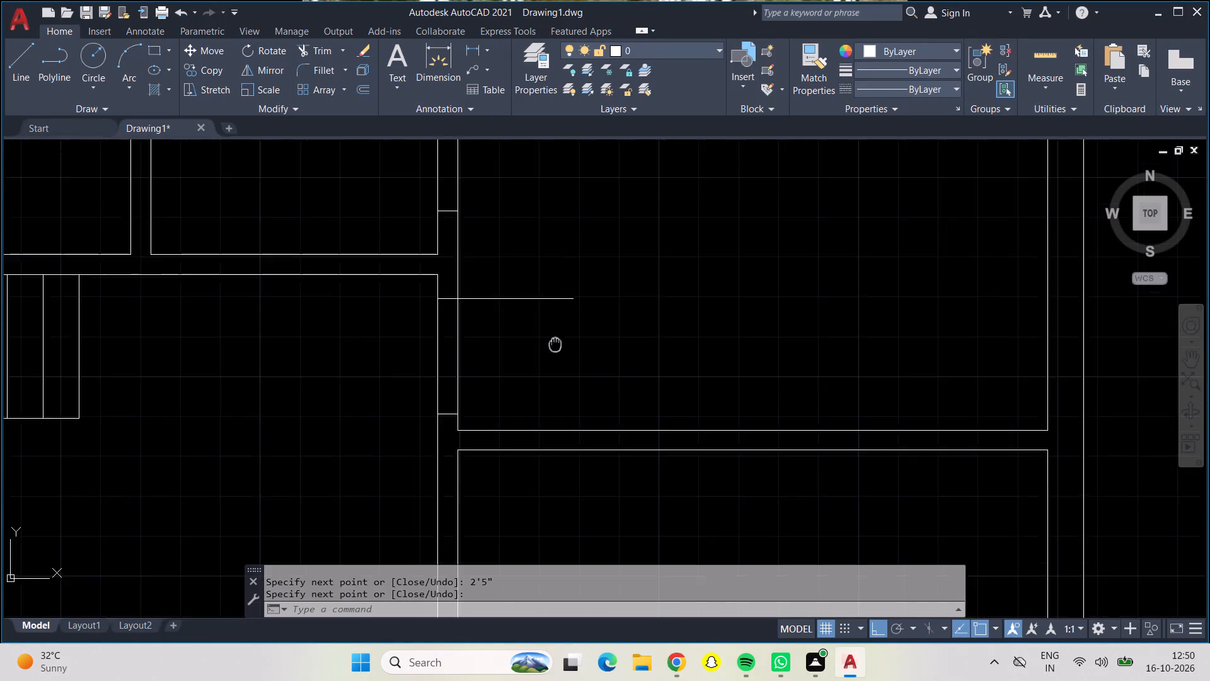
middle_click_drag(553, 330, 543, 255)
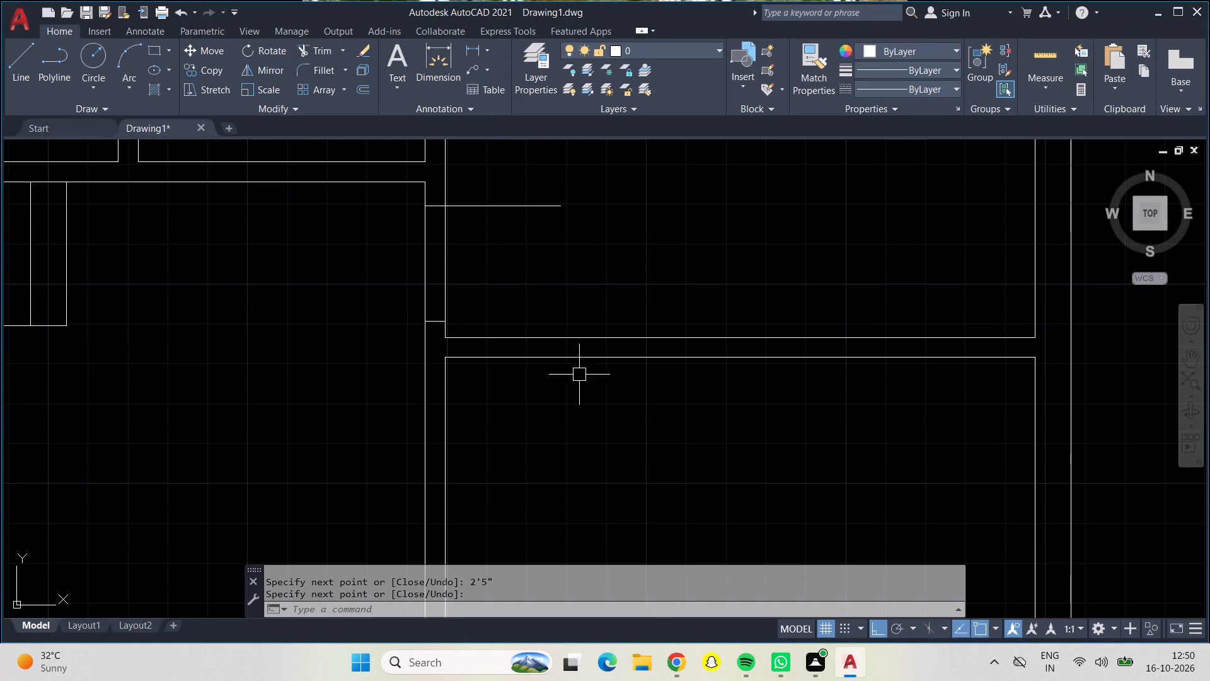
middle_click_drag(604, 498, 585, 486)
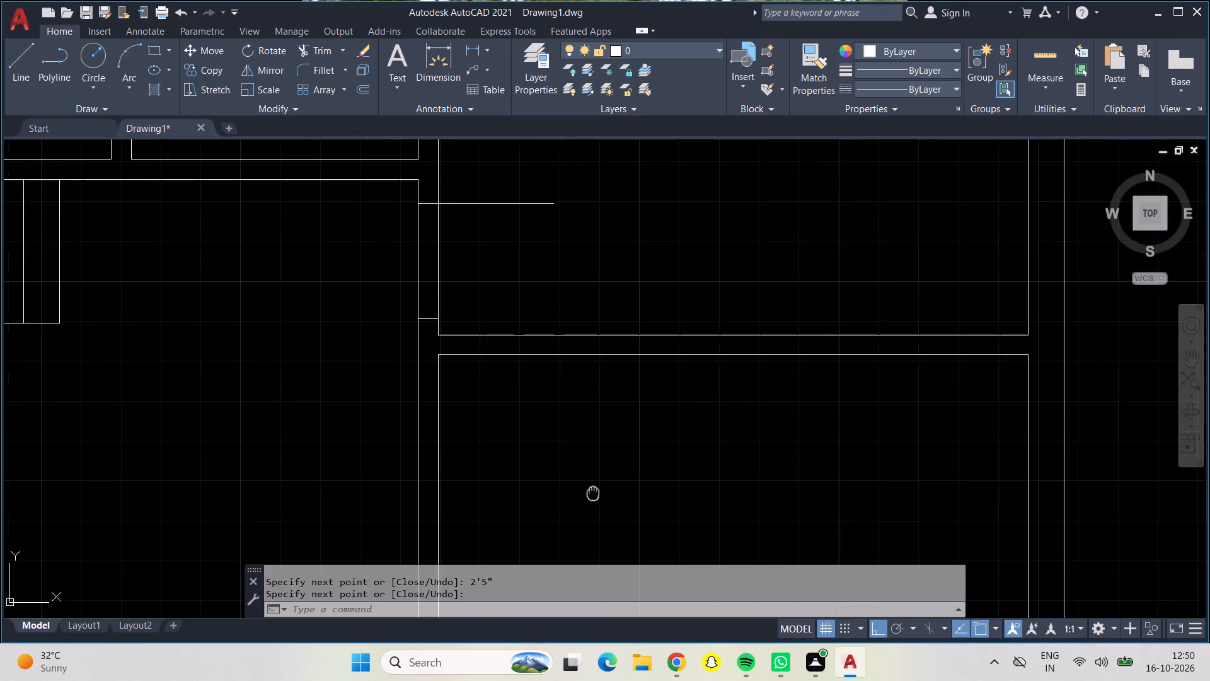
middle_click_drag(585, 486, 562, 401)
scroll(562, 401, "down", 1)
scroll(562, 403, "up", 1)
scroll(568, 441, "down", 1)
scroll(568, 441, "up", 1)
scroll(570, 451, "down", 2)
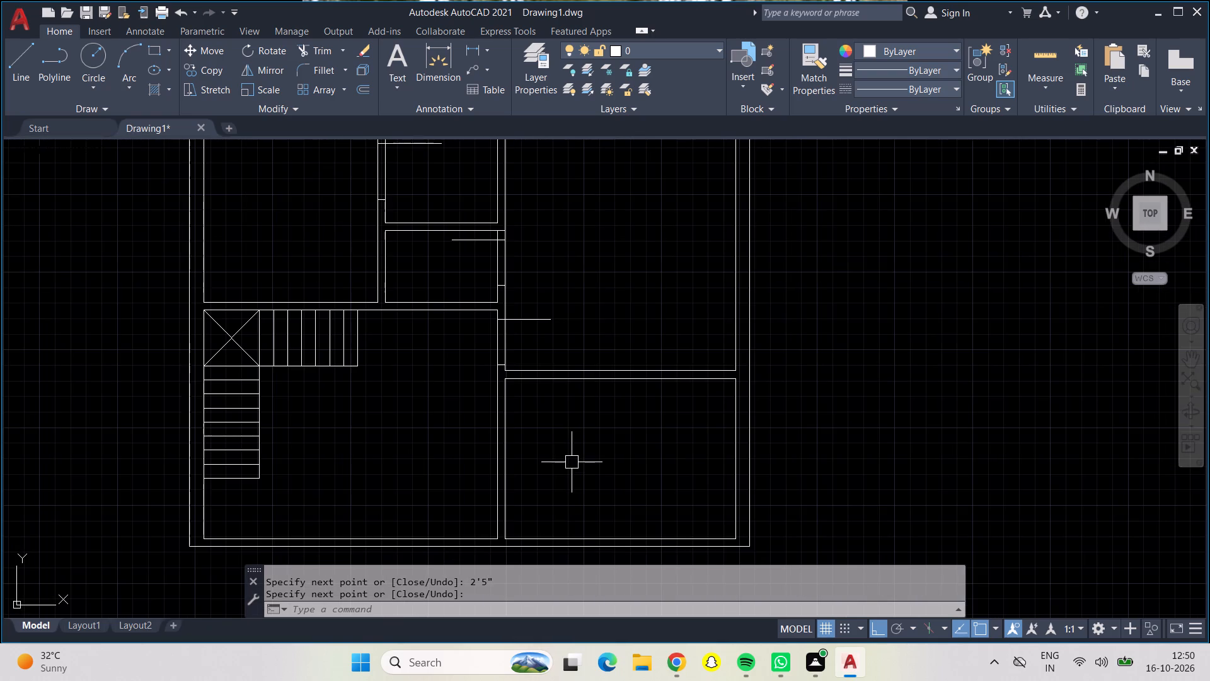
middle_click_drag(572, 467, 555, 376)
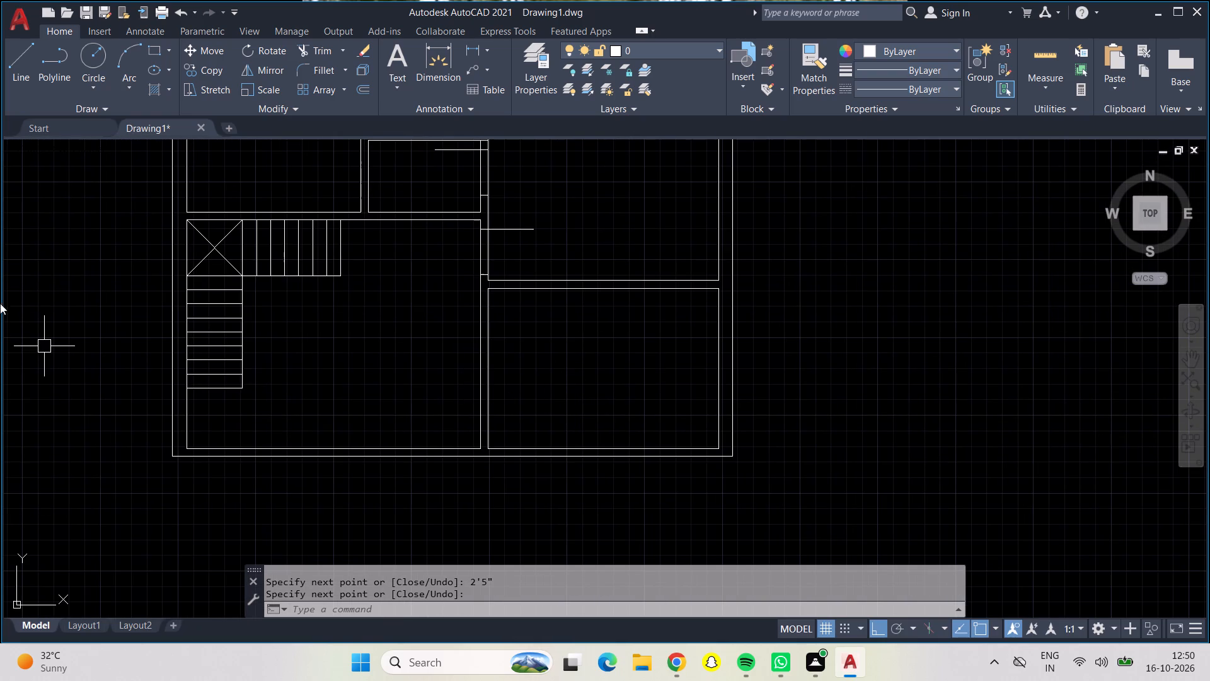
left_click(23, 66)
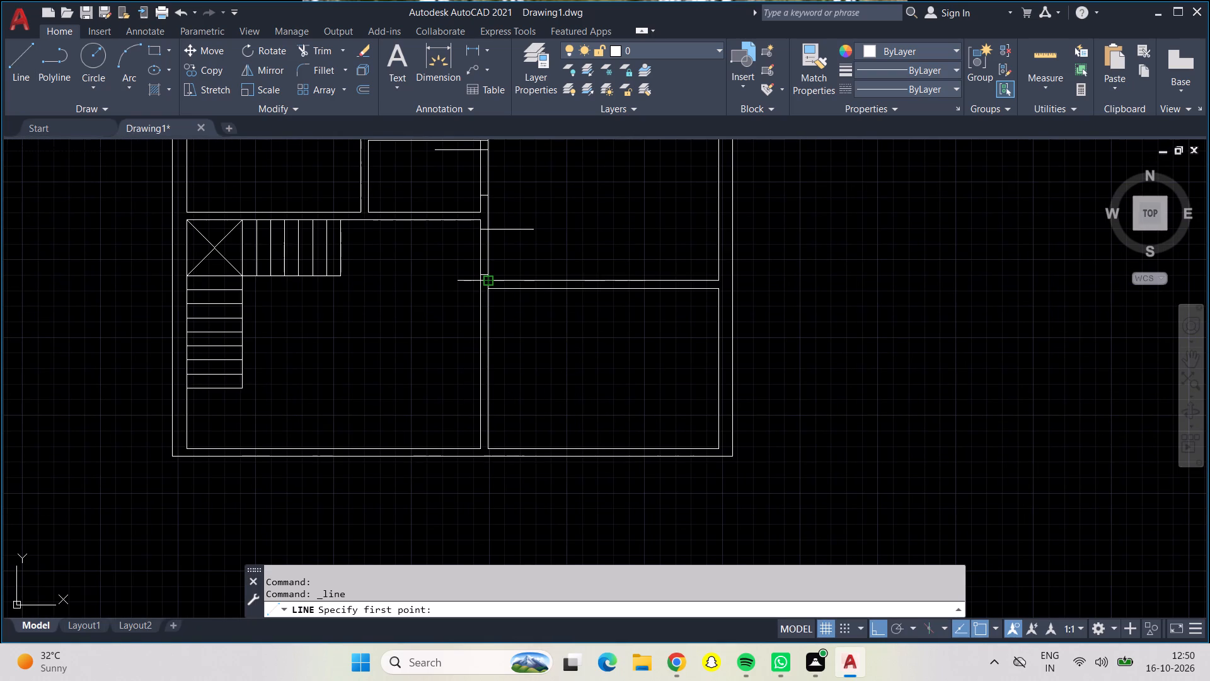
left_click(485, 293)
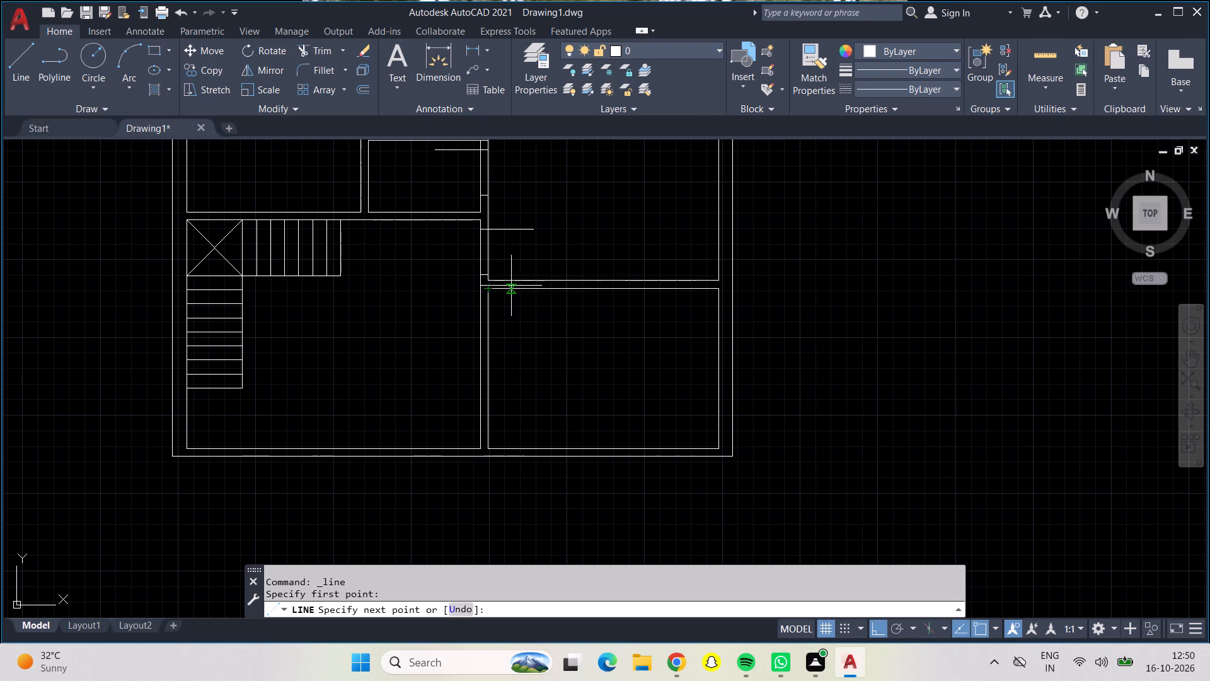
scroll(511, 286, "down", 1)
scroll(511, 286, "up", 1)
scroll(511, 286, "down", 1)
scroll(491, 300, "up", 4)
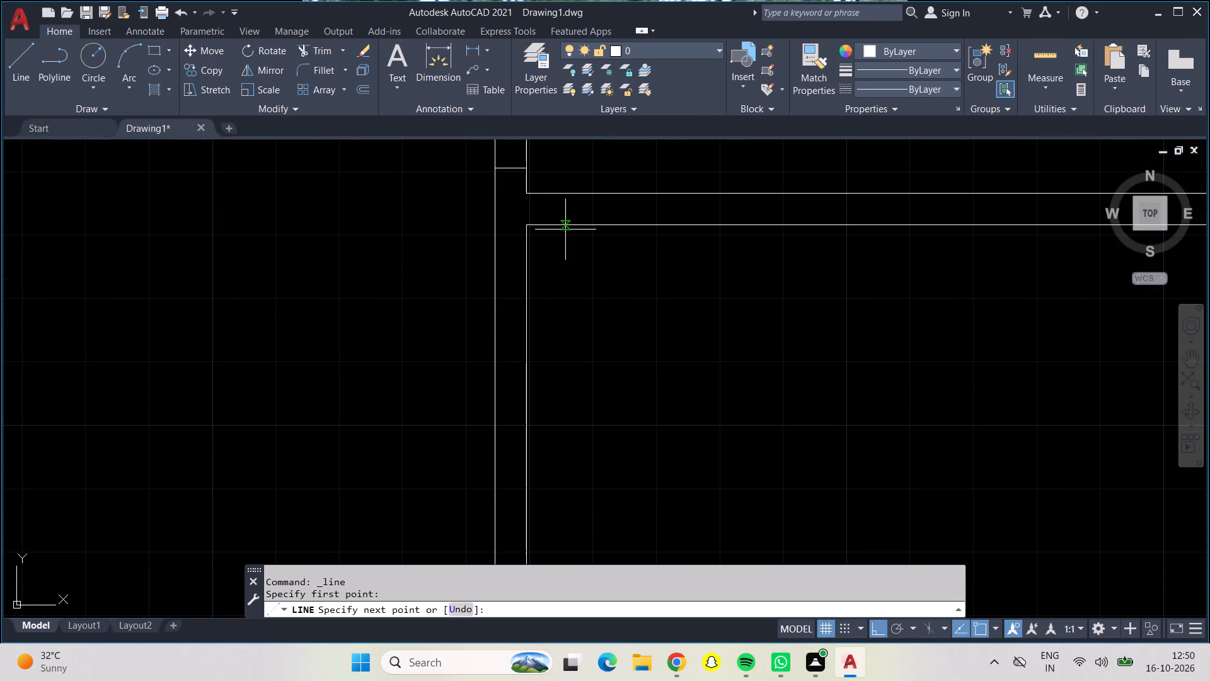
left_click_drag(523, 227, 532, 227)
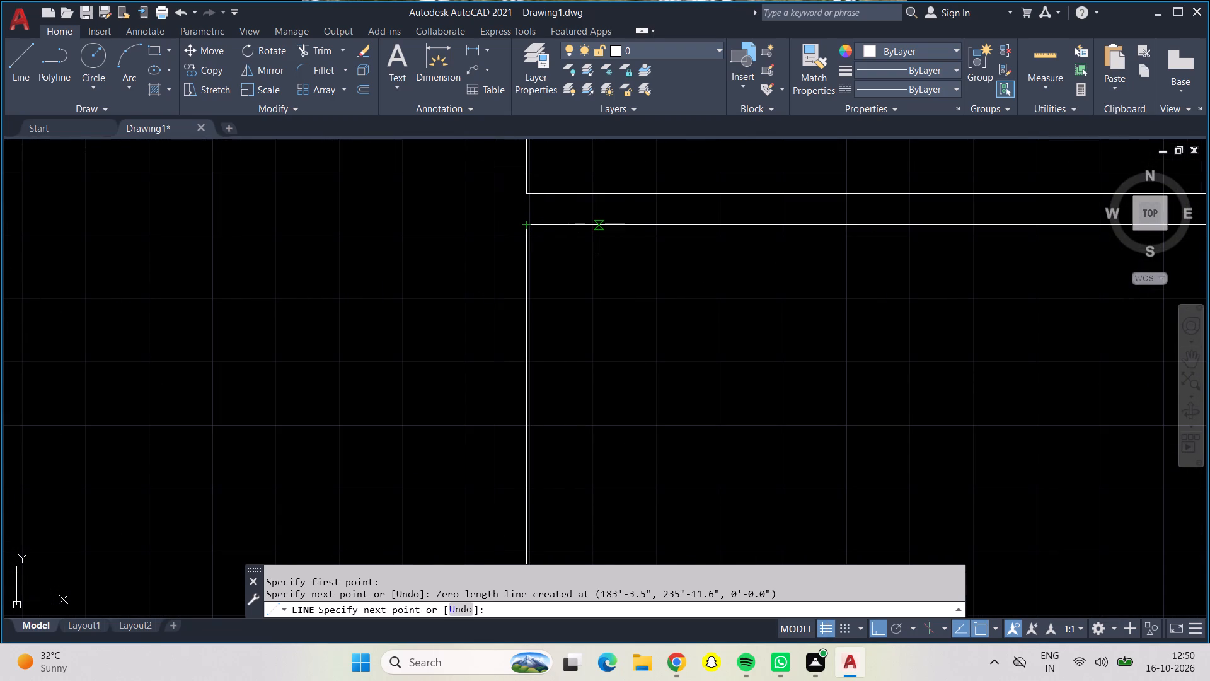
type("1'")
key("Return")
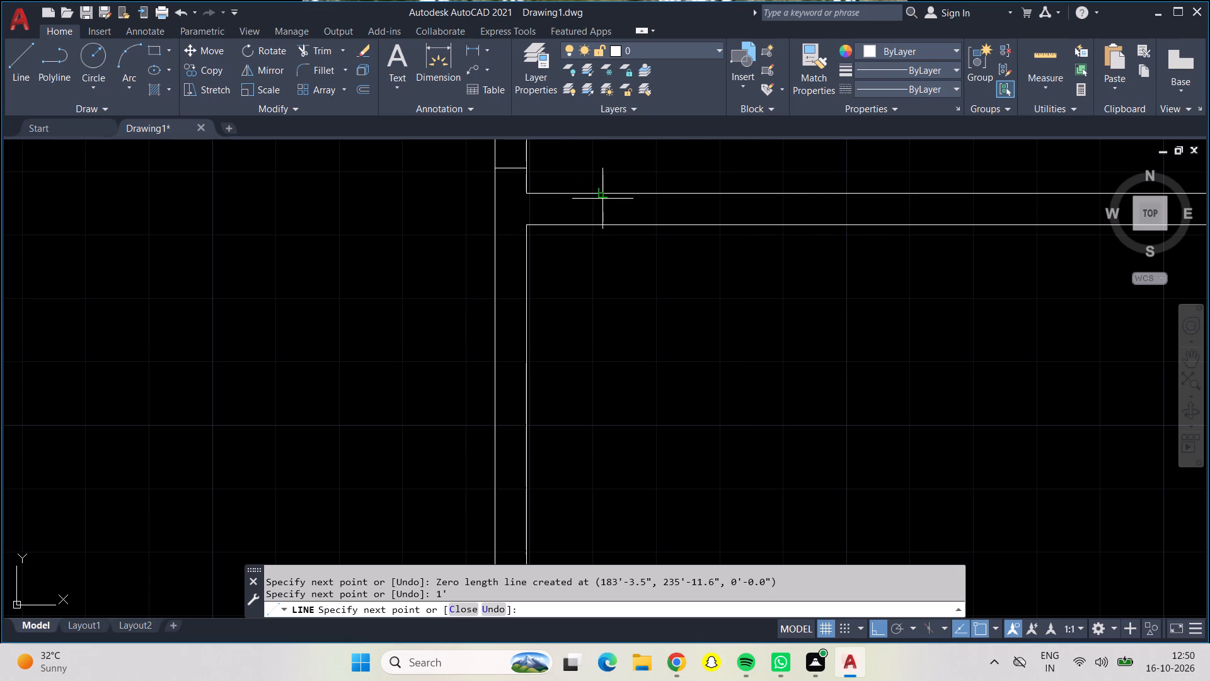
left_click_drag(601, 190, 613, 190)
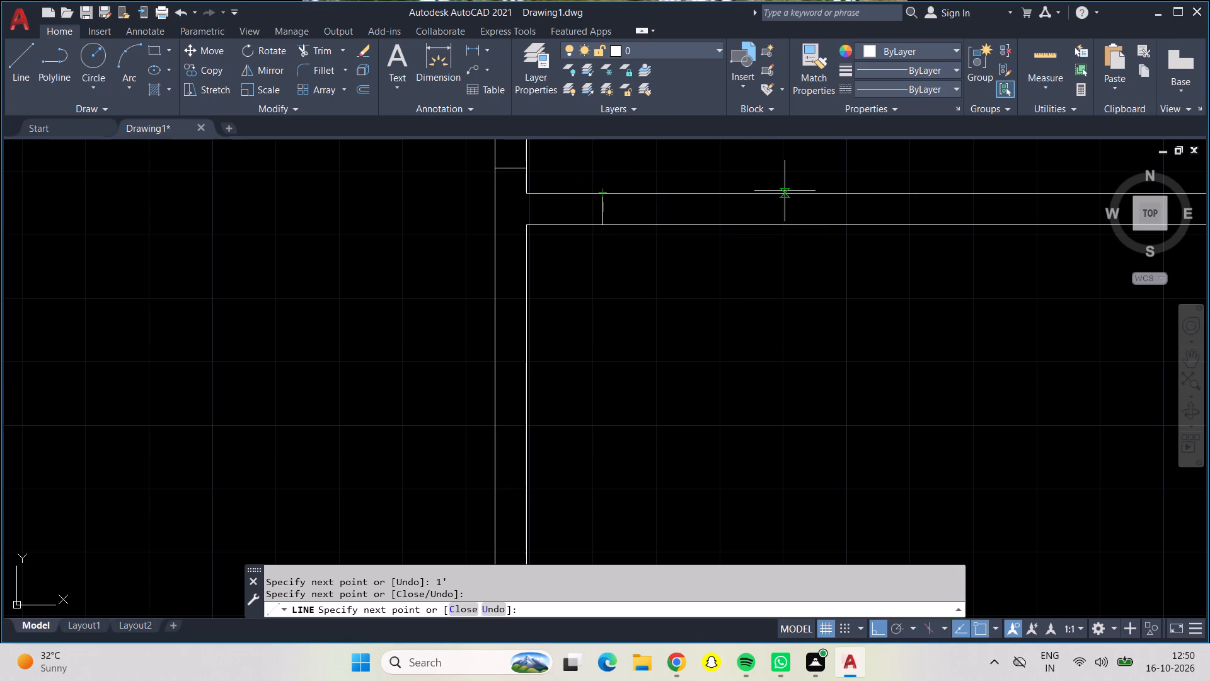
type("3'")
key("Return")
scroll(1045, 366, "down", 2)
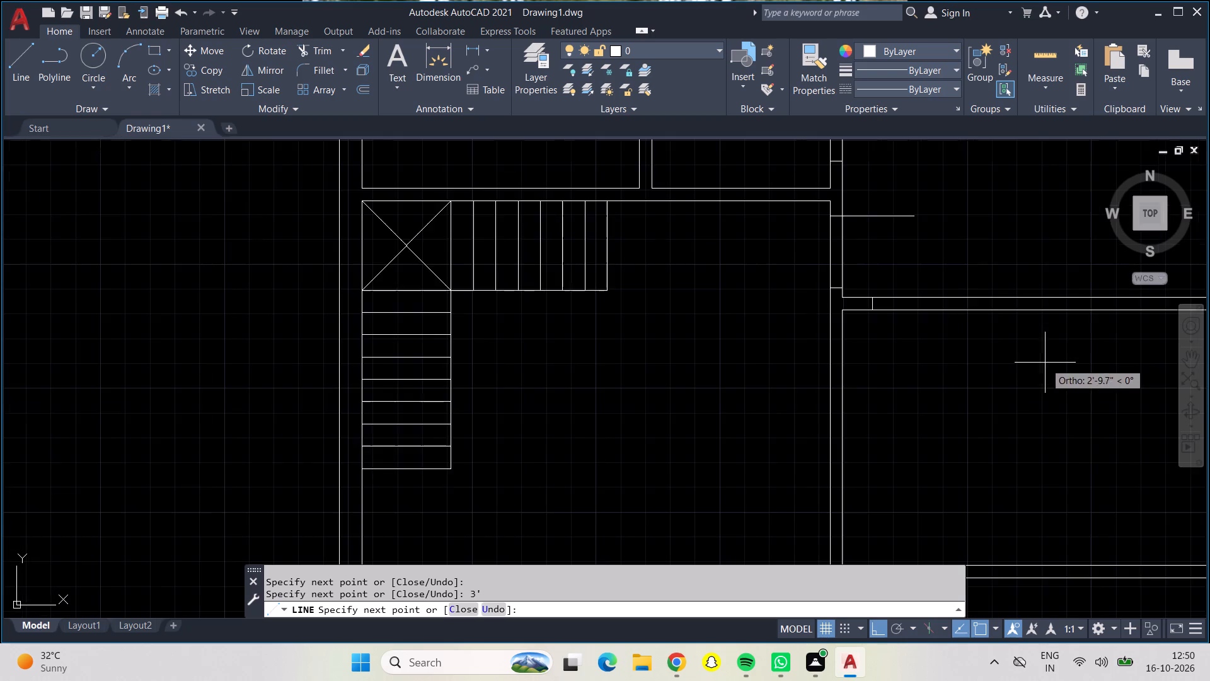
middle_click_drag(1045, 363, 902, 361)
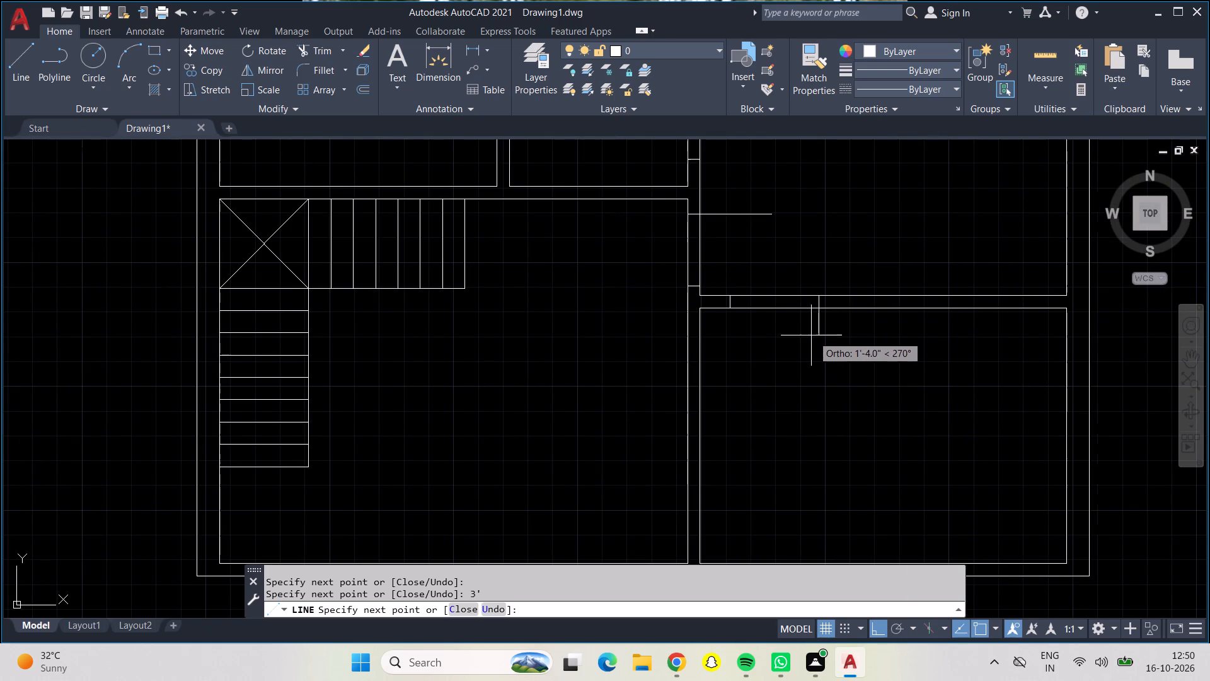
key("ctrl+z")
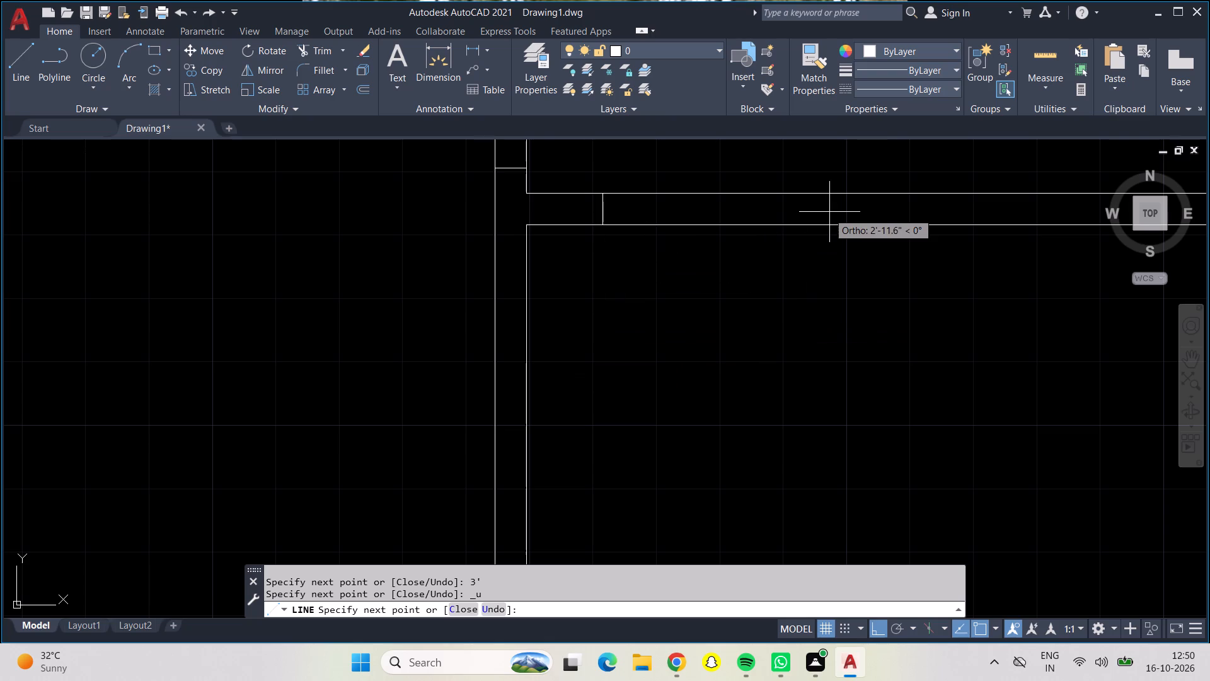
Draw the door opening's 3' width rightward from the jamb and close it with a second jamb across the partition.
type("3'")
key("Return")
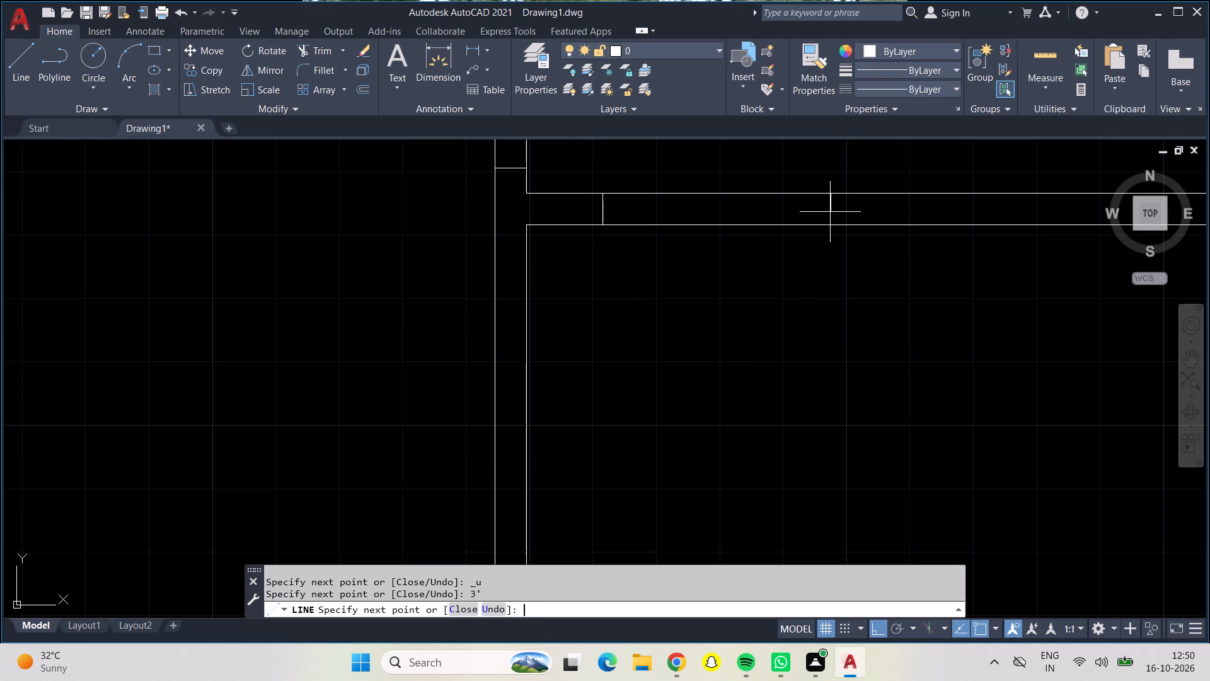
scroll(880, 259, "down", 2)
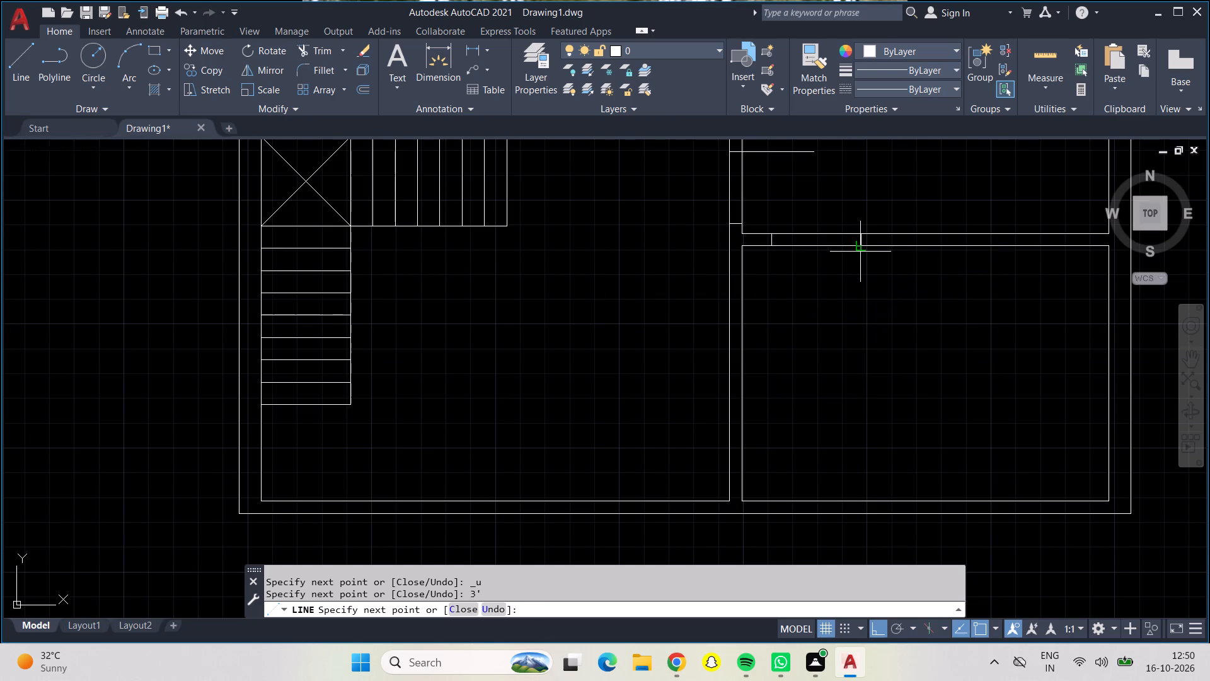
left_click(864, 248)
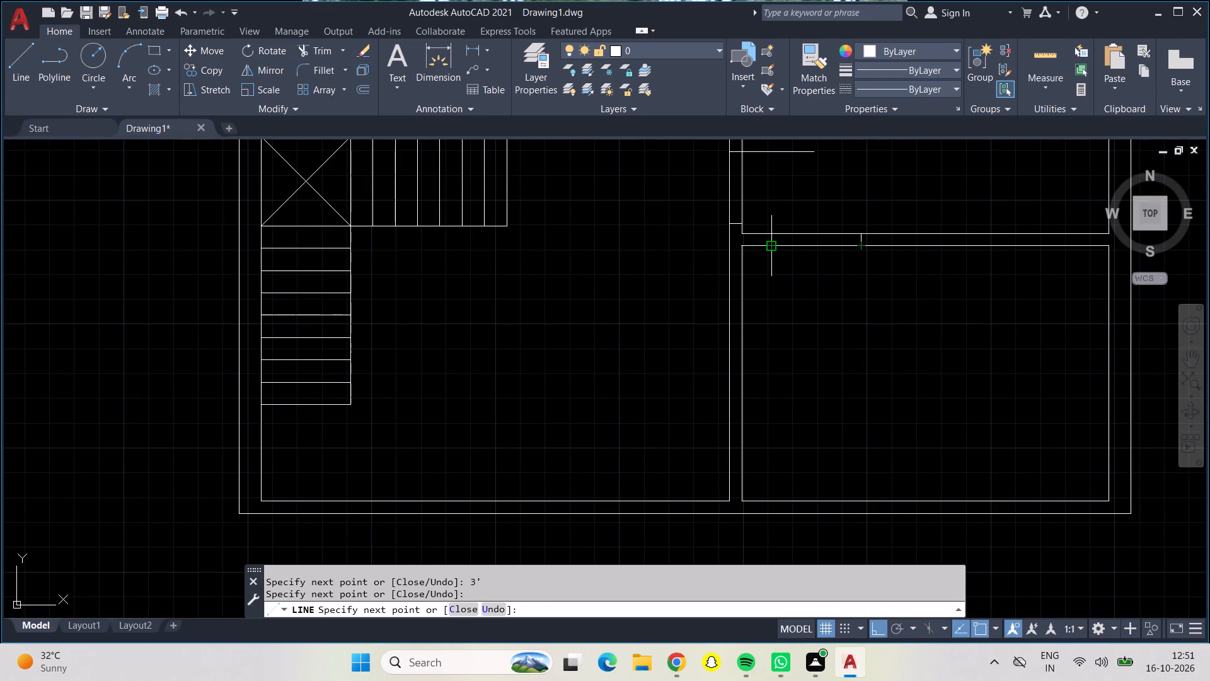
Draw a 3' door leaf from this opening's left jamb downward into the lower right room.
left_click(769, 243)
type("3'")
key("Return")
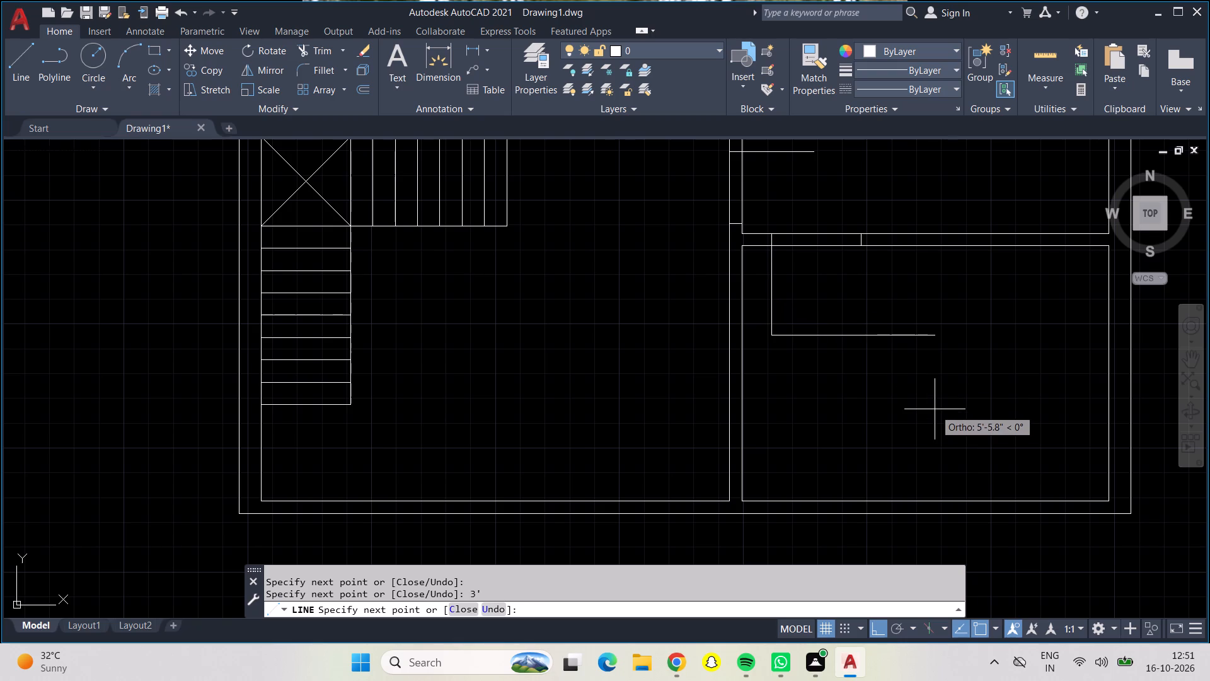
key("Return")
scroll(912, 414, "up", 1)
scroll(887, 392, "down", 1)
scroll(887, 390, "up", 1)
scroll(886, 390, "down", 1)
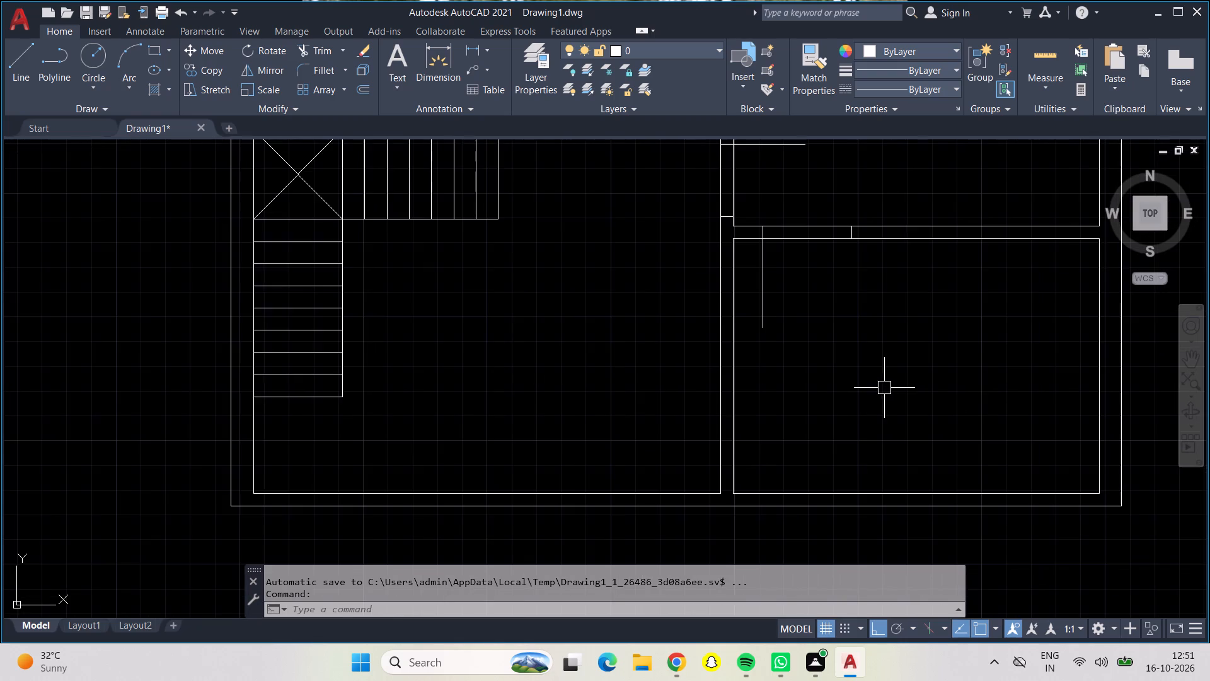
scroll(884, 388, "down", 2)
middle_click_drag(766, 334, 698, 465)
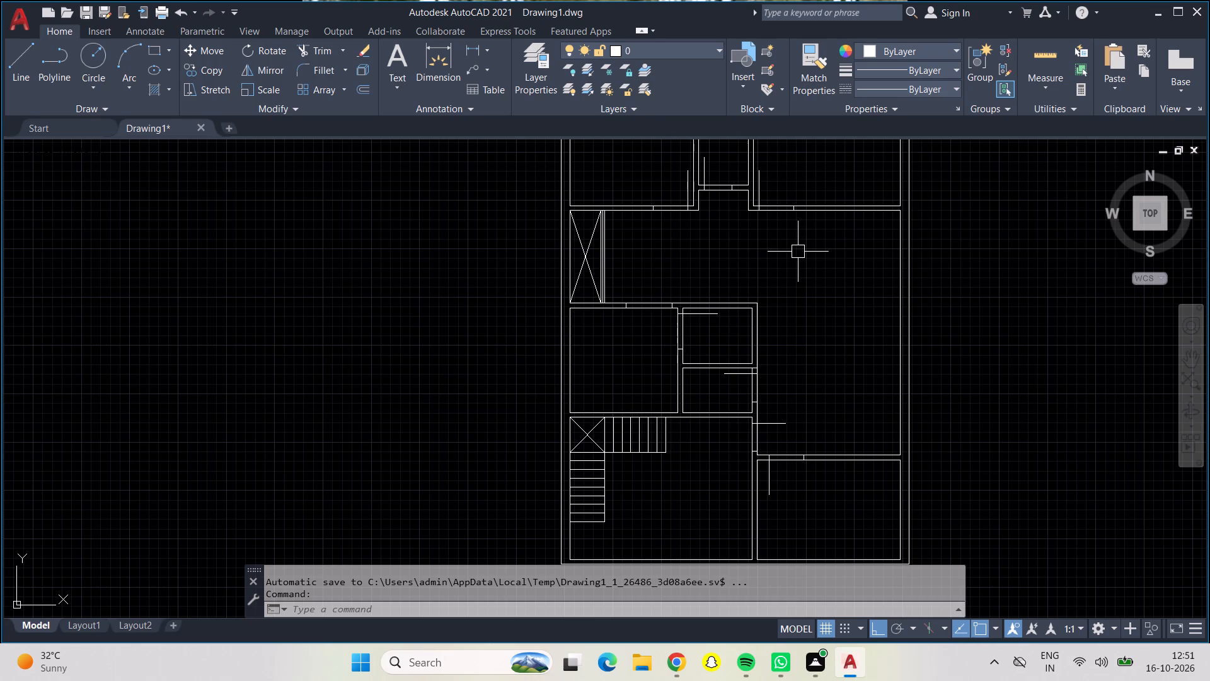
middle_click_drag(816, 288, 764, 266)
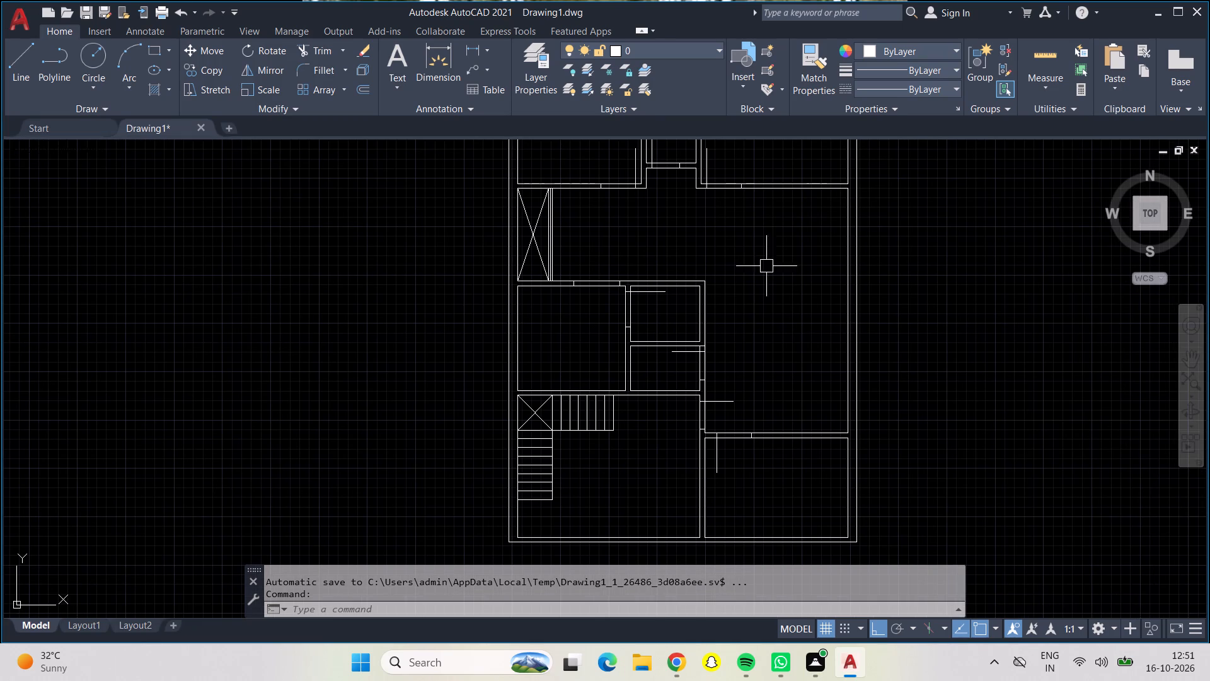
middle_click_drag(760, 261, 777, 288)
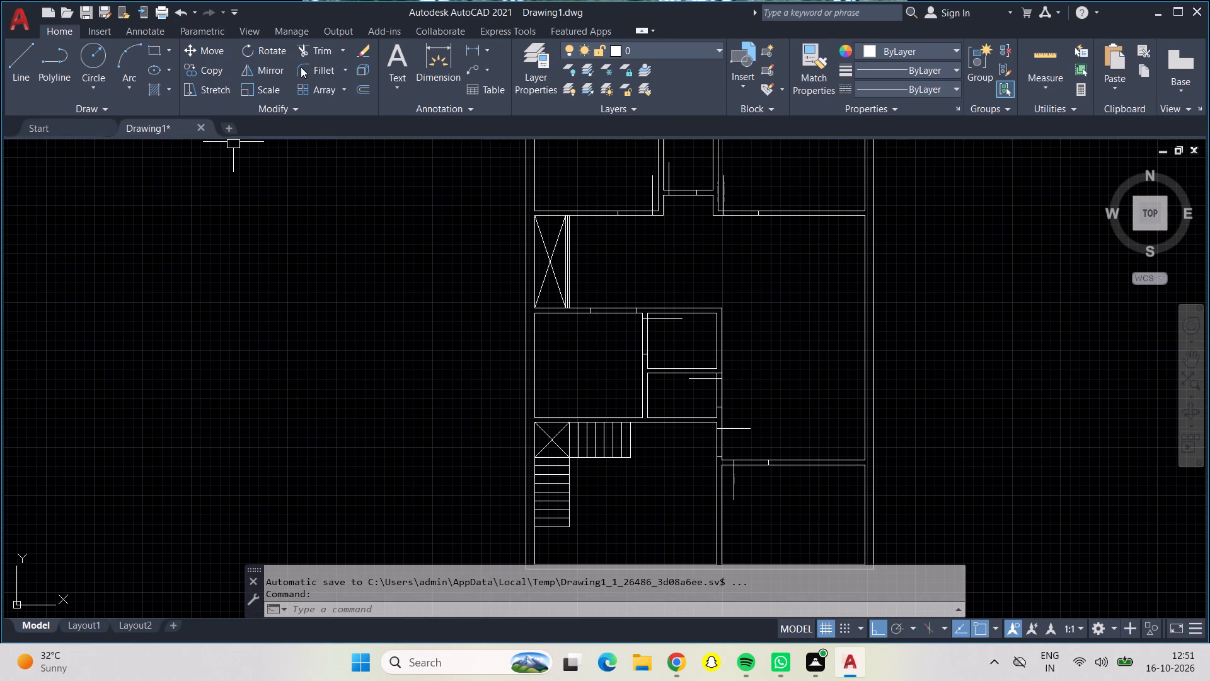
Trim the partition lines between the jambs at the upper left, middle left, two small room, staircase area and lower right room openings.
left_click(302, 47)
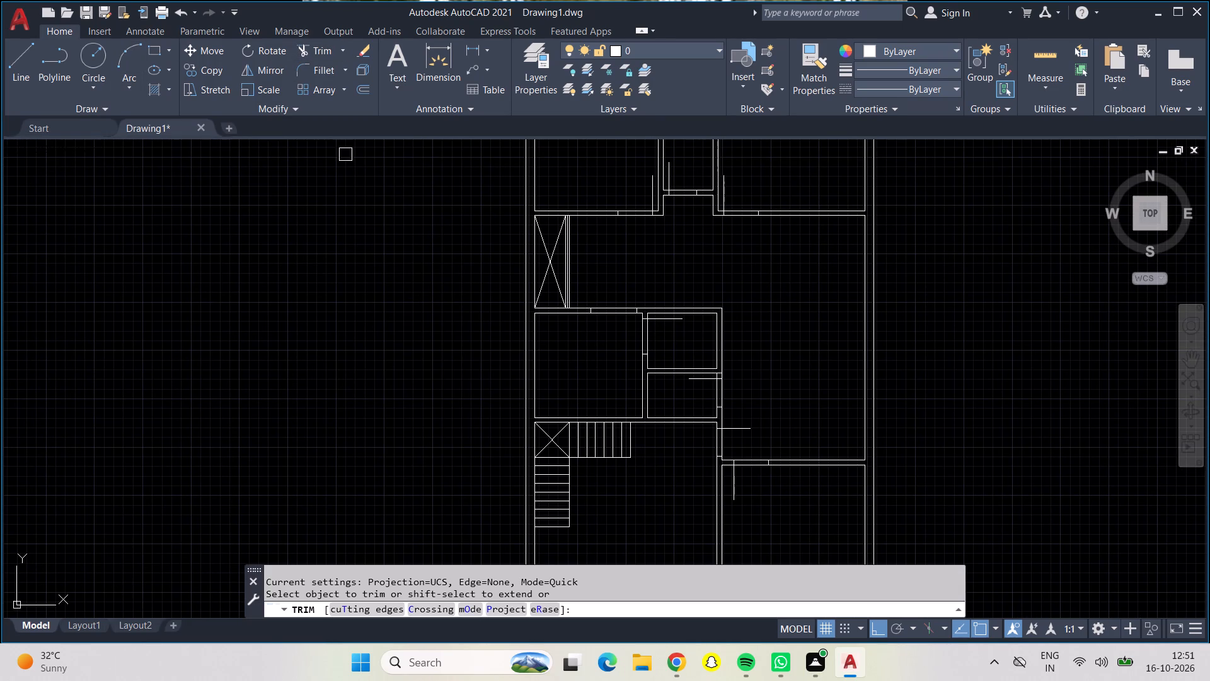
left_click_drag(632, 196, 635, 223)
left_click_drag(612, 290, 614, 340)
left_click_drag(621, 337, 654, 333)
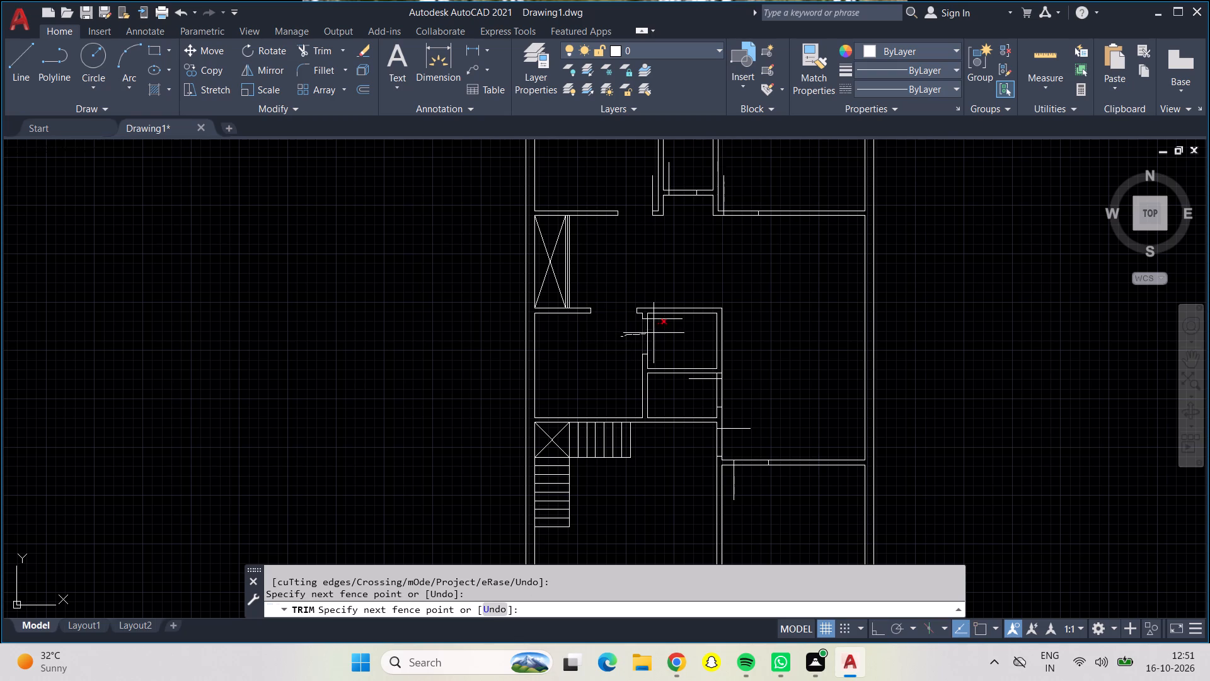
left_click_drag(654, 333, 655, 333)
left_click_drag(684, 390, 724, 390)
left_click_drag(724, 390, 724, 390)
left_click_drag(694, 436, 733, 436)
left_click_drag(728, 442, 728, 443)
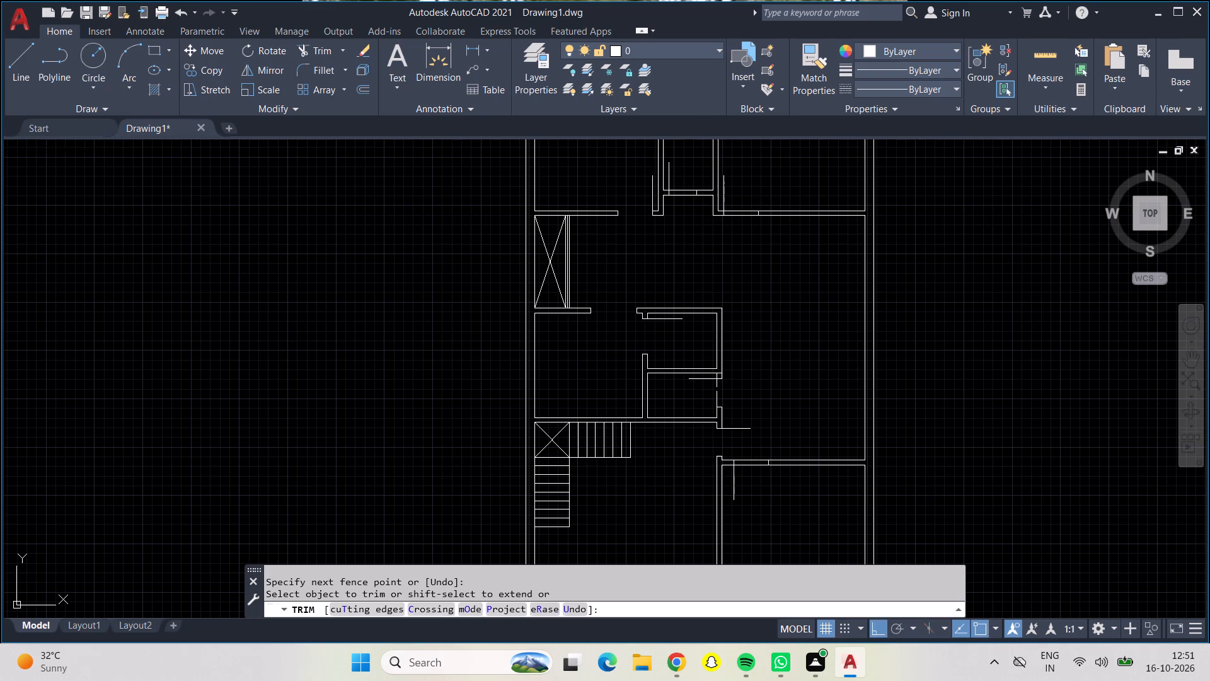
left_click_drag(728, 443, 754, 472)
Trim the partition lines between the jambs at the door openings of the upper right room and the narrow top middle room.
left_click_drag(739, 192, 744, 231)
left_click_drag(683, 216, 684, 187)
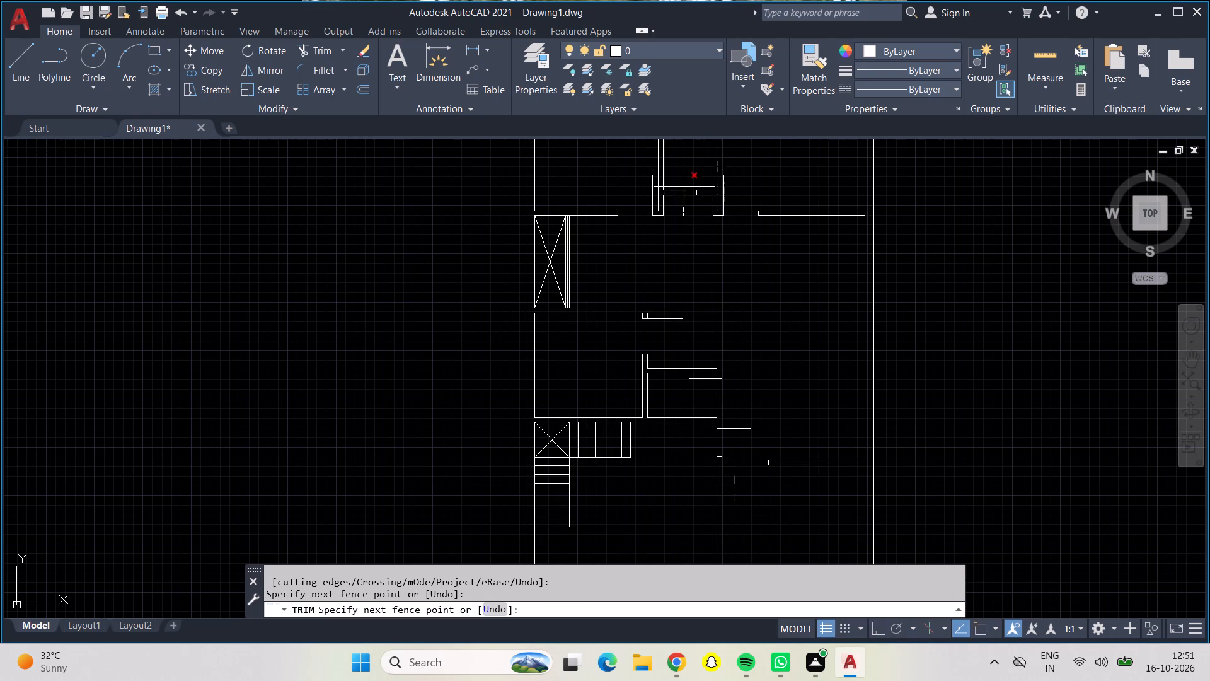
left_click_drag(684, 187, 684, 185)
scroll(688, 222, "down", 1)
middle_click_drag(691, 225, 700, 238)
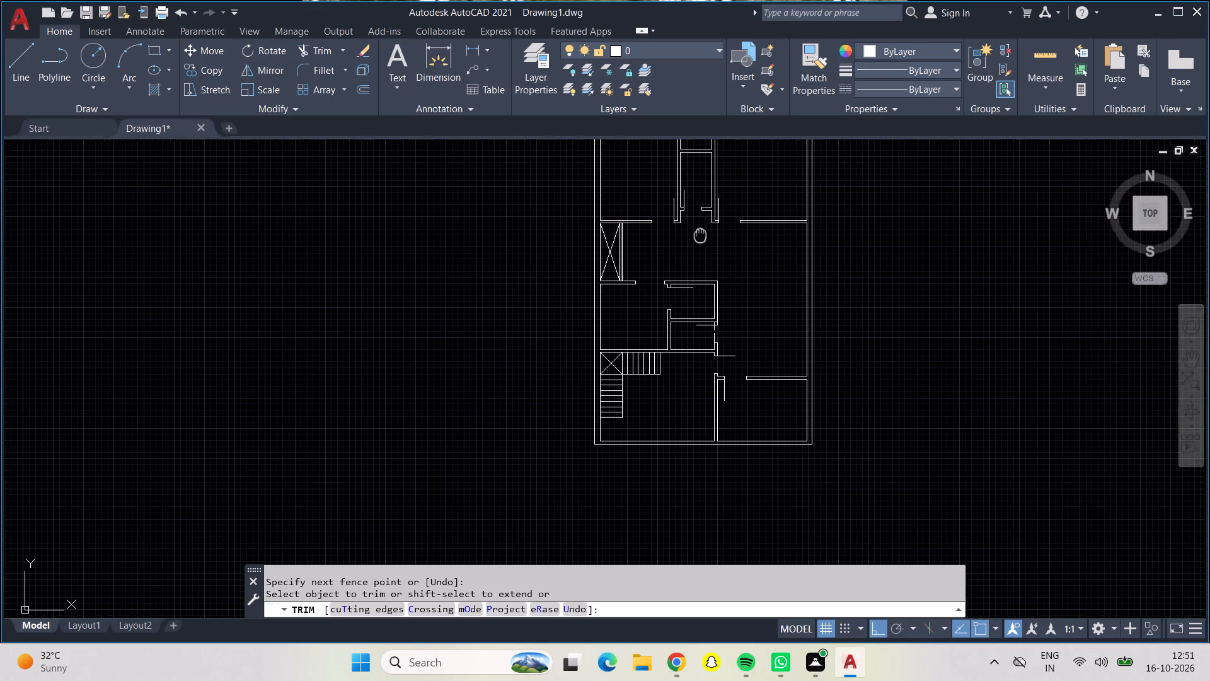
middle_click_drag(700, 238, 697, 286)
key("Return")
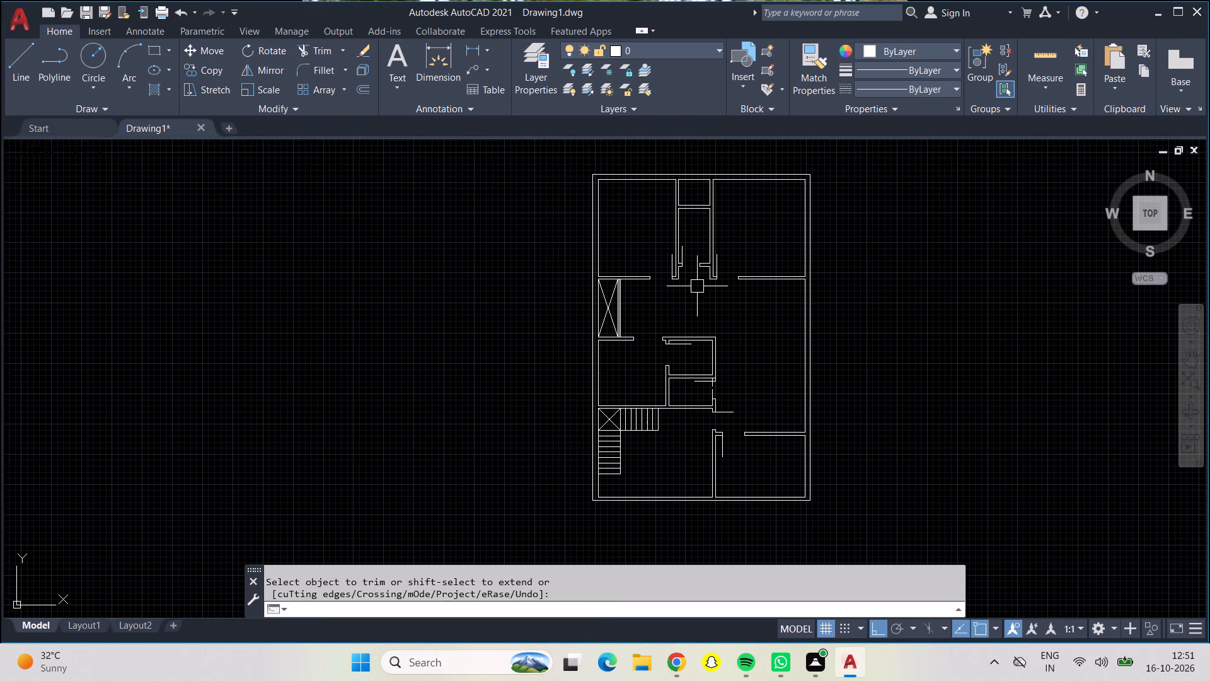
Draw a 3' radius door-swing circle for the upper left room, centred on the leaf's hinge end and reaching the opposite jamb.
left_click(92, 56)
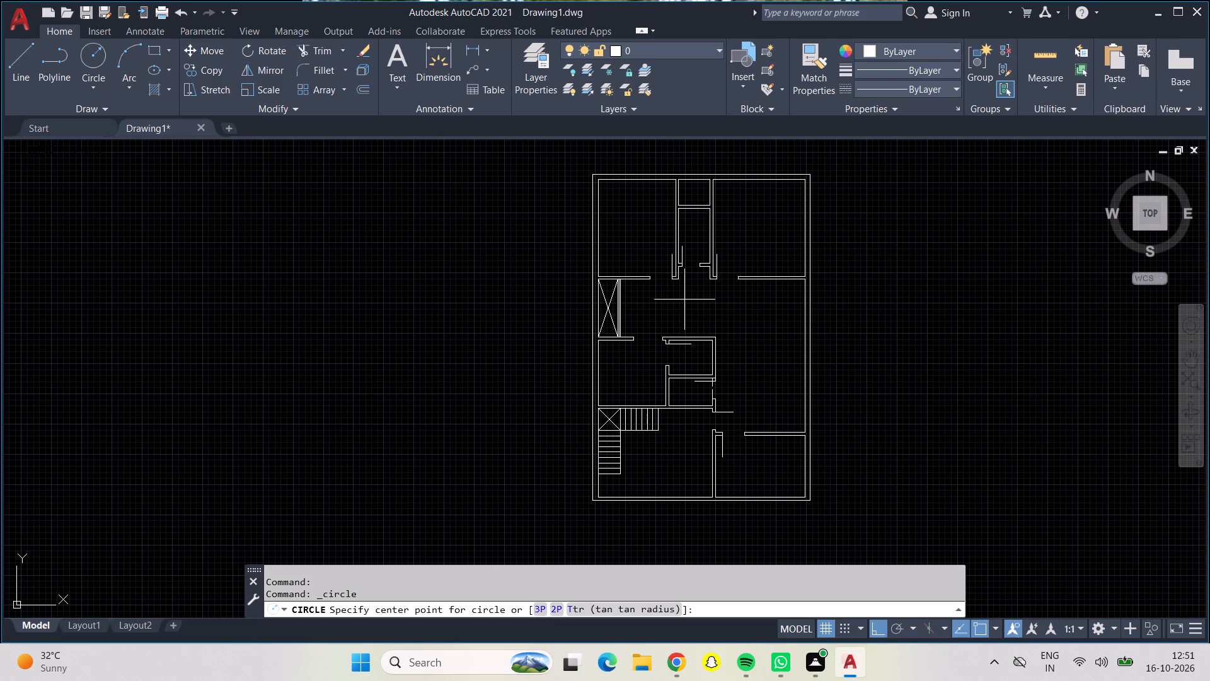
scroll(684, 284, "down", 1)
scroll(684, 284, "up", 3)
scroll(684, 284, "down", 1)
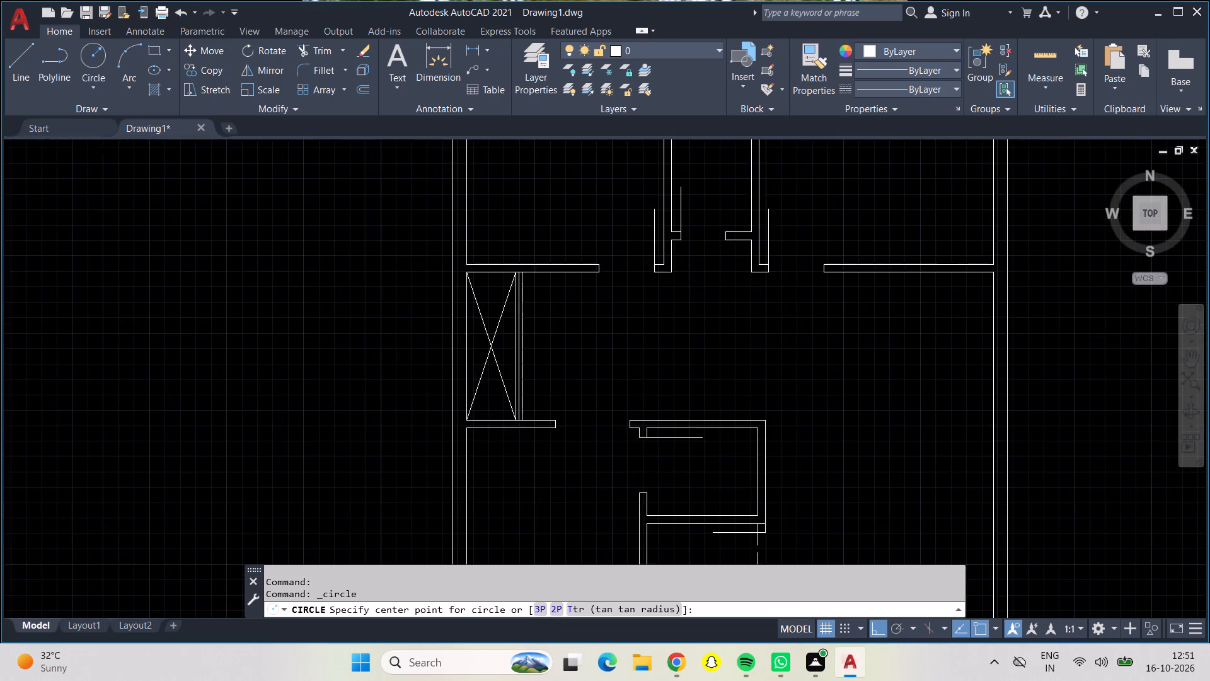
scroll(663, 271, "up", 1)
scroll(662, 271, "down", 1)
scroll(662, 271, "up", 2)
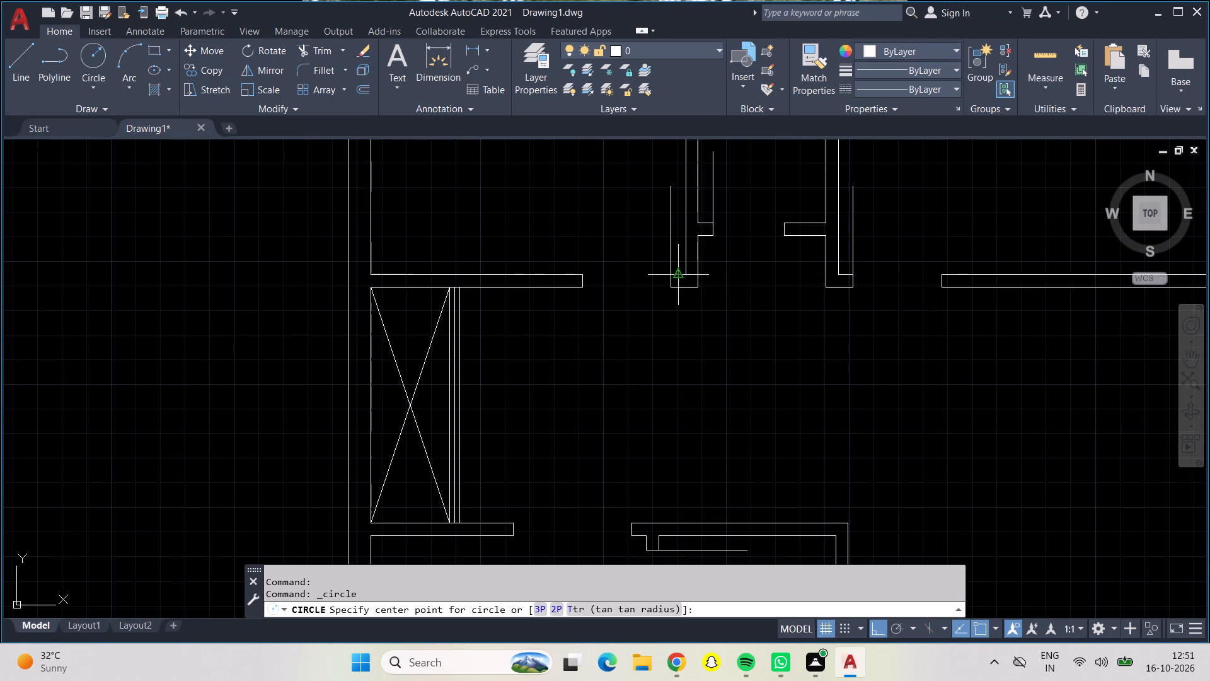
left_click(673, 274)
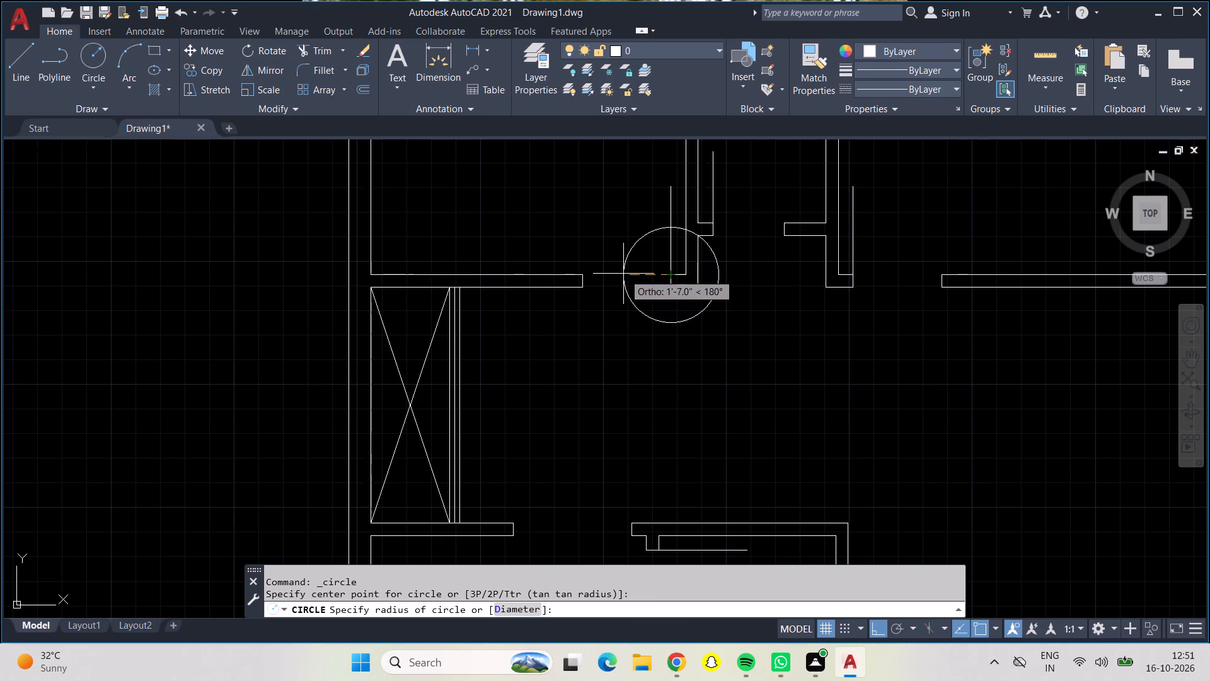
left_click(584, 275)
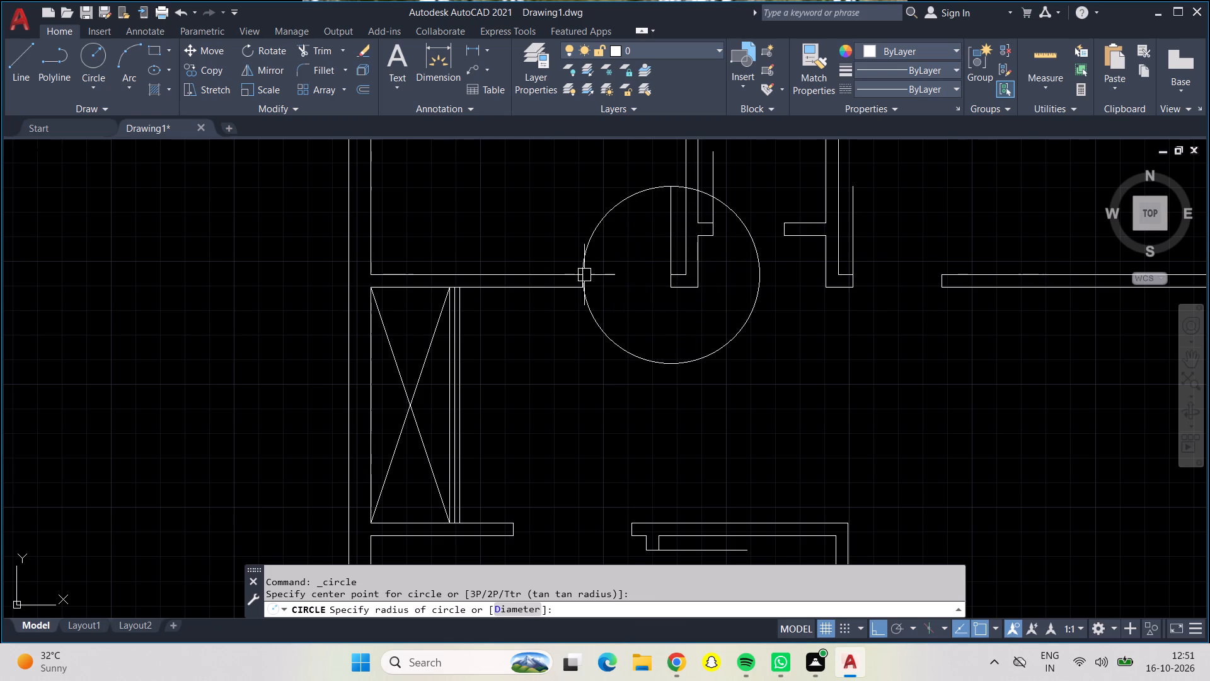
Draw a 2'5" radius door-swing circle for the narrow top middle room, from the leaf's hinge end to the opposite jamb.
left_click(98, 60)
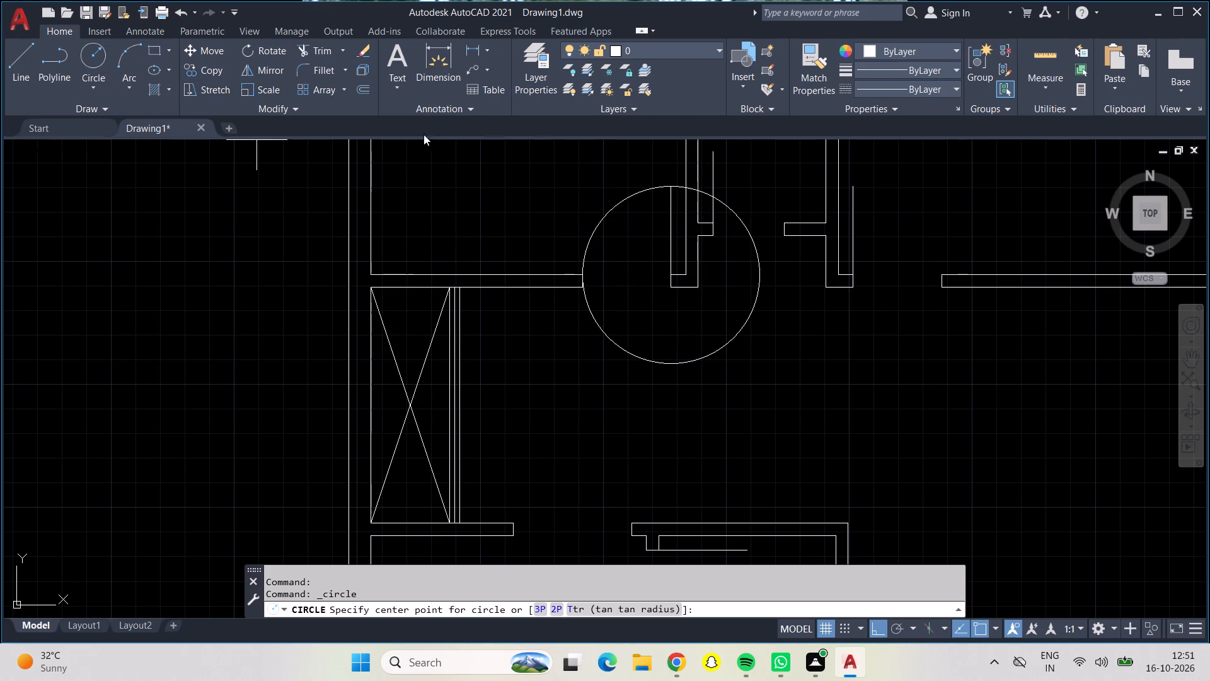
left_click(708, 223)
left_click(780, 219)
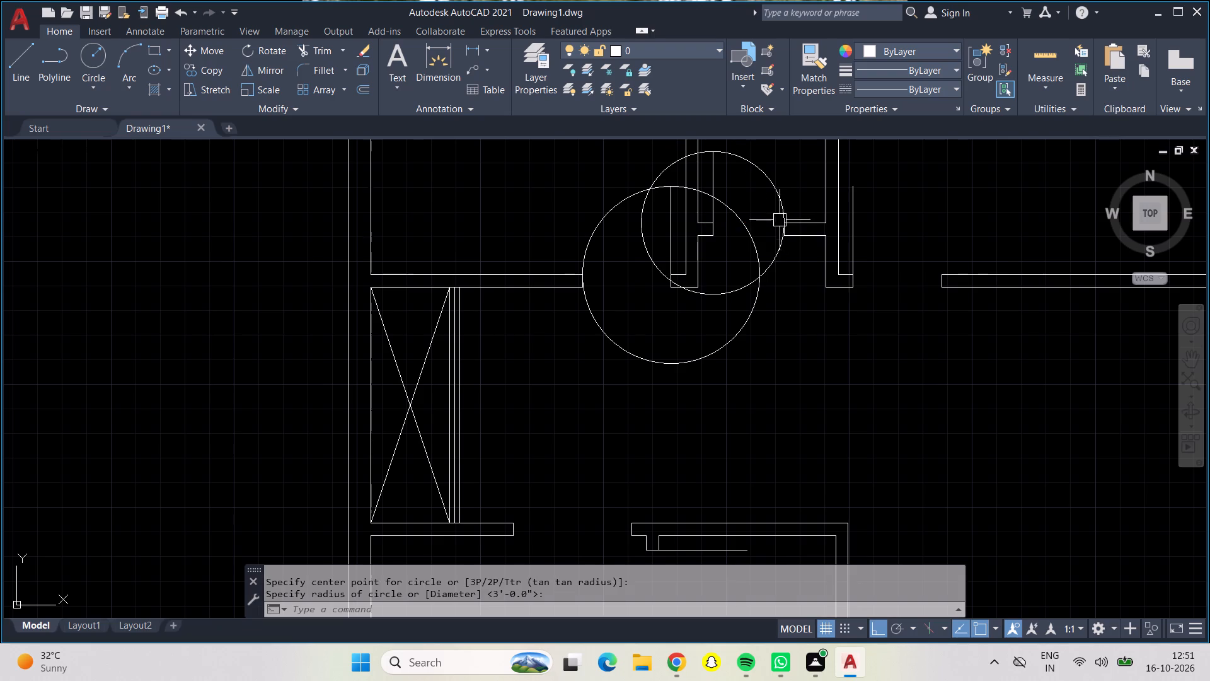
Draw a 3' radius door-swing circle for the upper right room, from the leaf's hinge end to the opposite jamb.
left_click(98, 62)
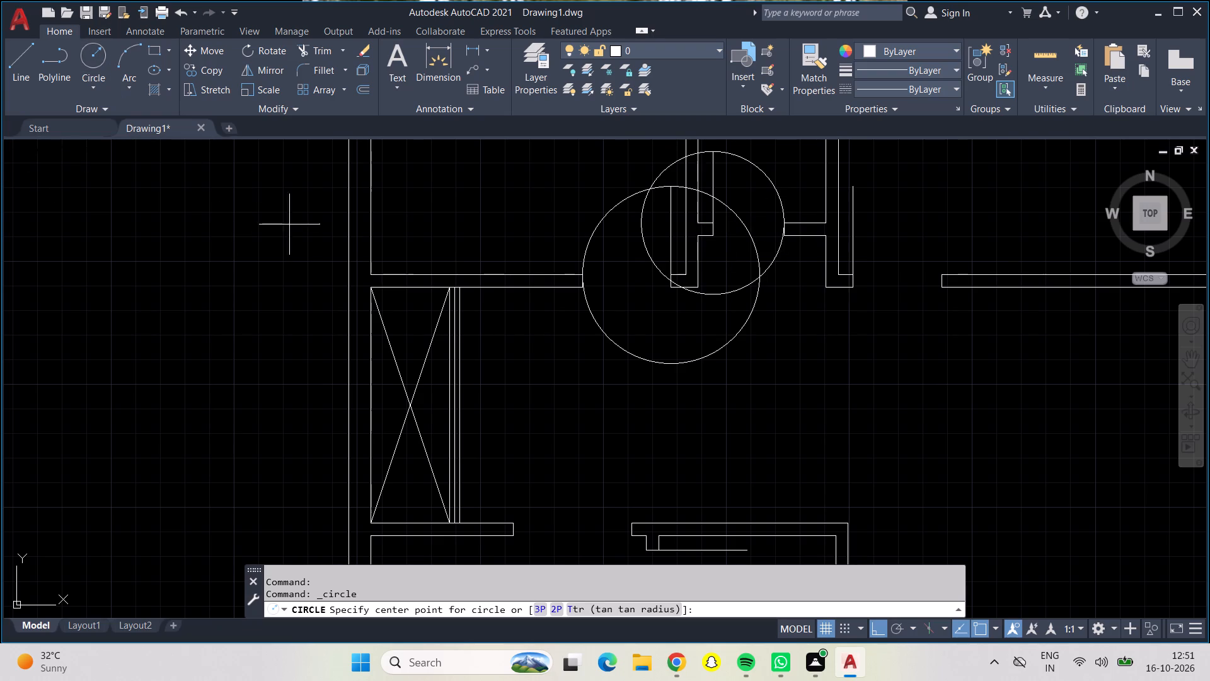
left_click(853, 273)
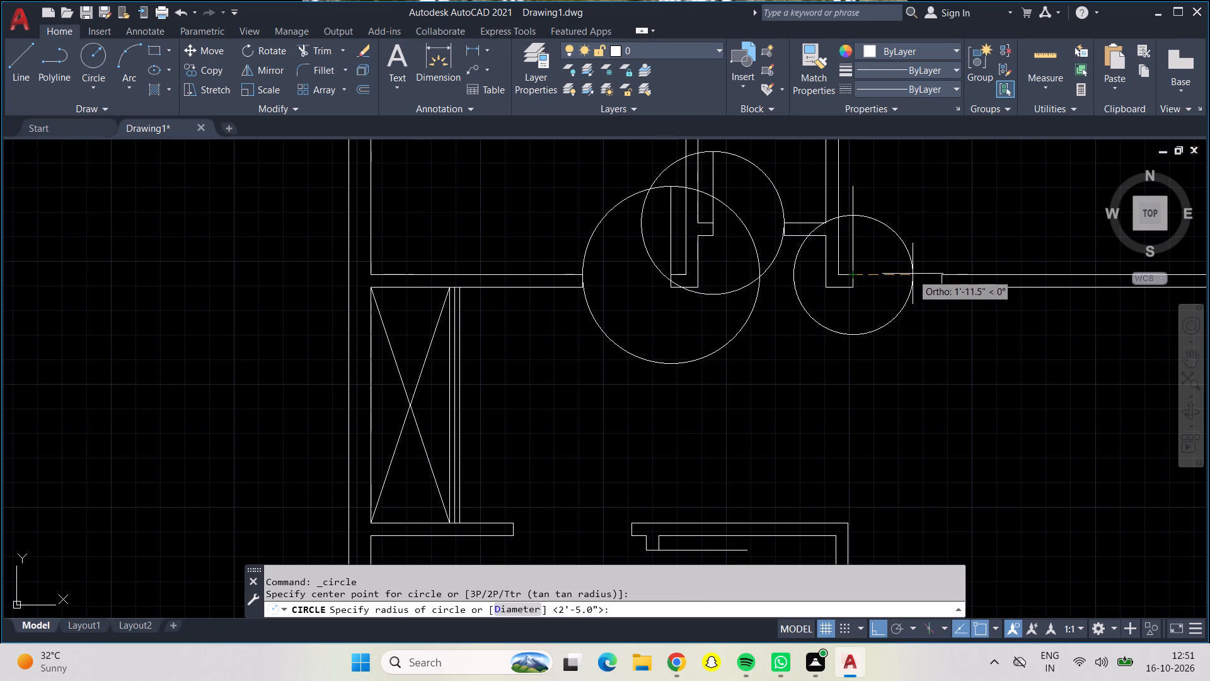
left_click(938, 274)
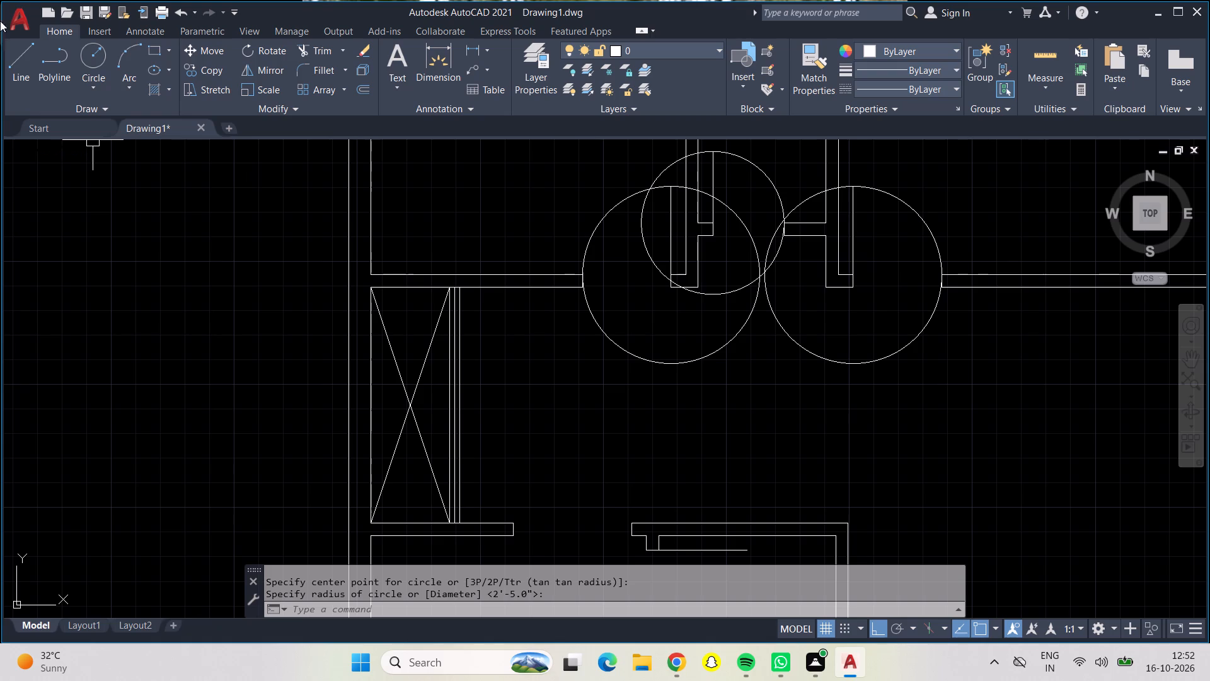
Draw a 3' radius door-swing circle for the upper small room, from the leaf's hinge end down to the lower jamb.
left_click(104, 55)
middle_click_drag(548, 434, 521, 208)
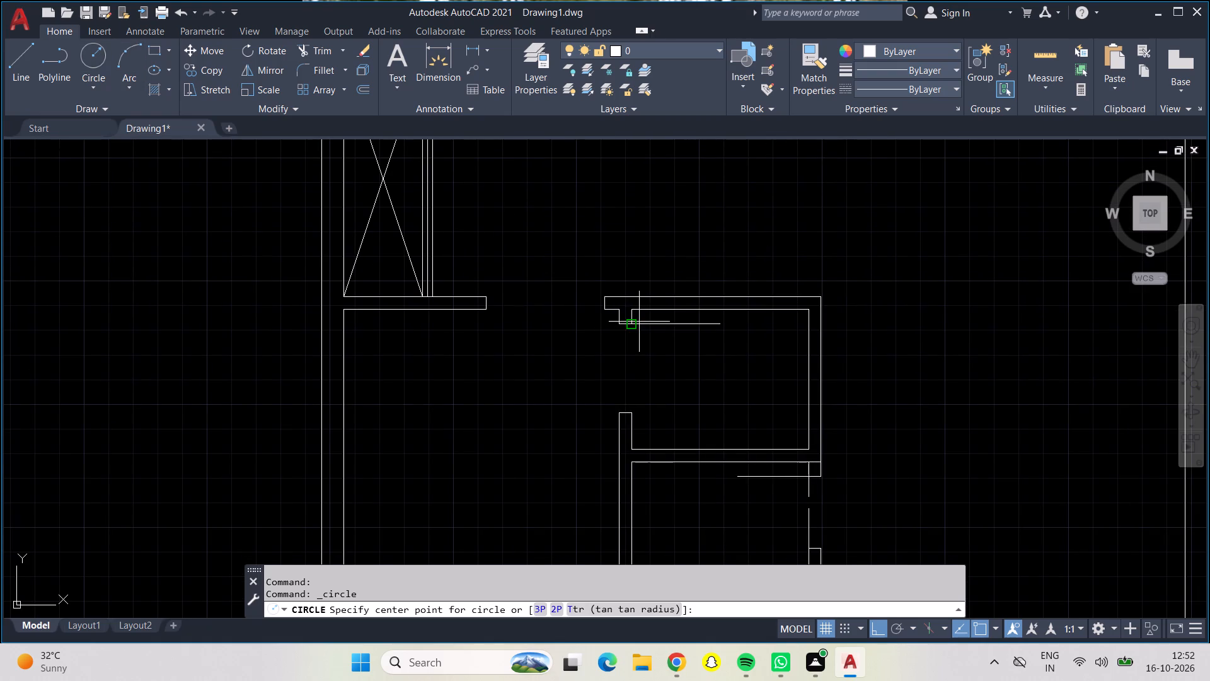
left_click(631, 323)
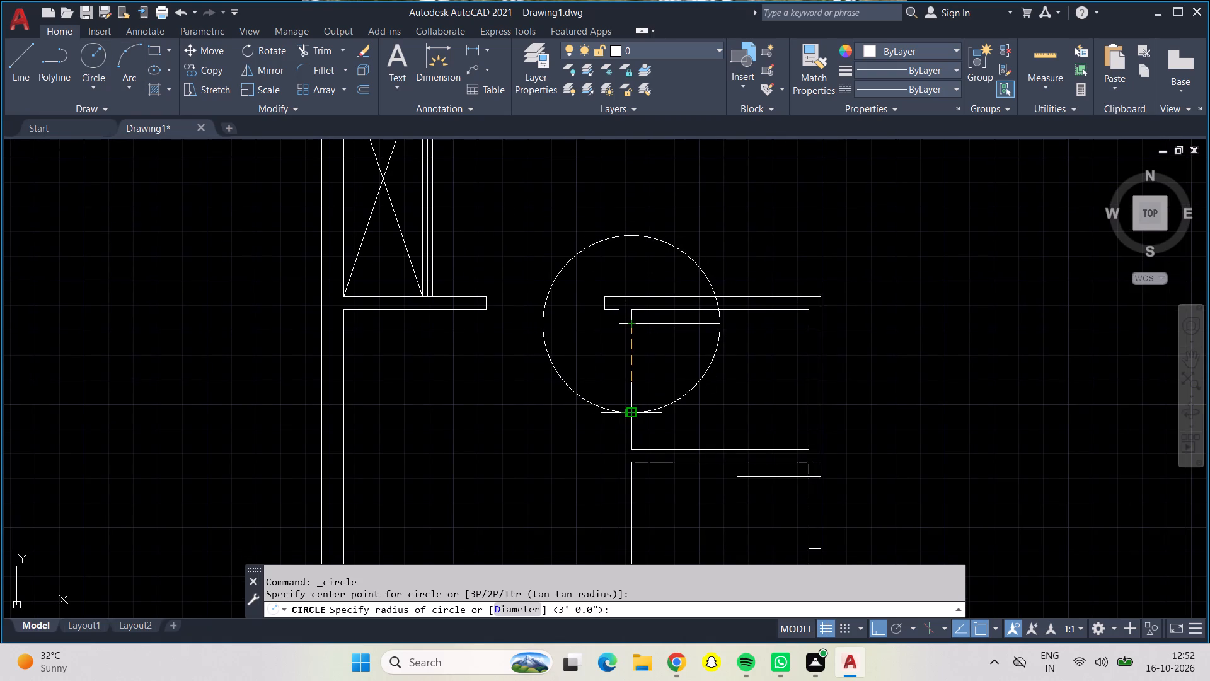
left_click(635, 416)
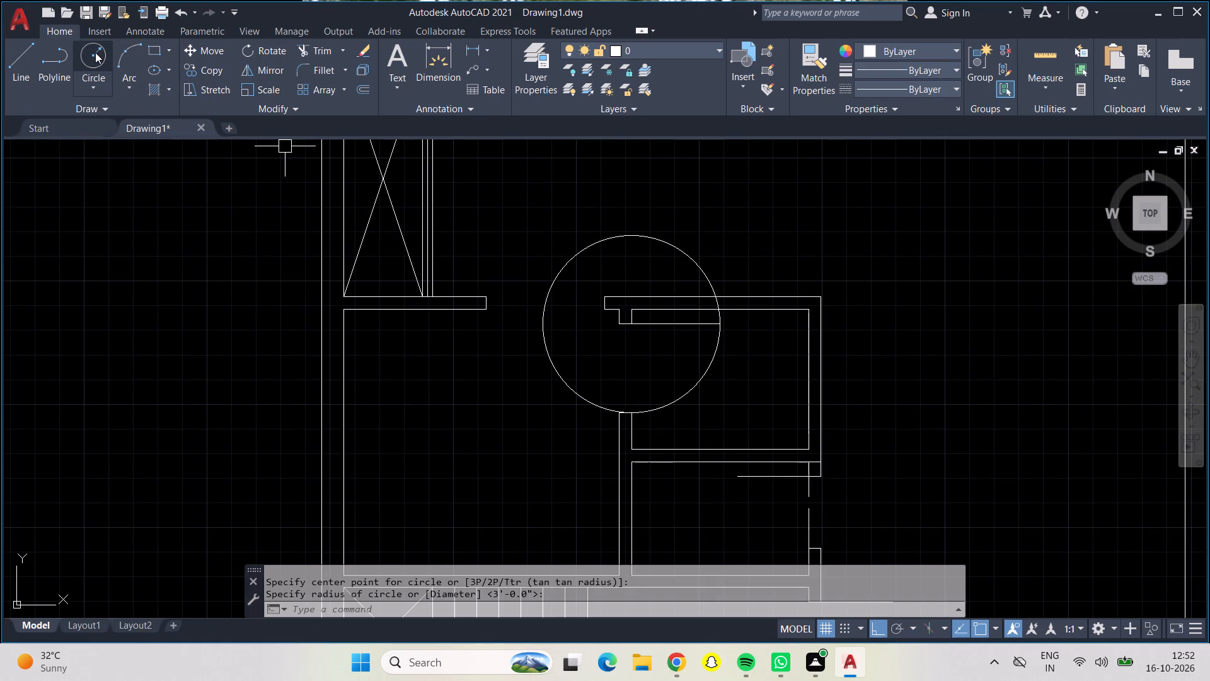
Draw a 2'5" radius door-swing circle for the lower small room, from the leaf's hinge end down to the lower jamb.
left_click(95, 52)
middle_click_drag(677, 489, 581, 358)
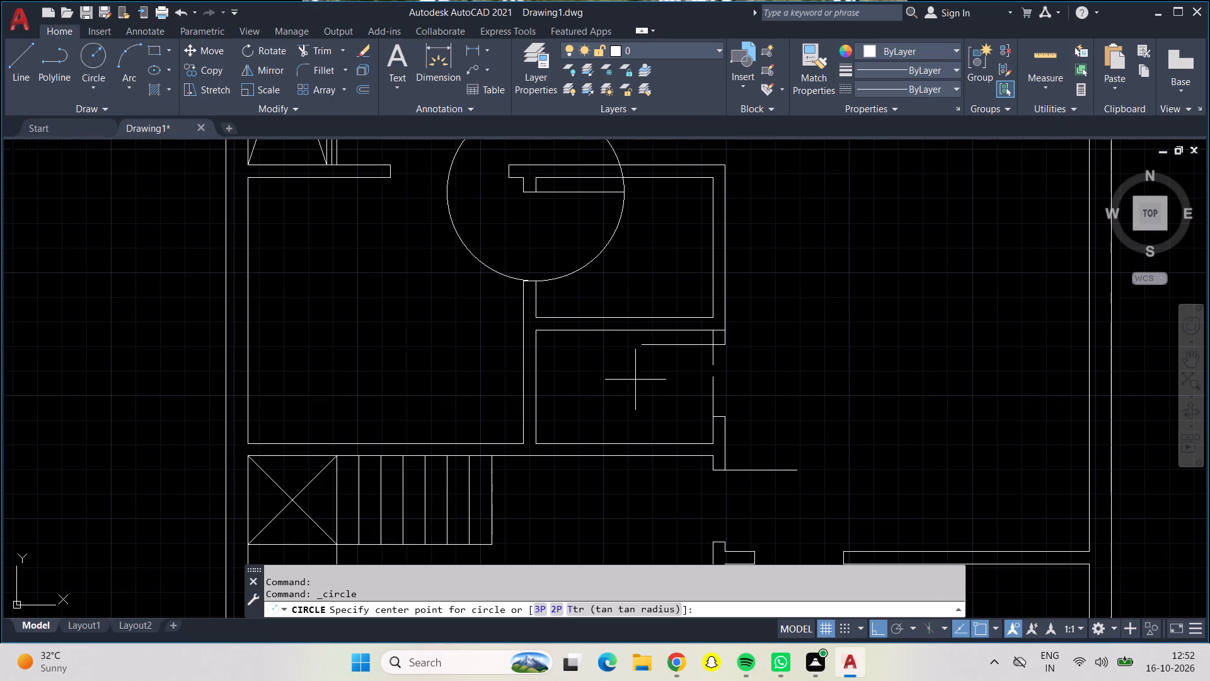
left_click(713, 343)
left_click(713, 421)
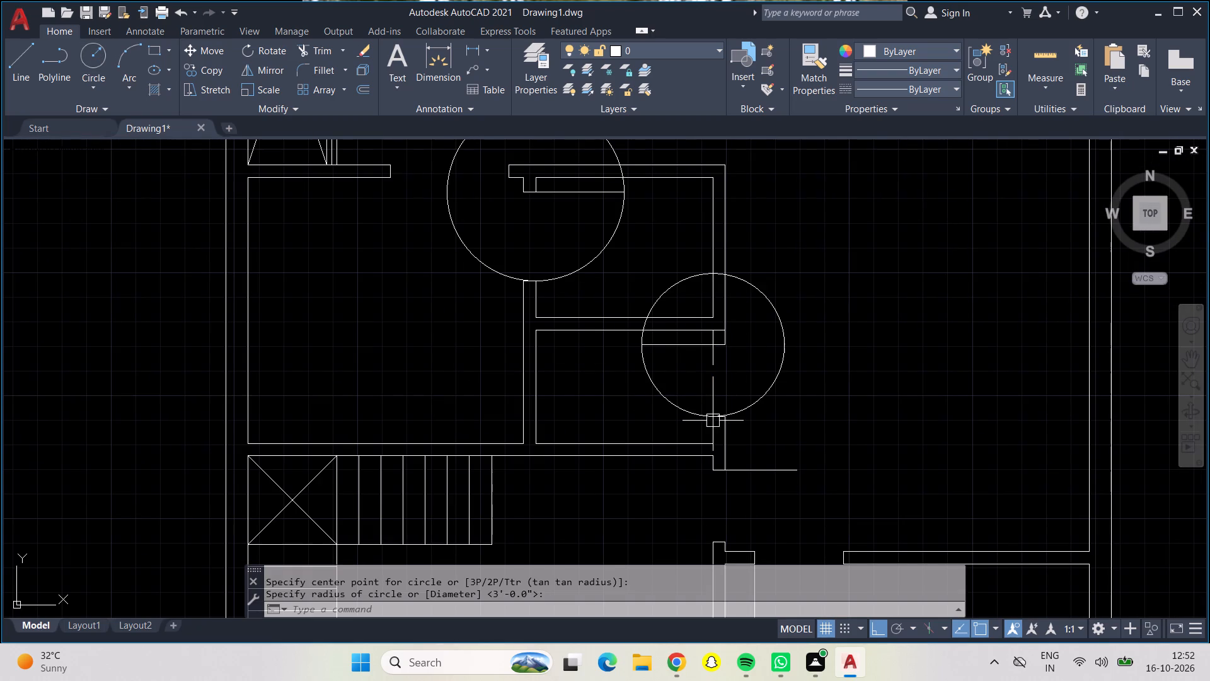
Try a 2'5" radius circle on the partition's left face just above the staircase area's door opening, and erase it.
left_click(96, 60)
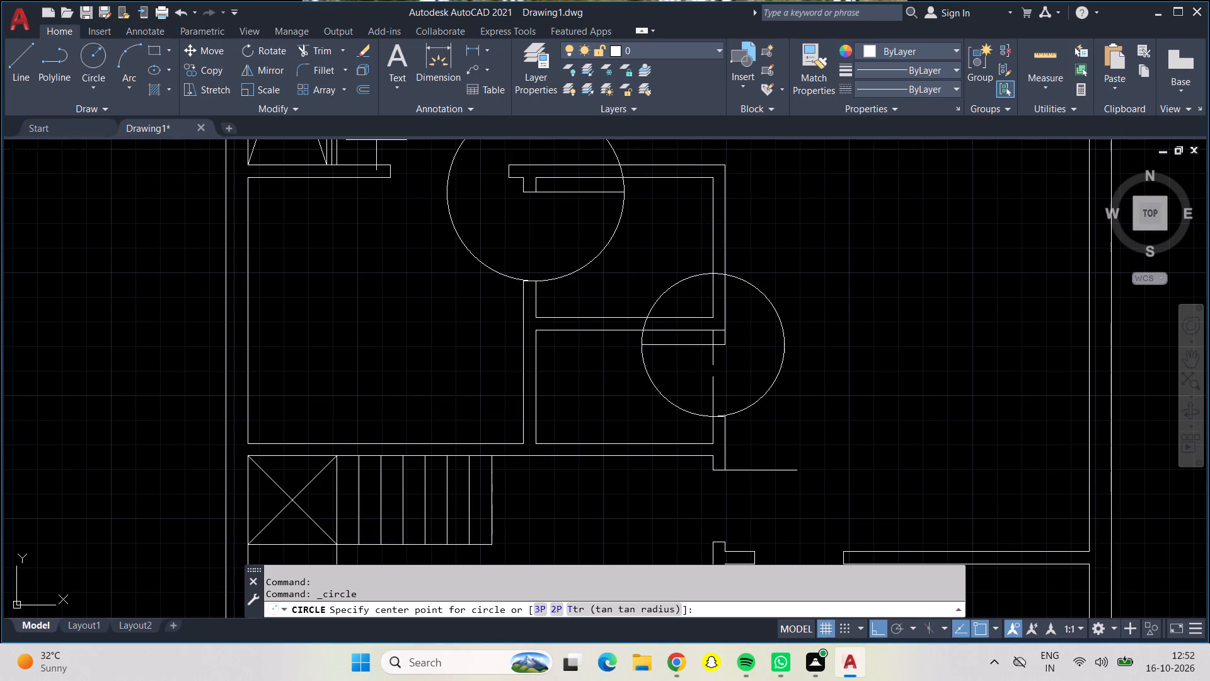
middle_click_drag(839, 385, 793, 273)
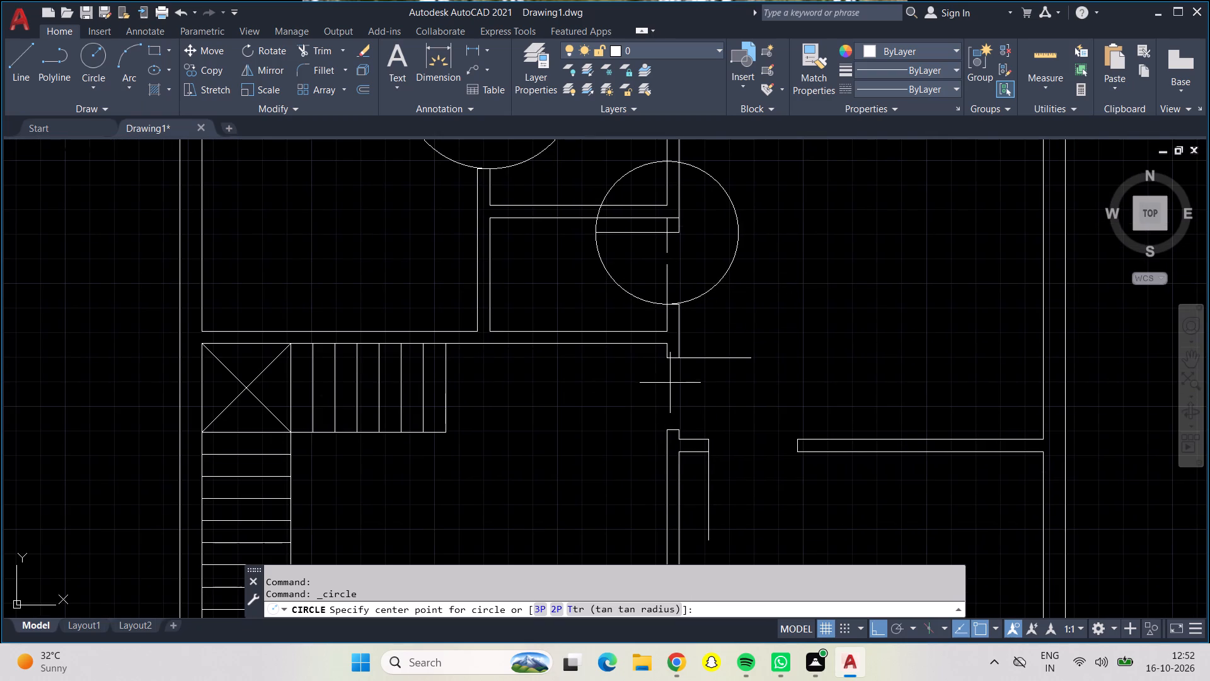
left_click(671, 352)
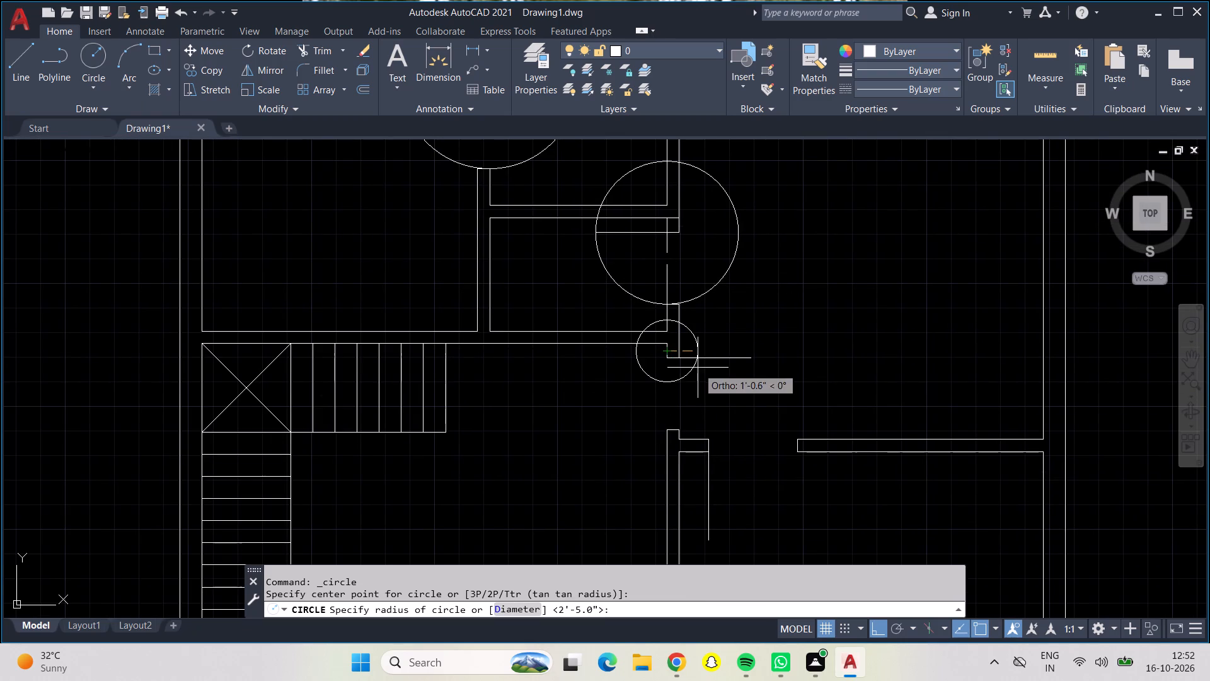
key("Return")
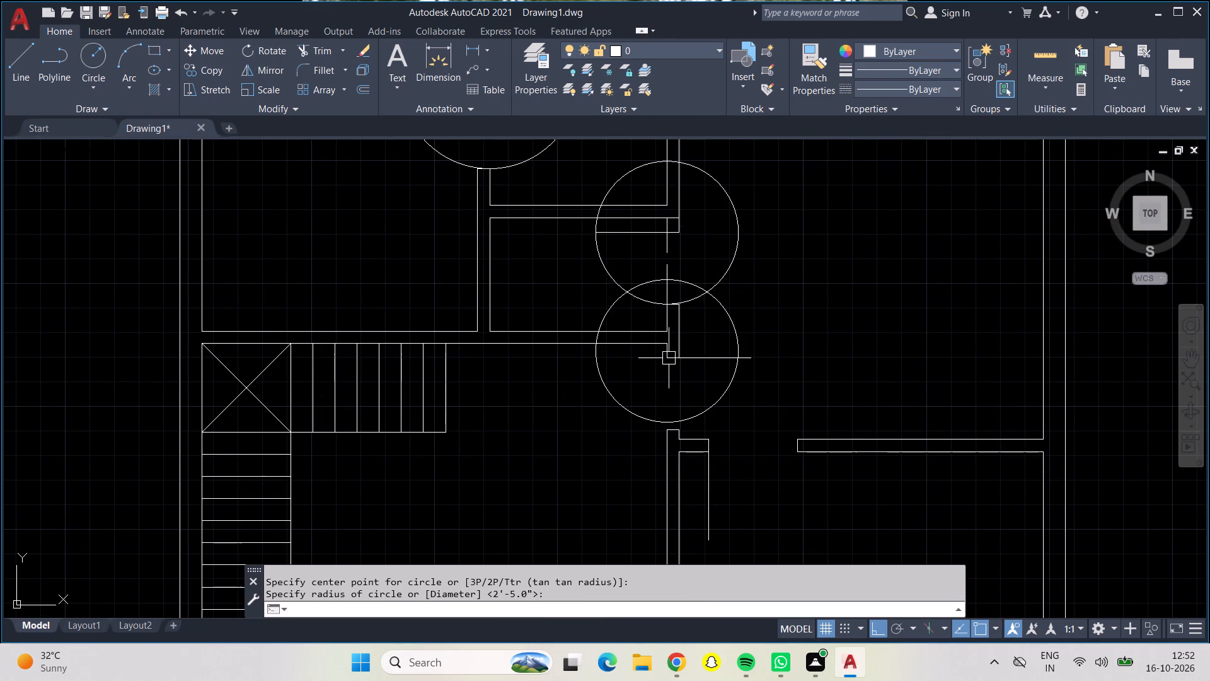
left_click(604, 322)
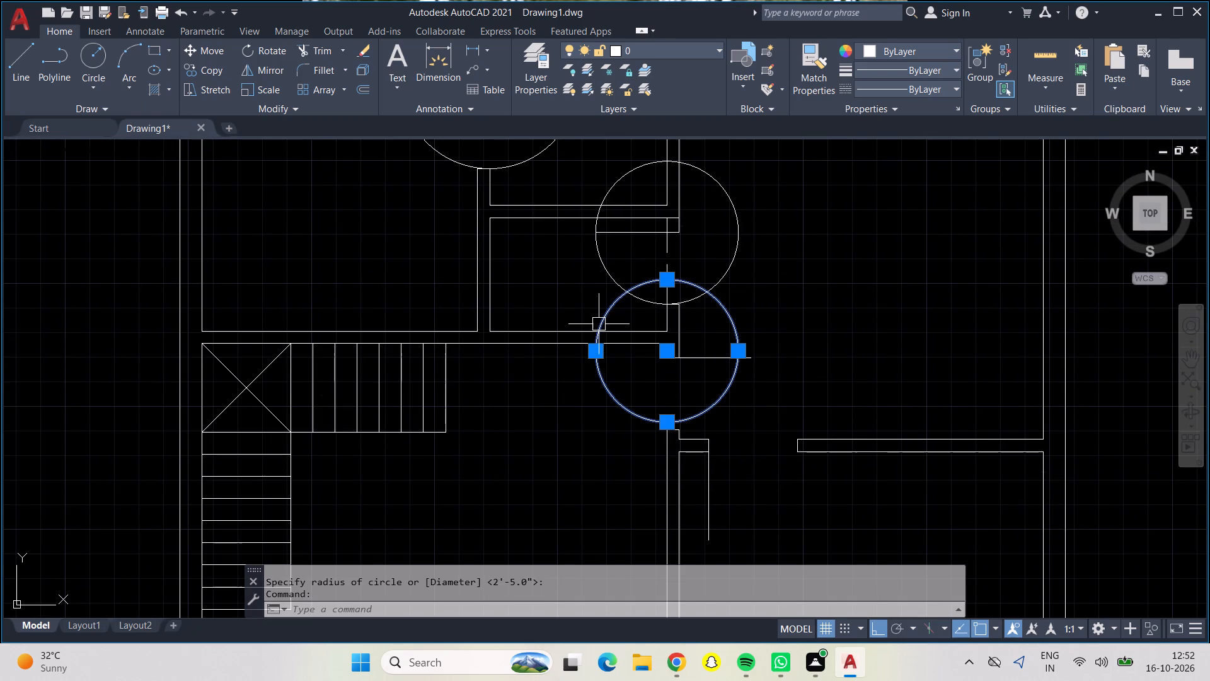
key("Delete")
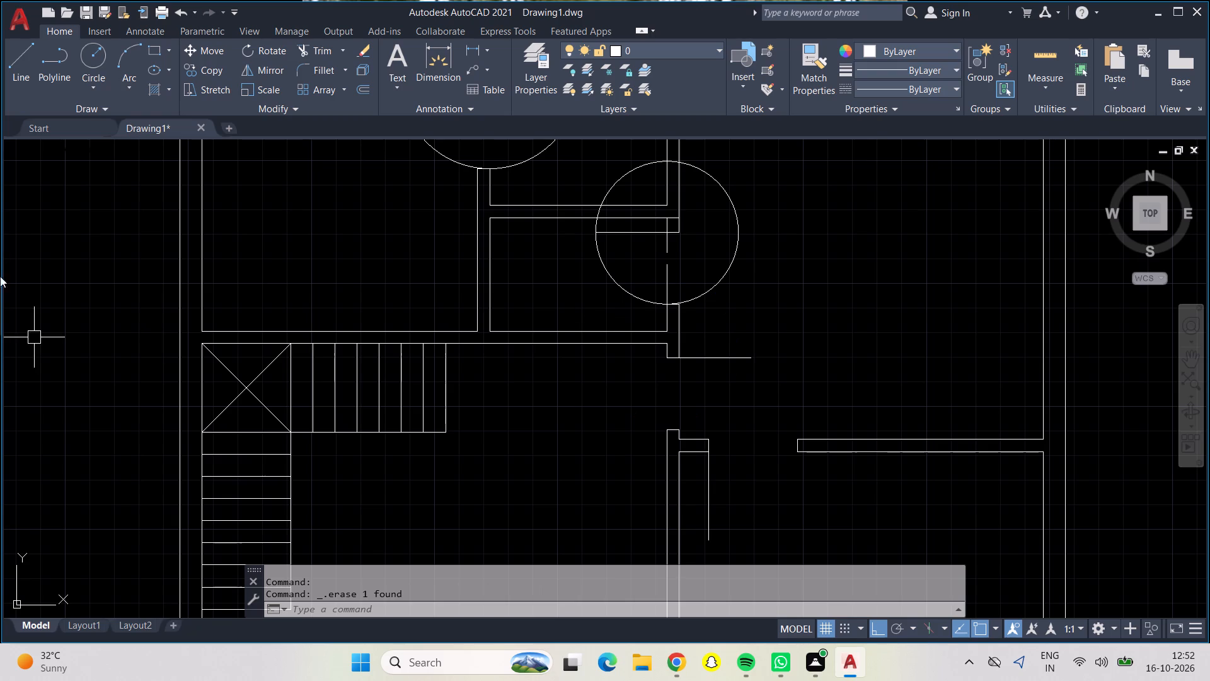
Draw a 2'5" radius door-swing circle for the staircase area's opening, from the leaf's hinge end down to the lower jamb.
left_click(84, 50)
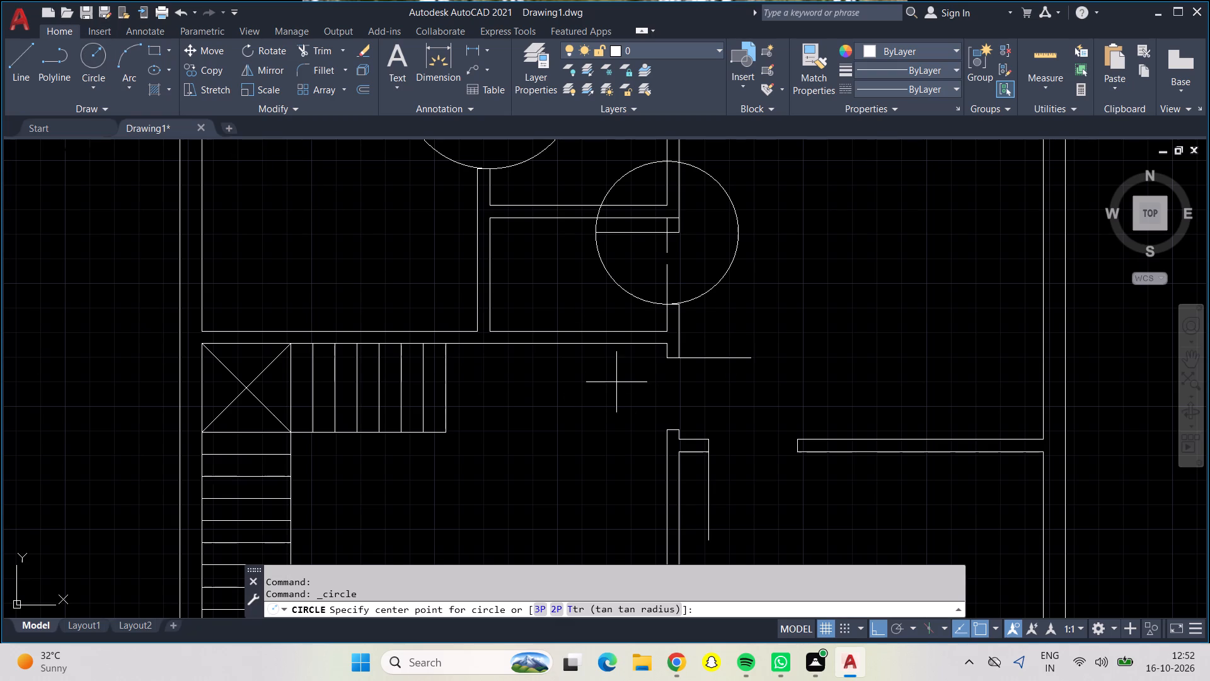
left_click(681, 359)
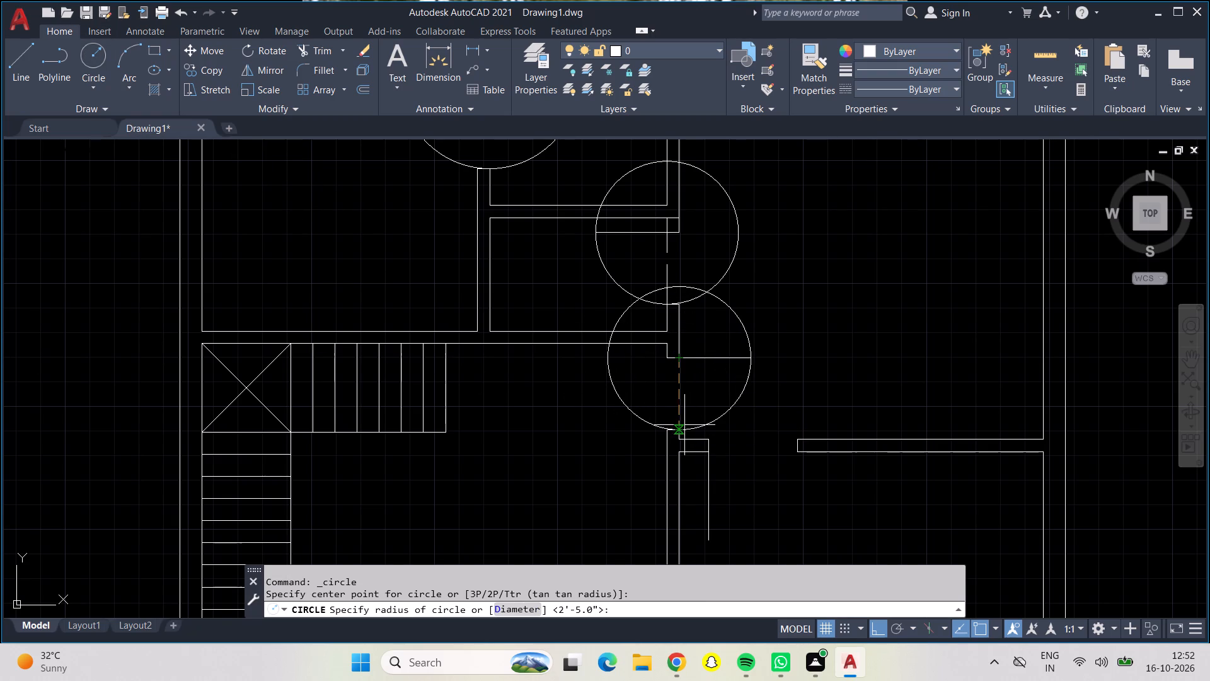
left_click(679, 430)
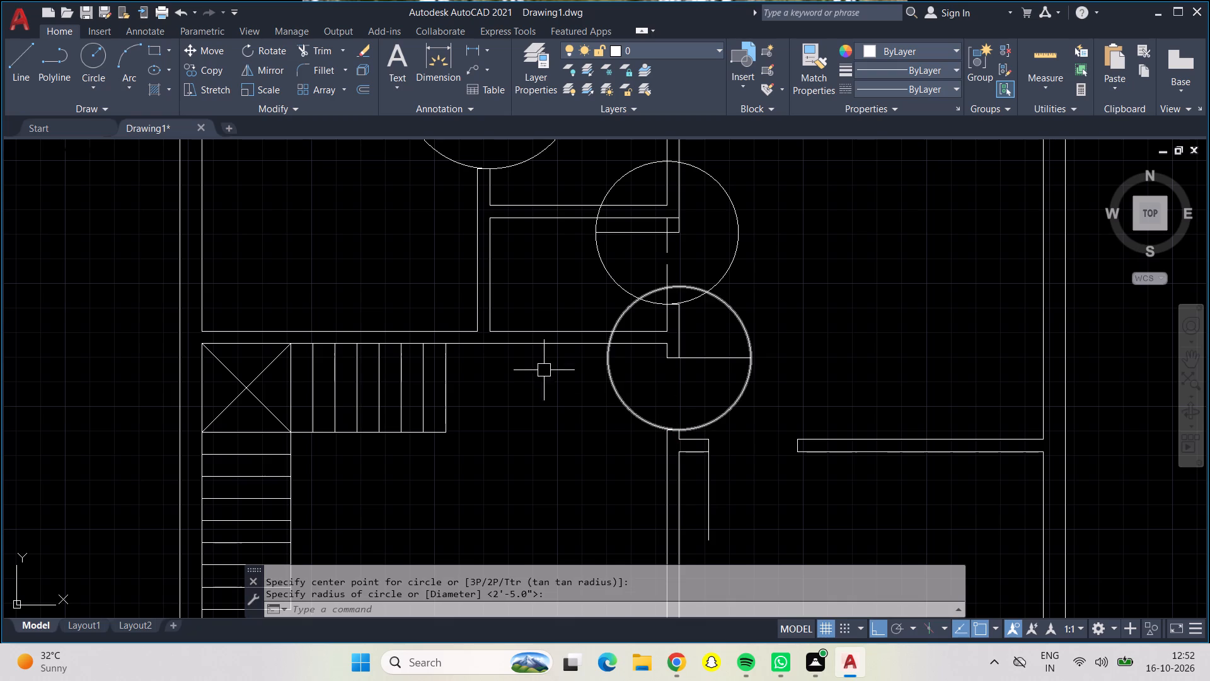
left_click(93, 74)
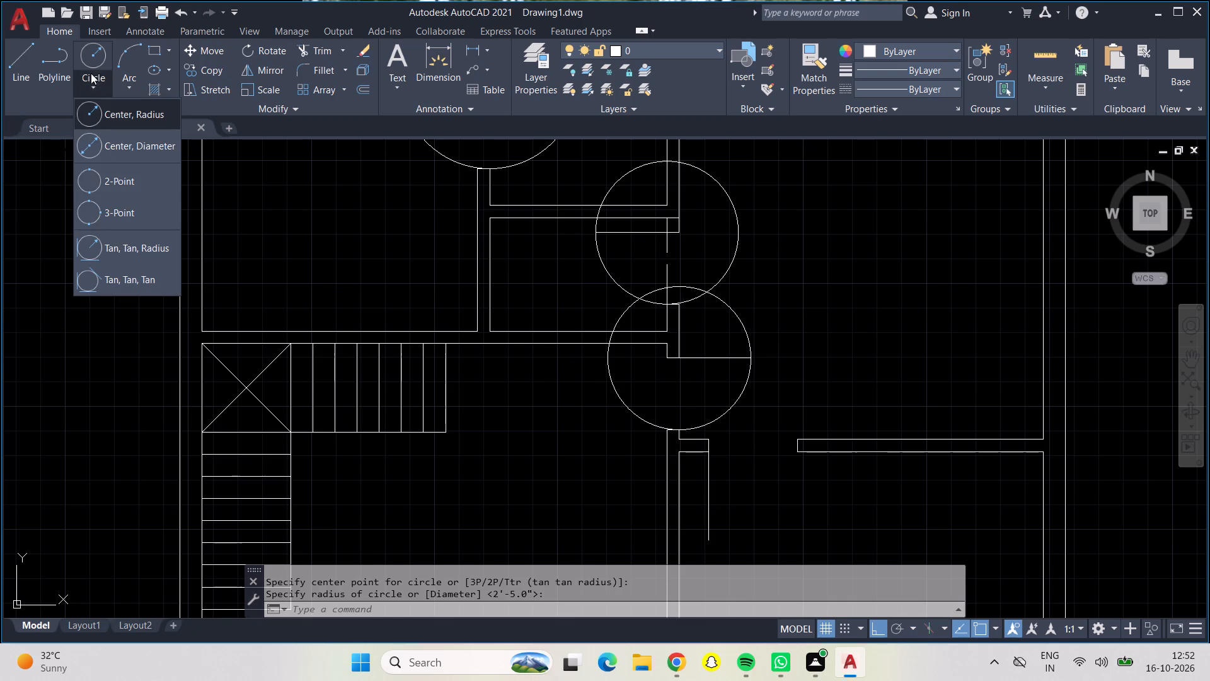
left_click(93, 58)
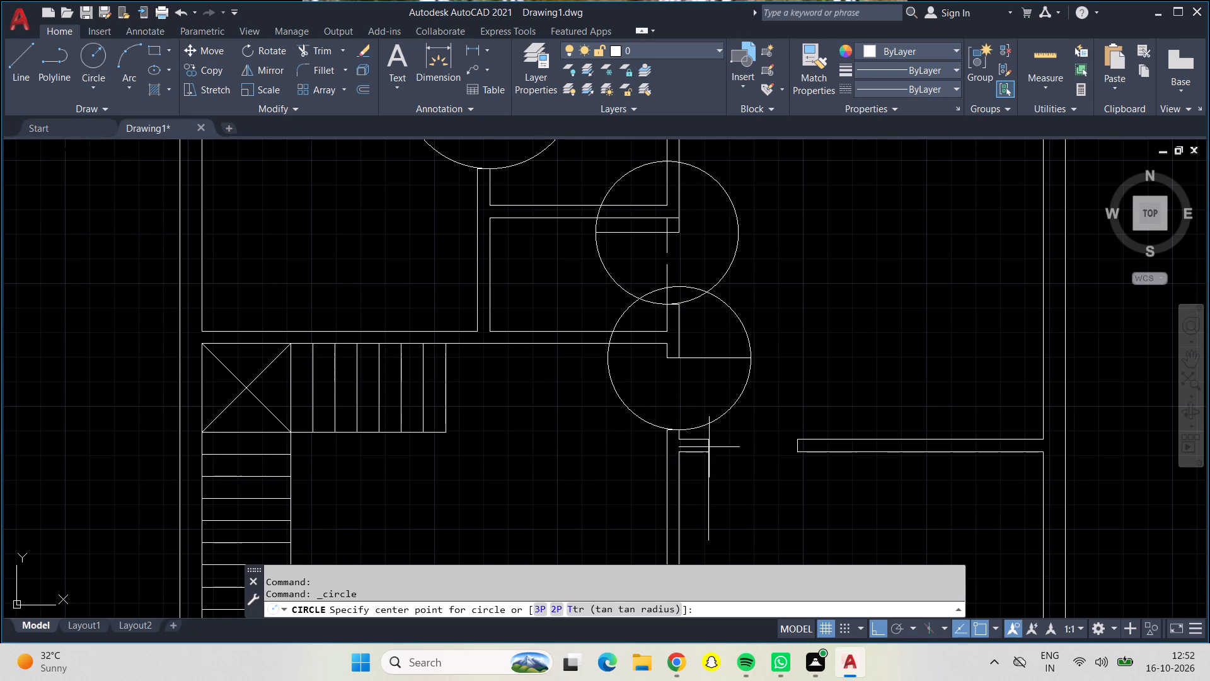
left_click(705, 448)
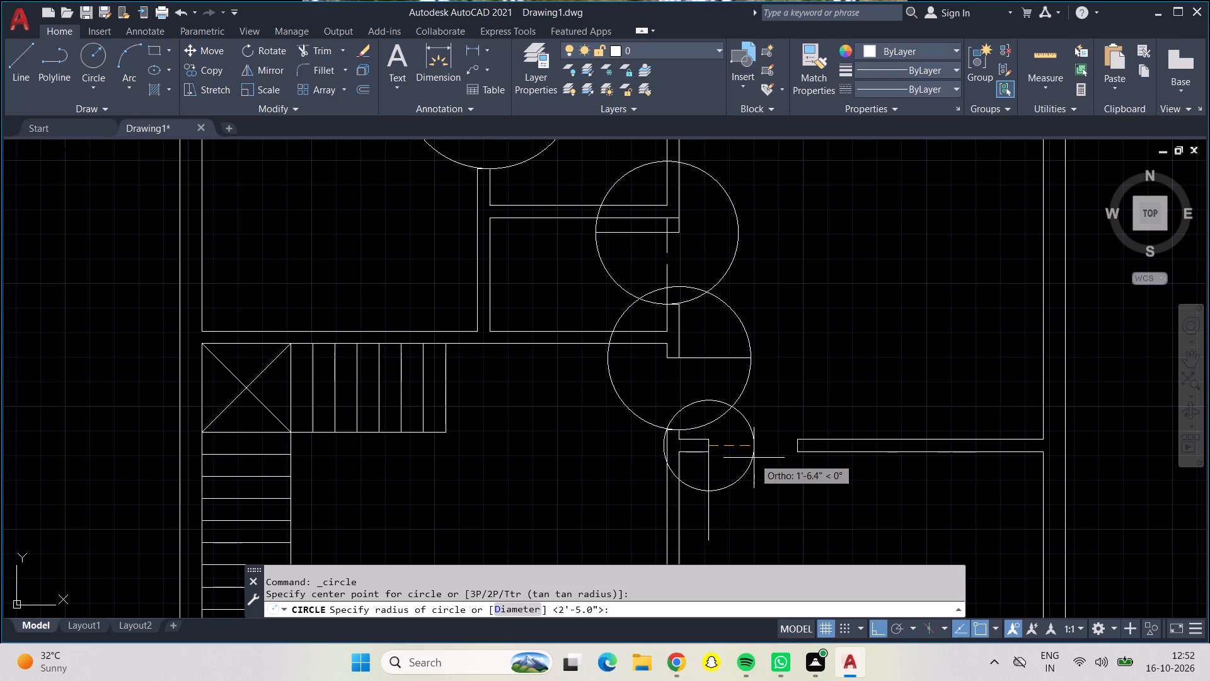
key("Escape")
Draw a door-swing circle for the room right of the staircase, centred on its leaf's hinge corner and reaching the opposite jamb.
left_click(95, 59)
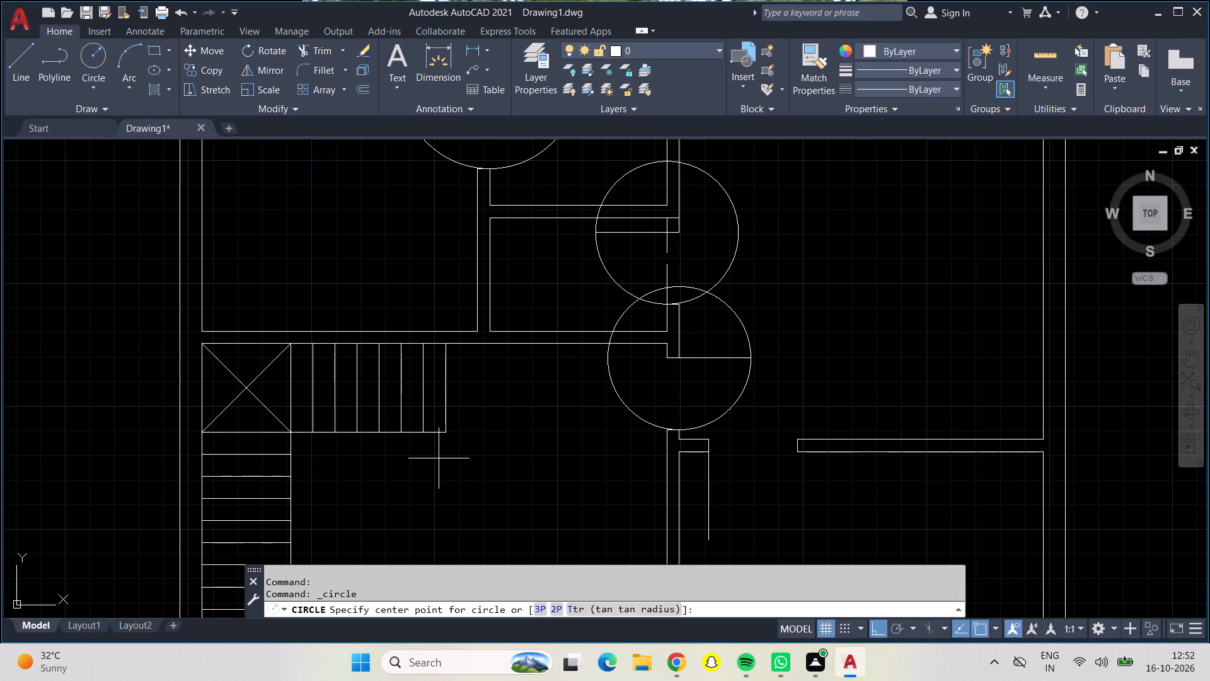
left_click(706, 455)
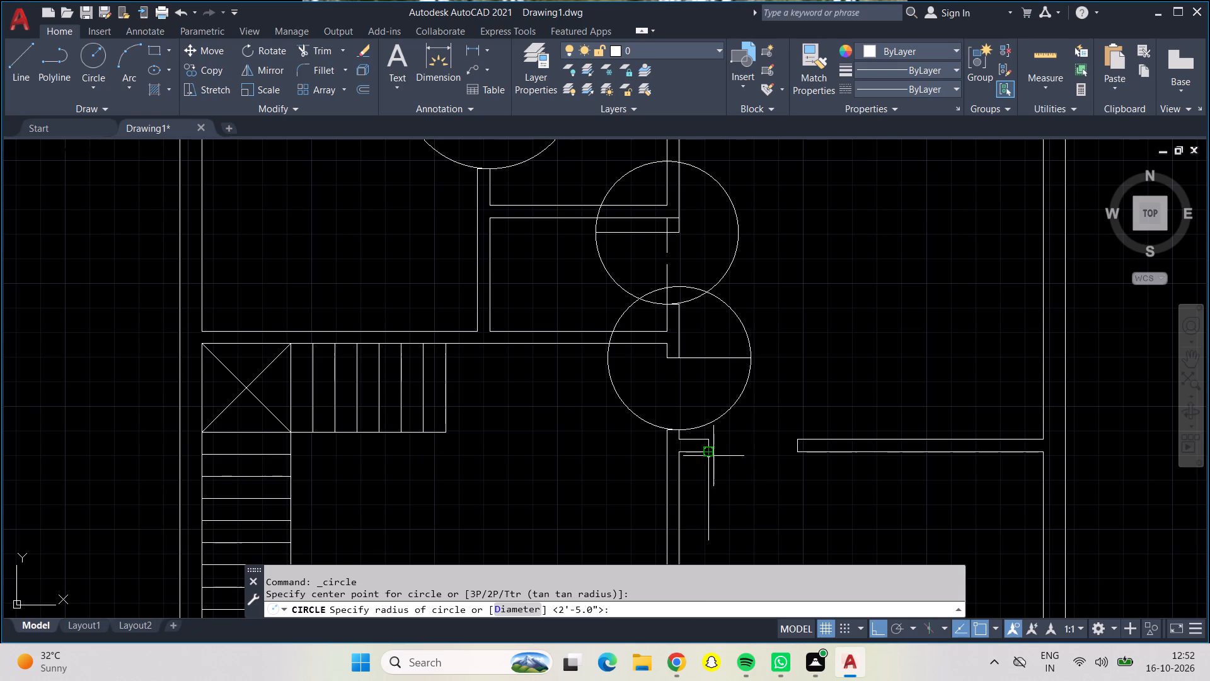
left_click(797, 457)
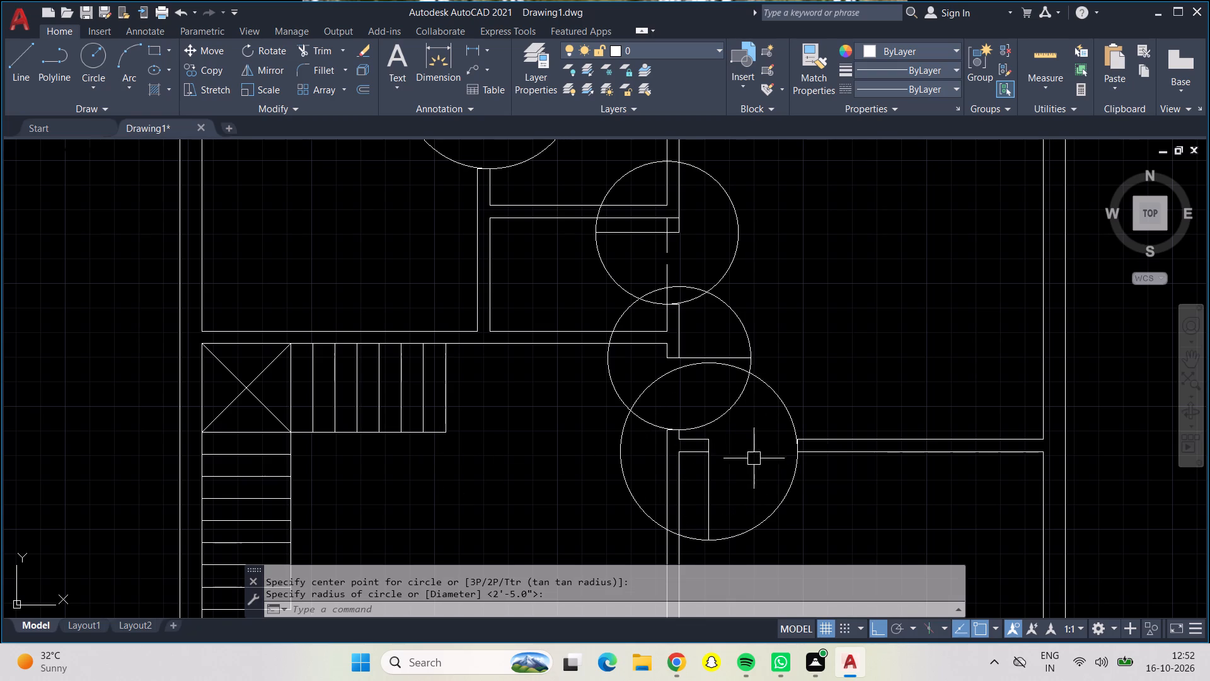
Trim the swing circles of the lower small room and the staircase opening at their door leaves and lower jambs.
left_click(311, 52)
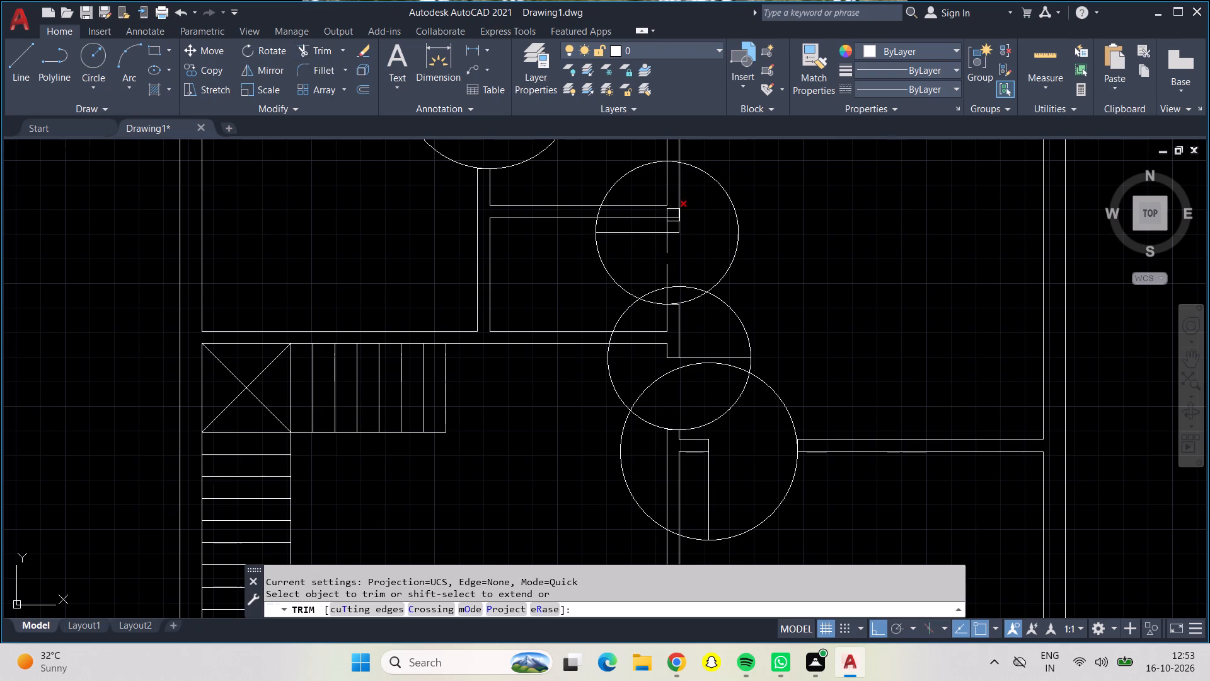
scroll(596, 235, "up", 2)
left_click(596, 218)
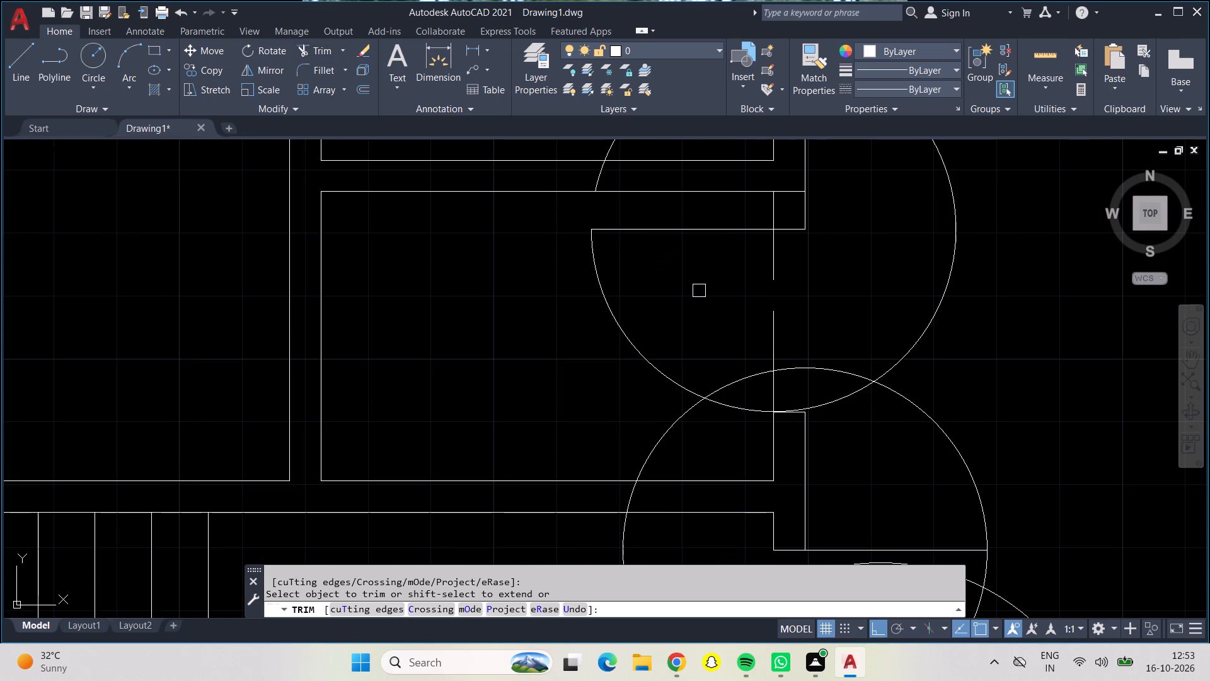
left_click(800, 407)
left_click(788, 371)
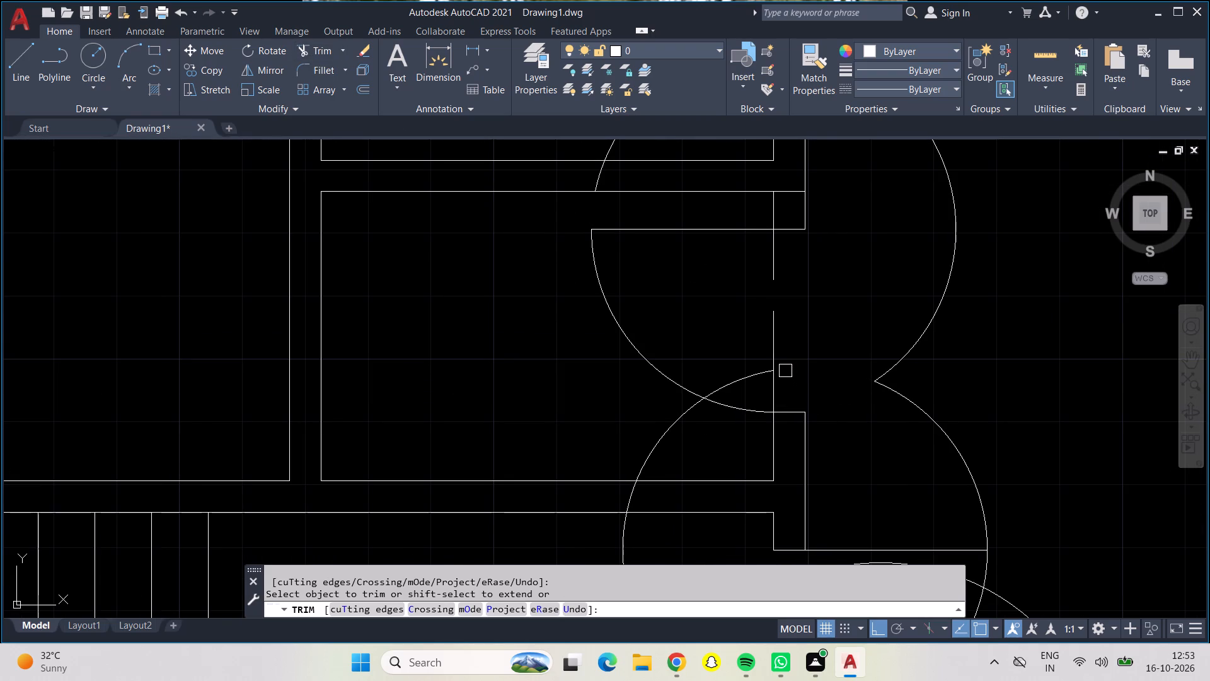
scroll(854, 450, "down", 1)
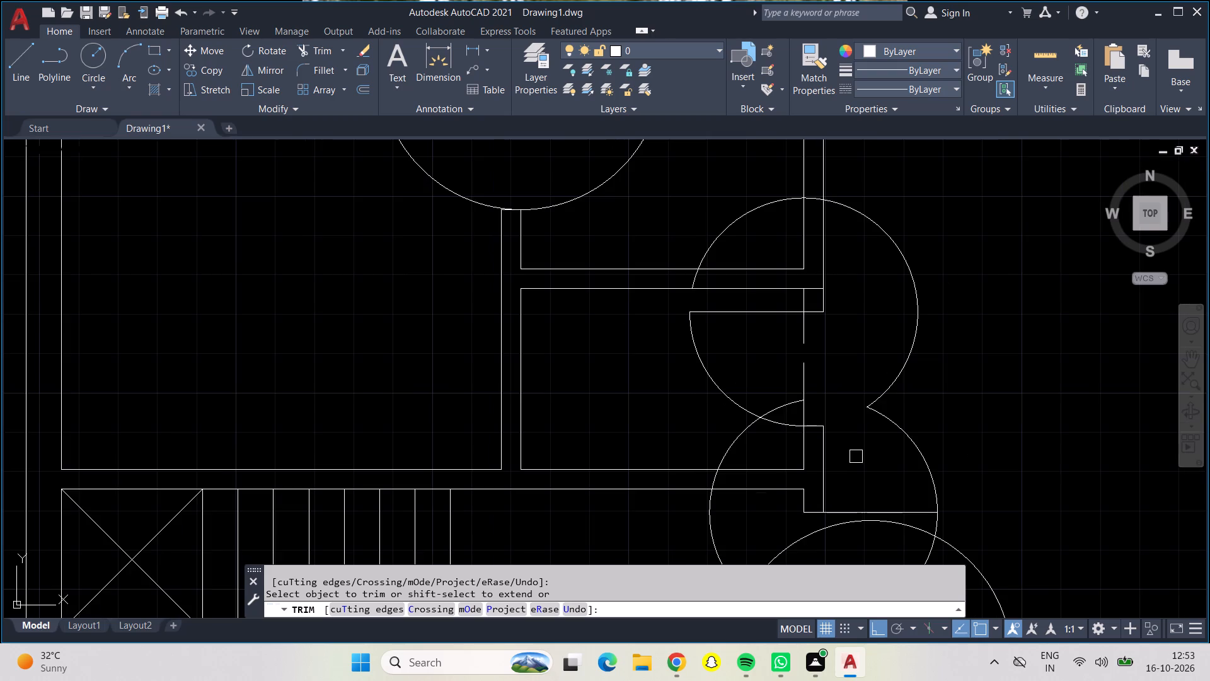
middle_click_drag(856, 459, 800, 373)
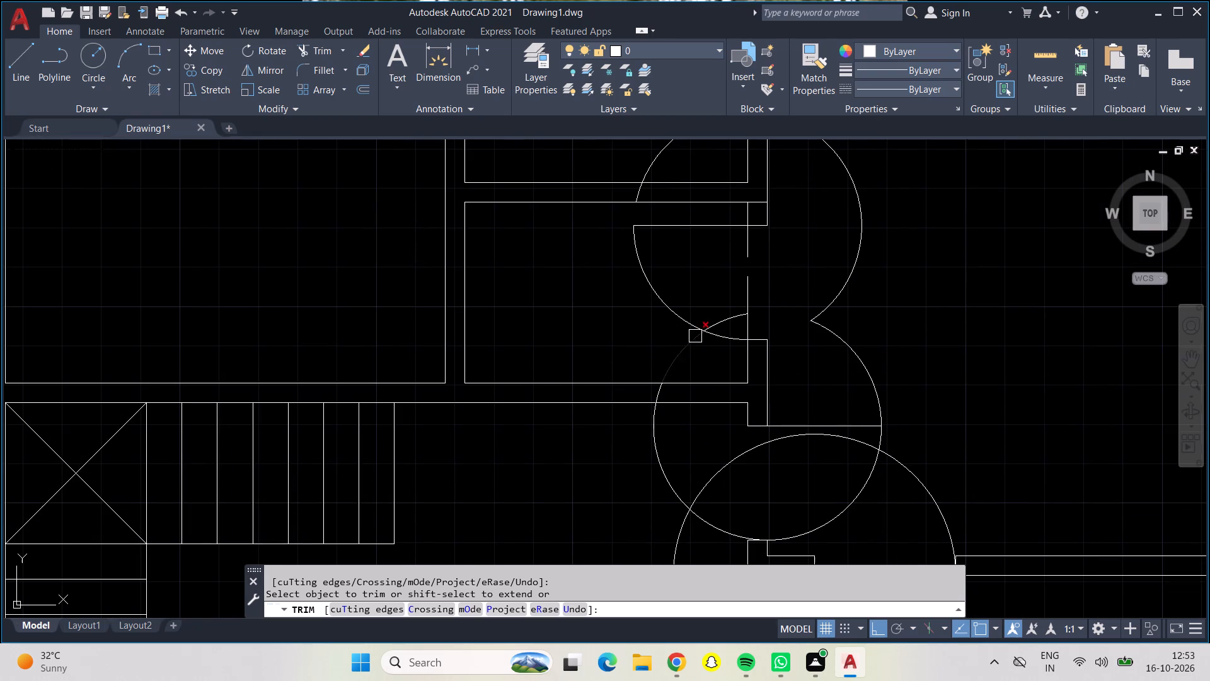
left_click(885, 412)
middle_click_drag(729, 426, 700, 375)
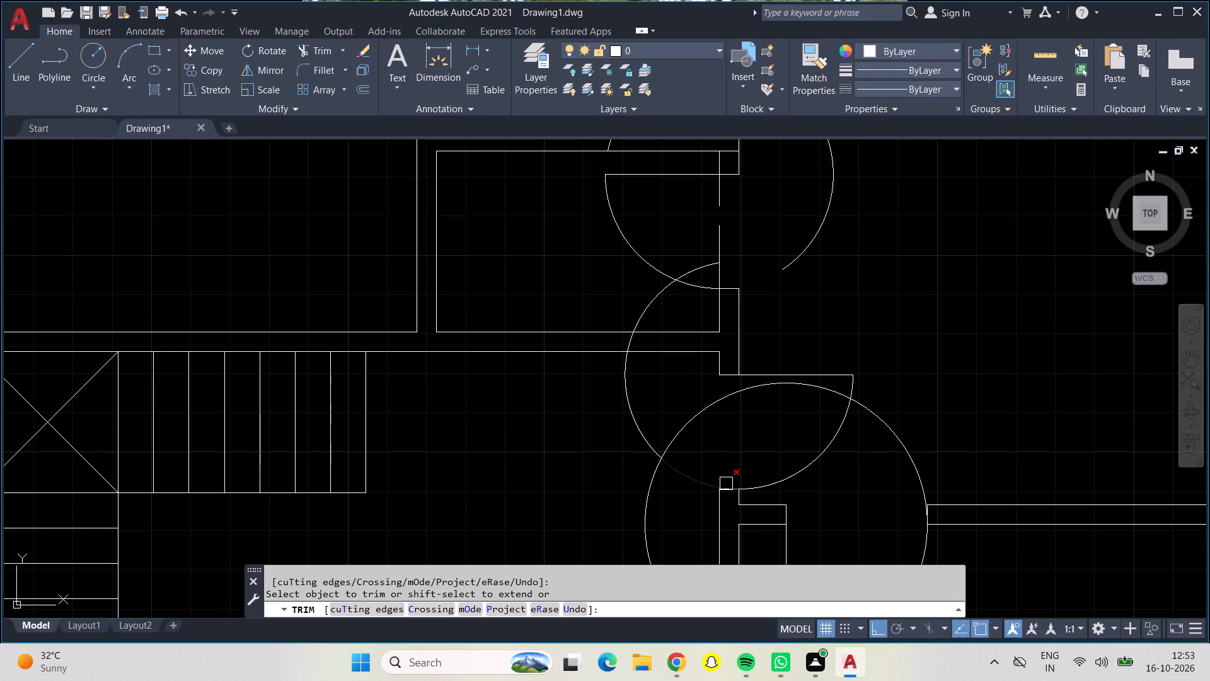
left_click(726, 484)
Trim the swing circle of the room right of the staircase at its opposite jamb and at the leaf's free end.
middle_click_drag(829, 506, 776, 443)
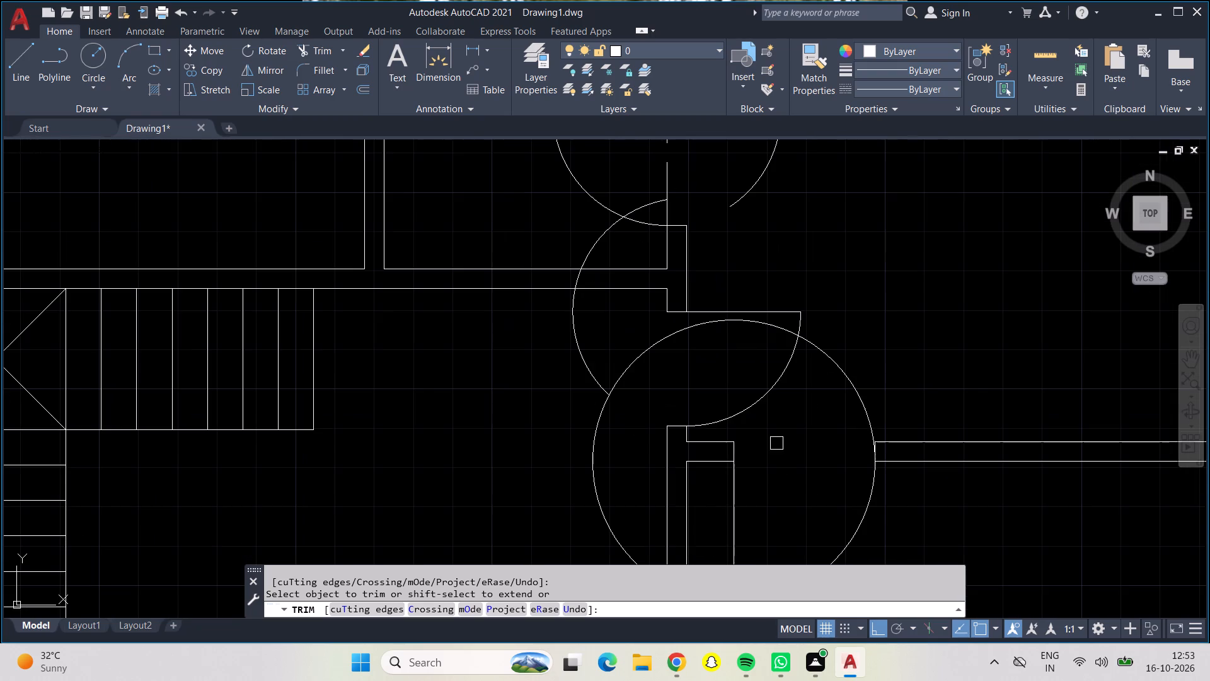
left_click(868, 435)
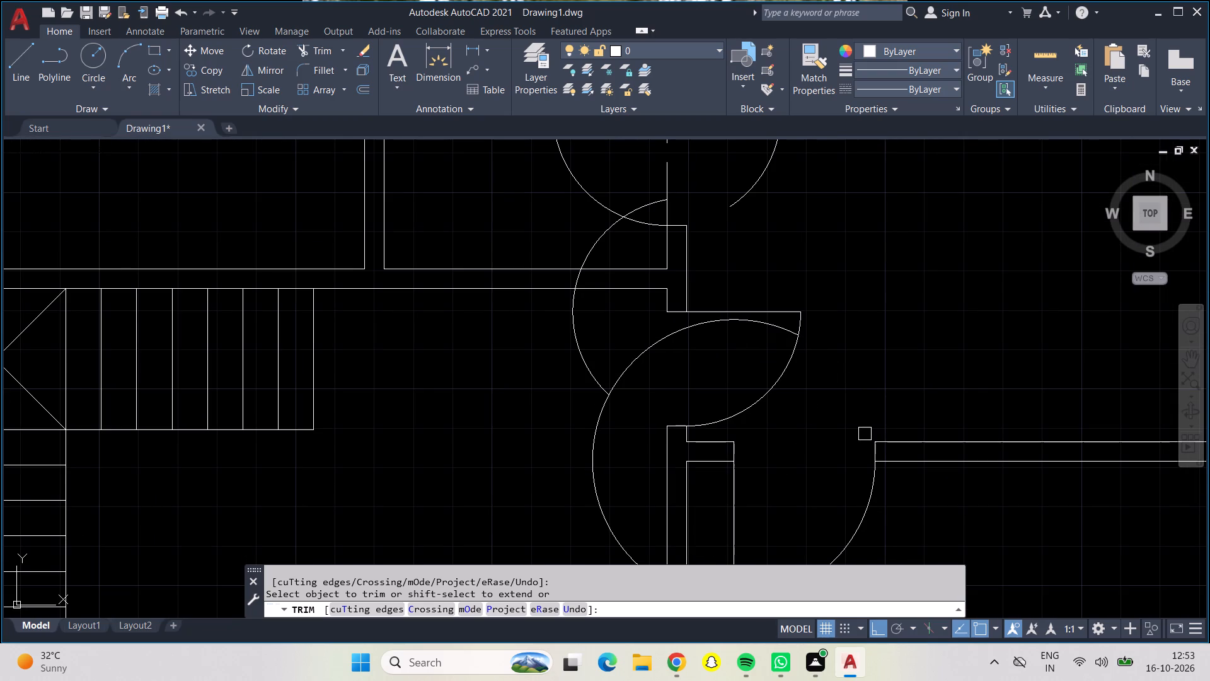
middle_click_drag(841, 465, 825, 375)
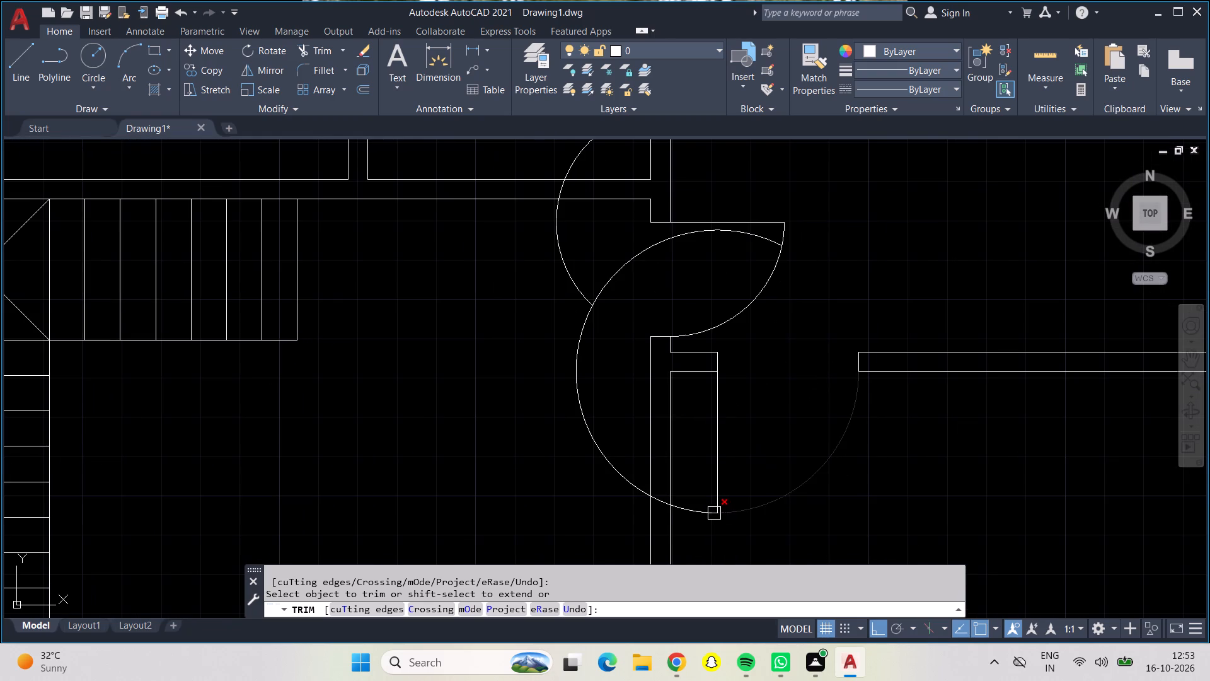
left_click(705, 511)
Trim the upper small room's swing circle down to the quarter arc between the leaf's free end and the lower jamb.
middle_click_drag(781, 360, 780, 409)
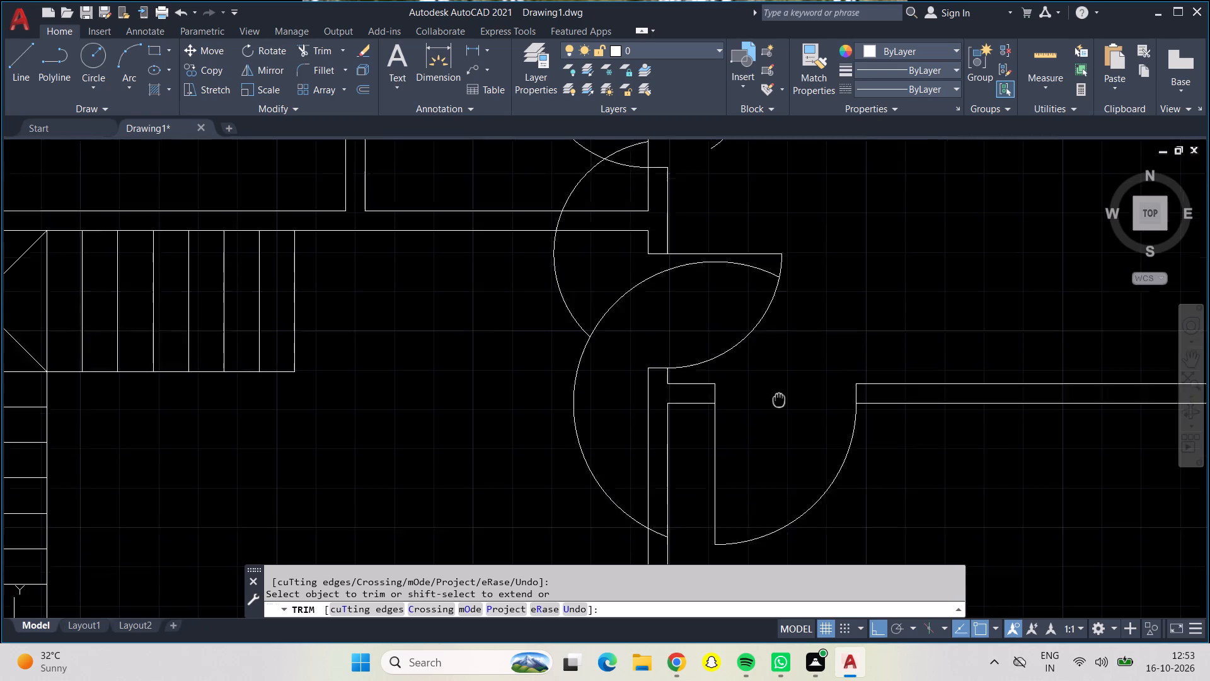
middle_click_drag(780, 409, 798, 484)
scroll(773, 283, "down", 1)
middle_click_drag(773, 281, 775, 431)
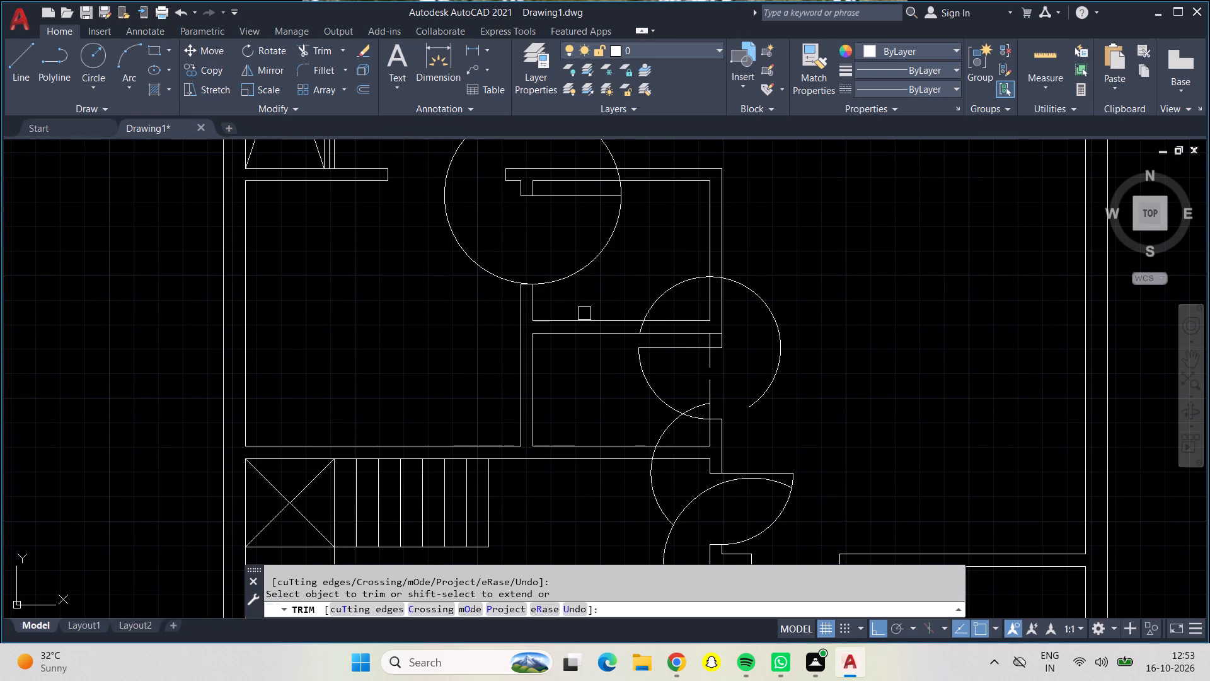
scroll(631, 195, "up", 1)
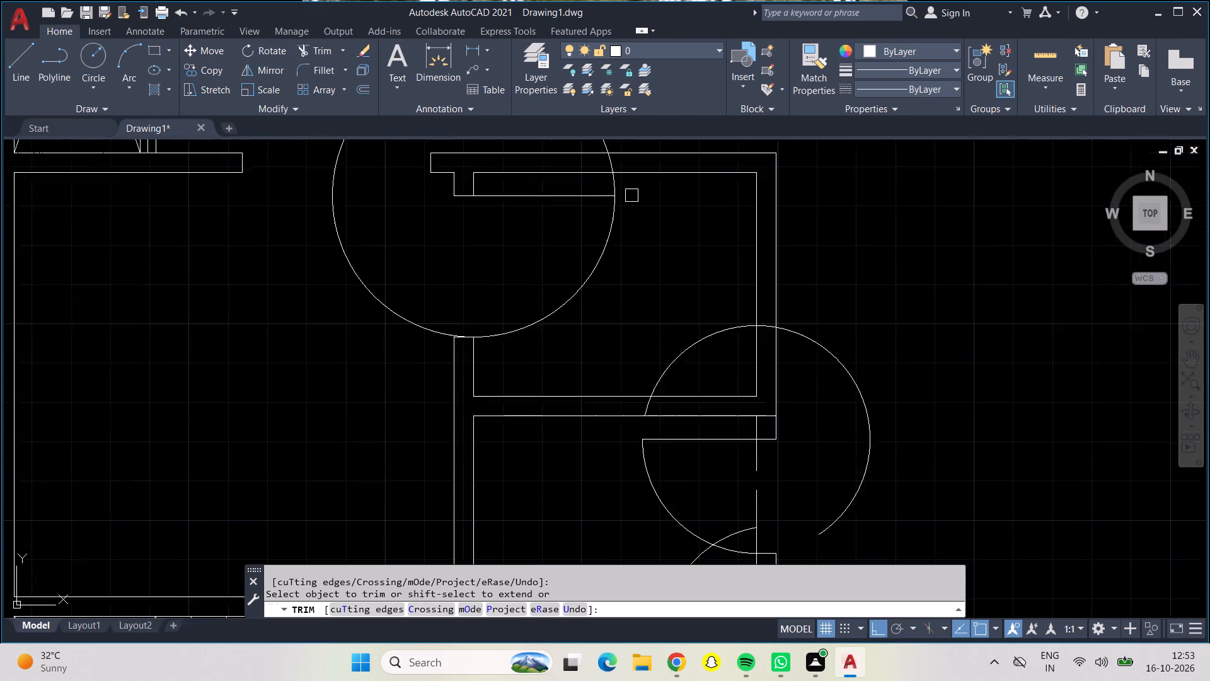
scroll(631, 195, "up", 2)
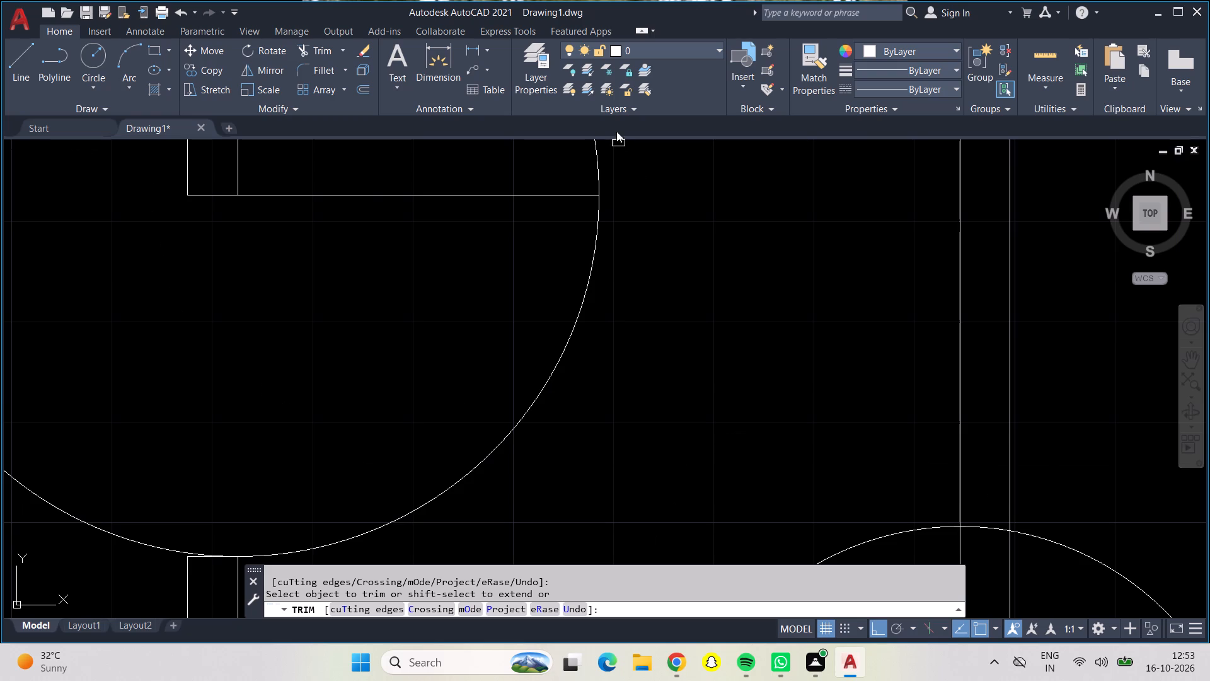
left_click(617, 161)
left_click(562, 161)
Trim the swing circles of the three doors at the plan's upper central partitions at their jambs and leaf ends.
scroll(563, 161, "down", 1)
scroll(534, 230, "down", 1)
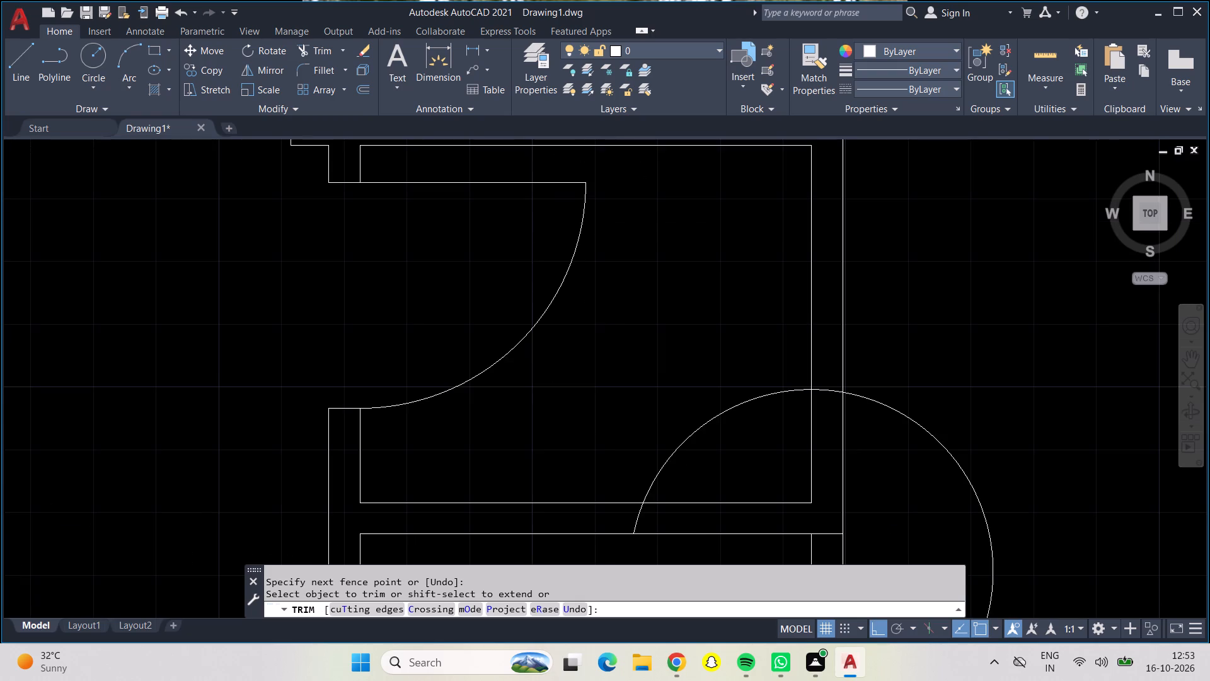
middle_click_drag(531, 232, 591, 422)
scroll(525, 293, "down", 2)
middle_click_drag(522, 281, 533, 281)
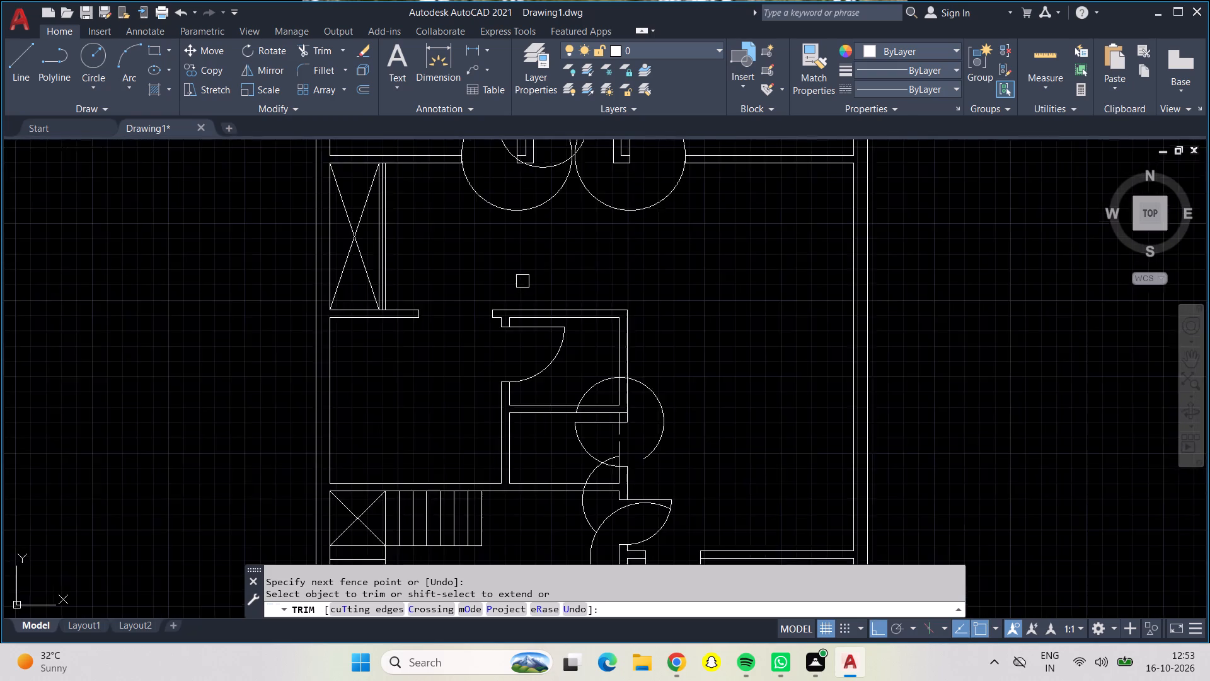
middle_click_drag(533, 281, 613, 410)
scroll(577, 293, "down", 1)
scroll(577, 293, "up", 2)
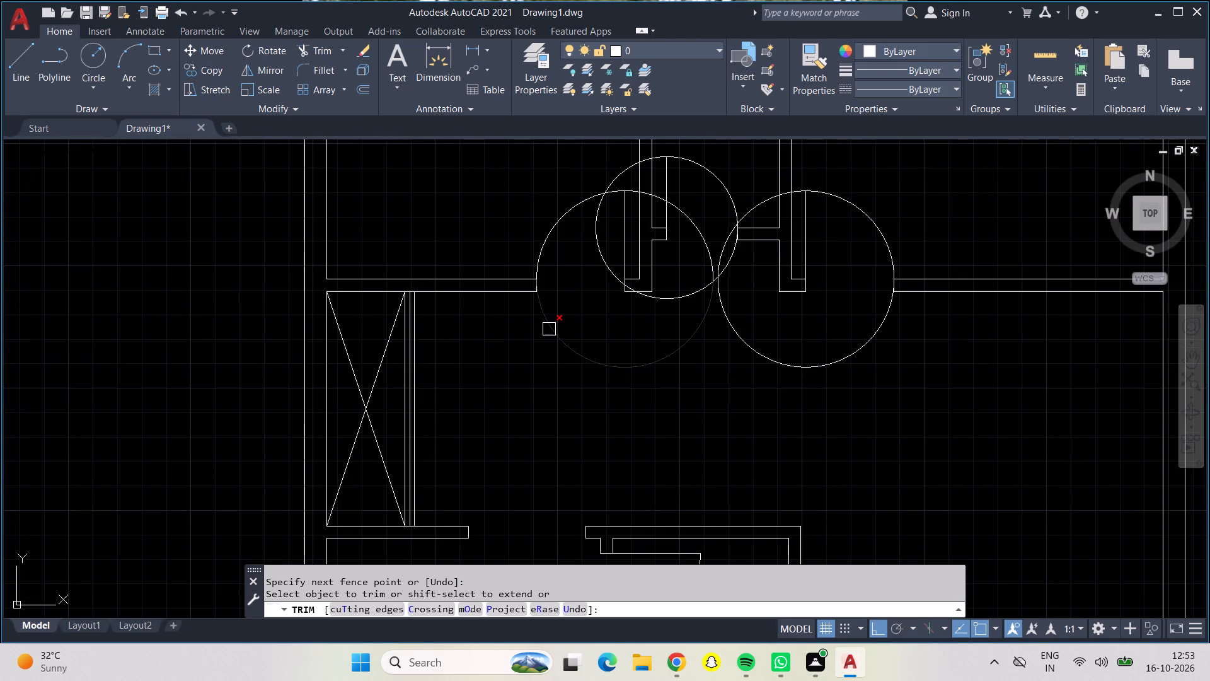
left_click(549, 328)
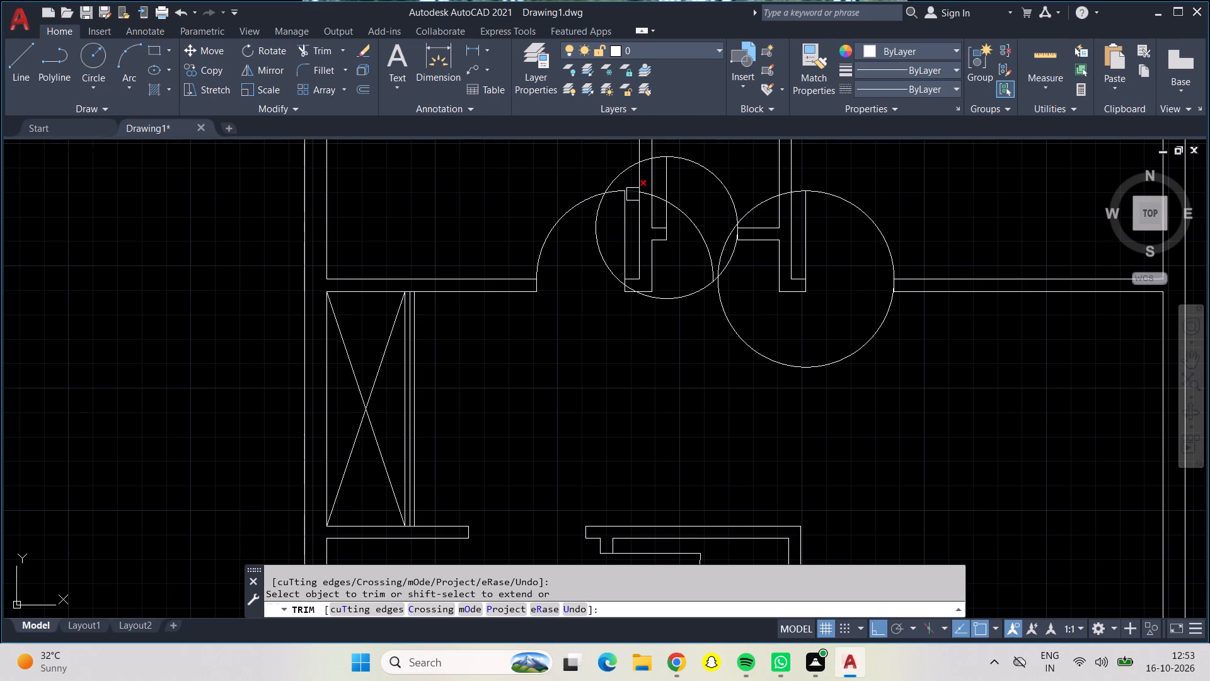
left_click(633, 194)
left_click(734, 248)
left_click(658, 160)
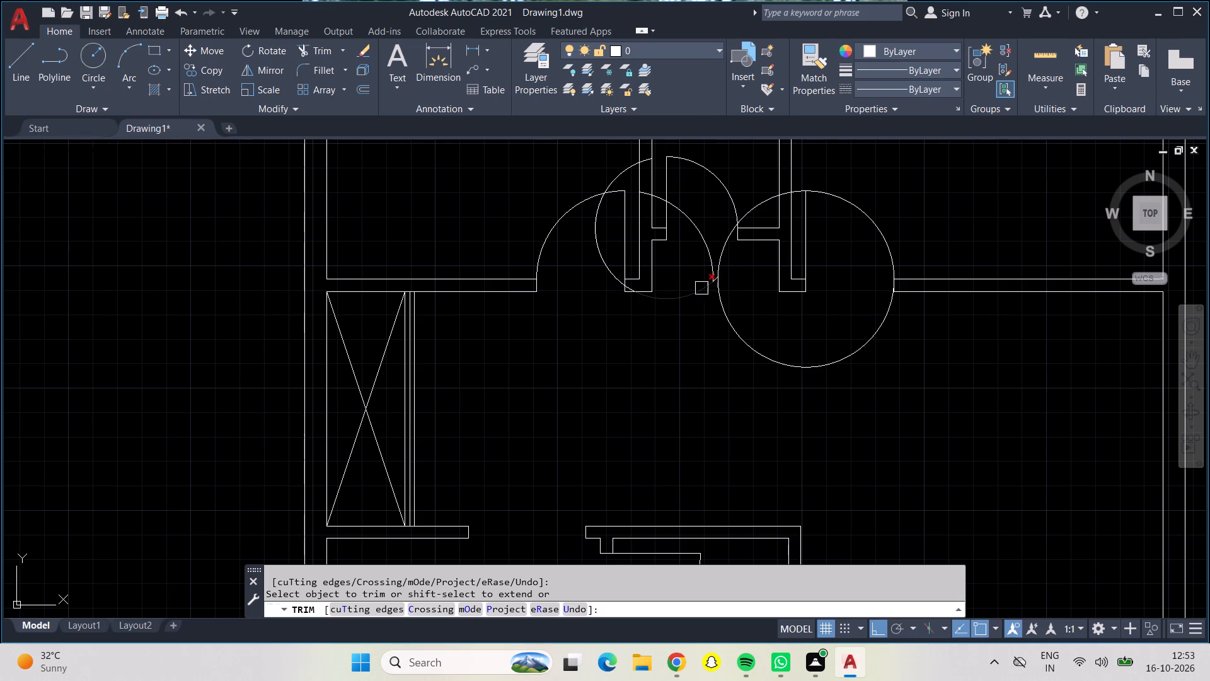
left_click(798, 189)
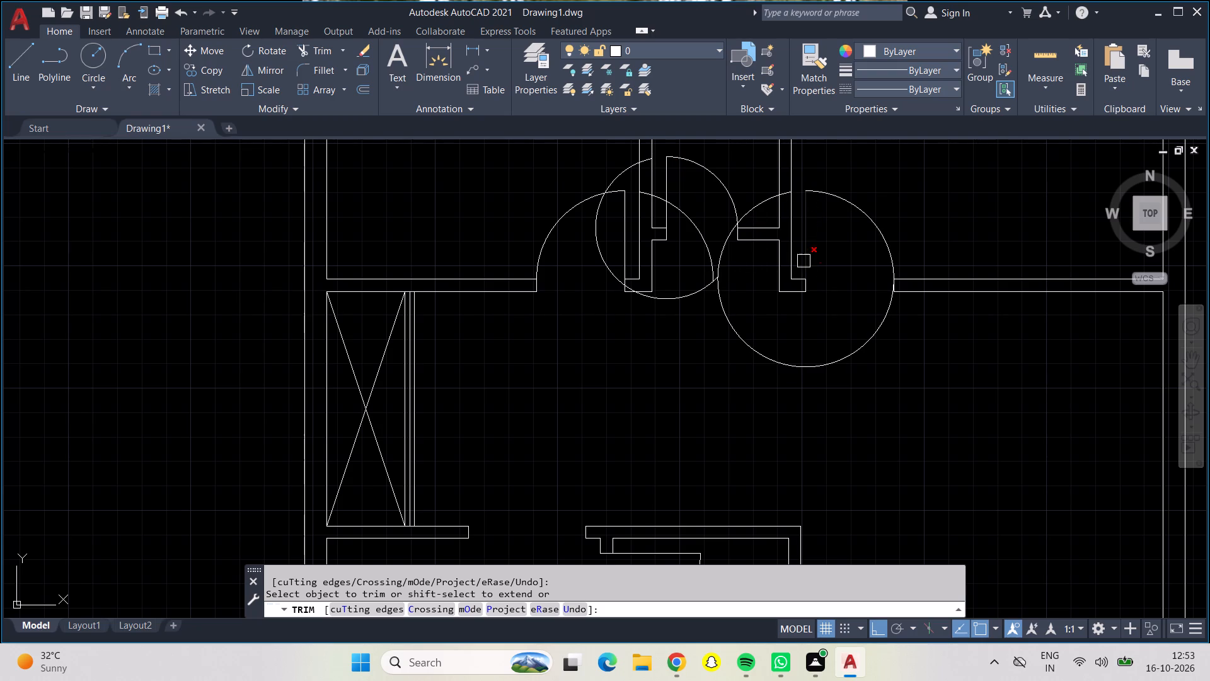
left_click(890, 308)
key("Return")
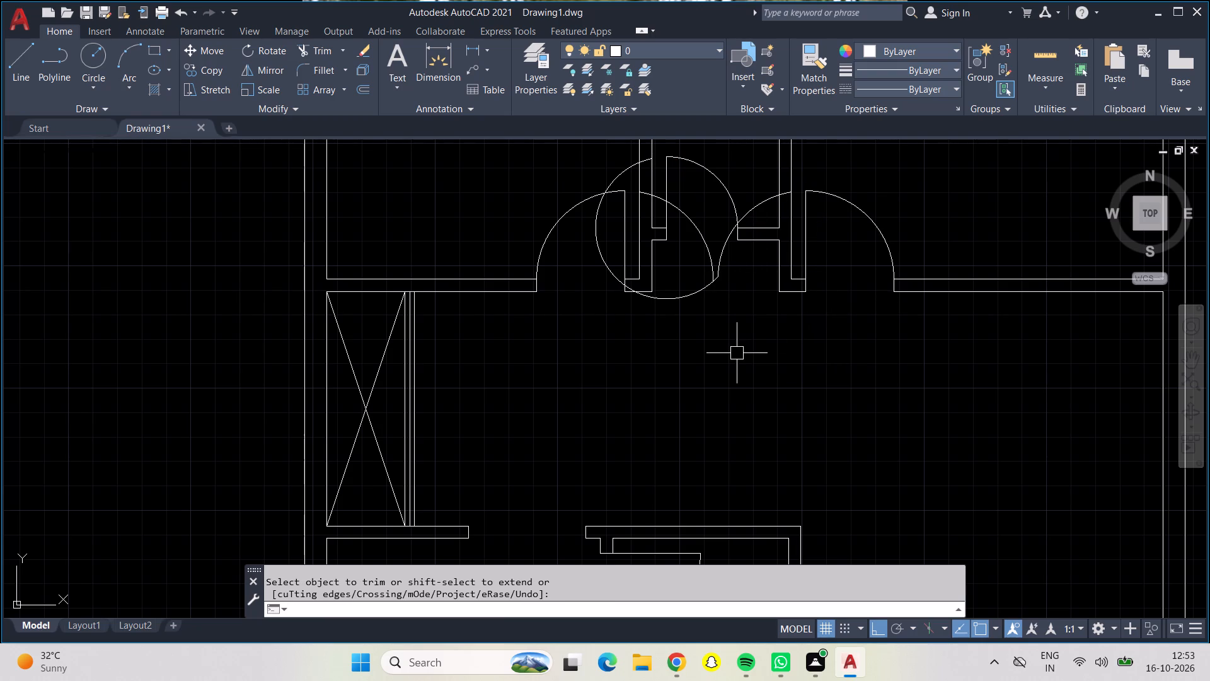
Erase the three leftover arcs around the upper doors, keeping only each door's quarter swing.
left_click(604, 261)
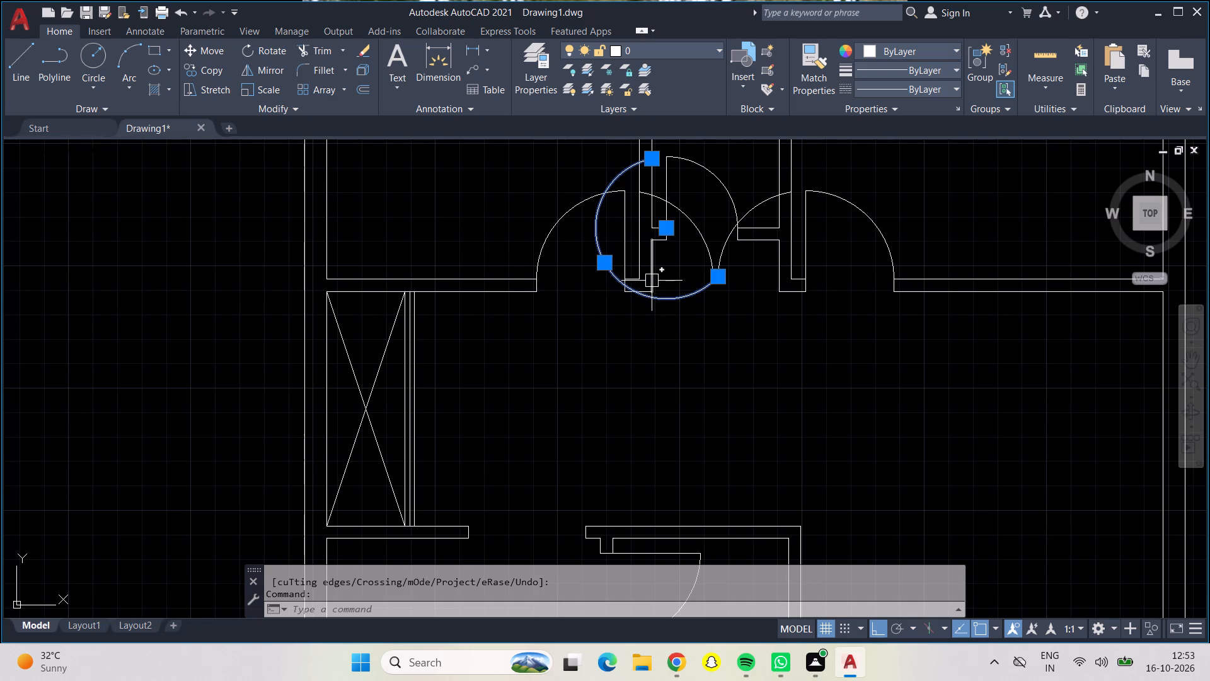
left_click(703, 242)
left_click(720, 254)
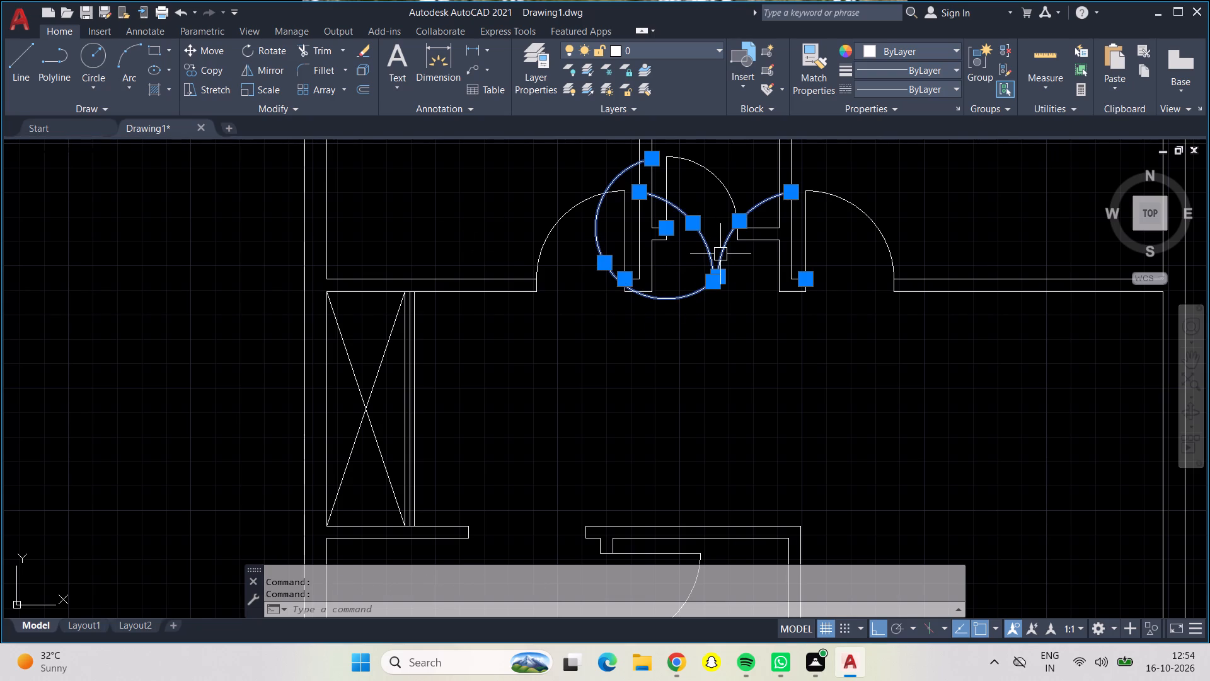
key("Delete")
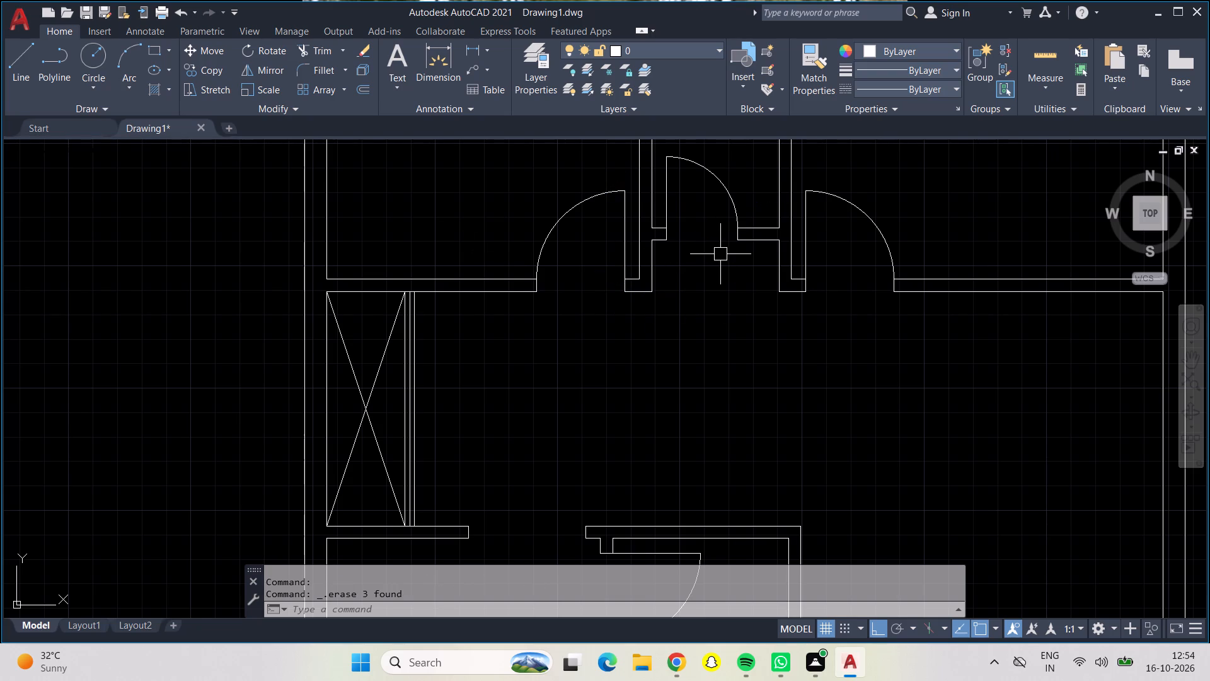
Erase the three leftover swing-circle arcs around the lower small room's door and the doors beside the staircase, keeping each quarter swing.
scroll(714, 230, "down", 1)
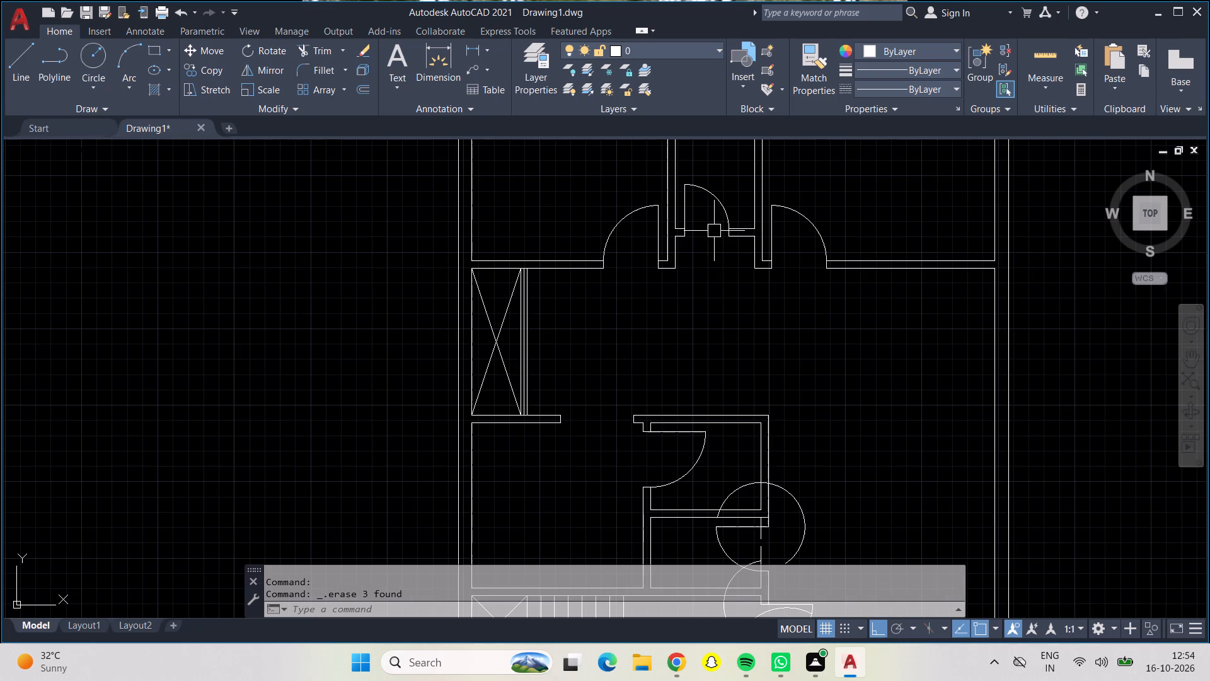
middle_click_drag(714, 231, 674, 218)
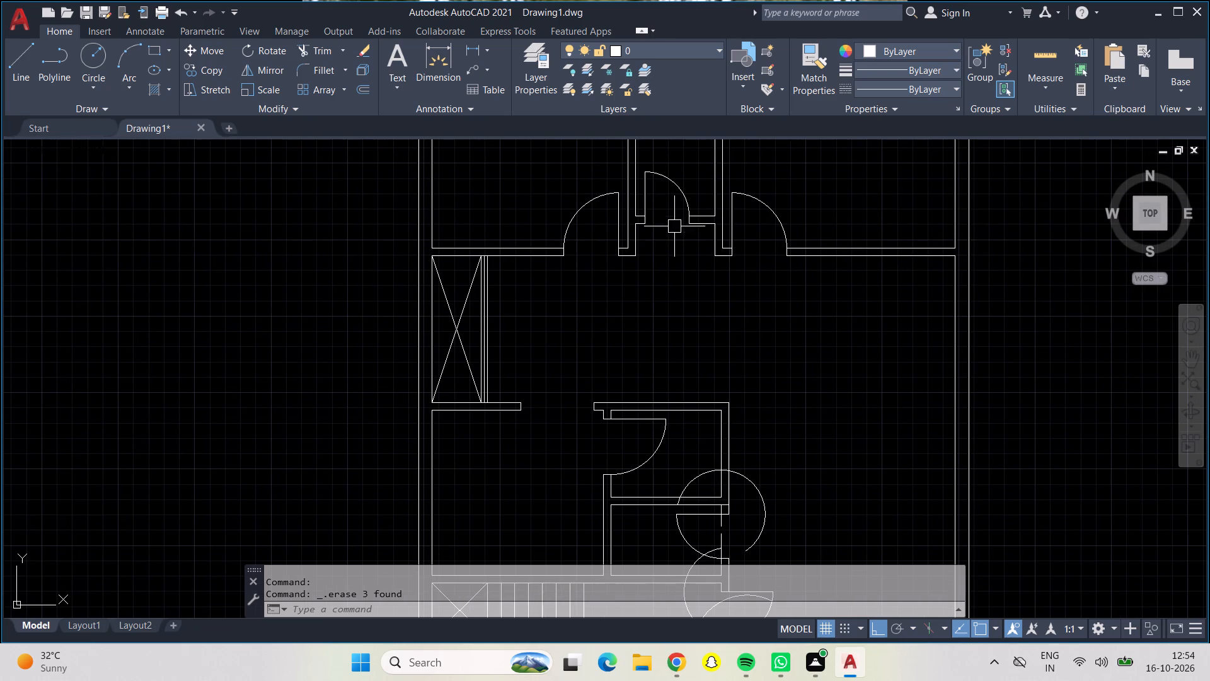
middle_click_drag(714, 300, 659, 241)
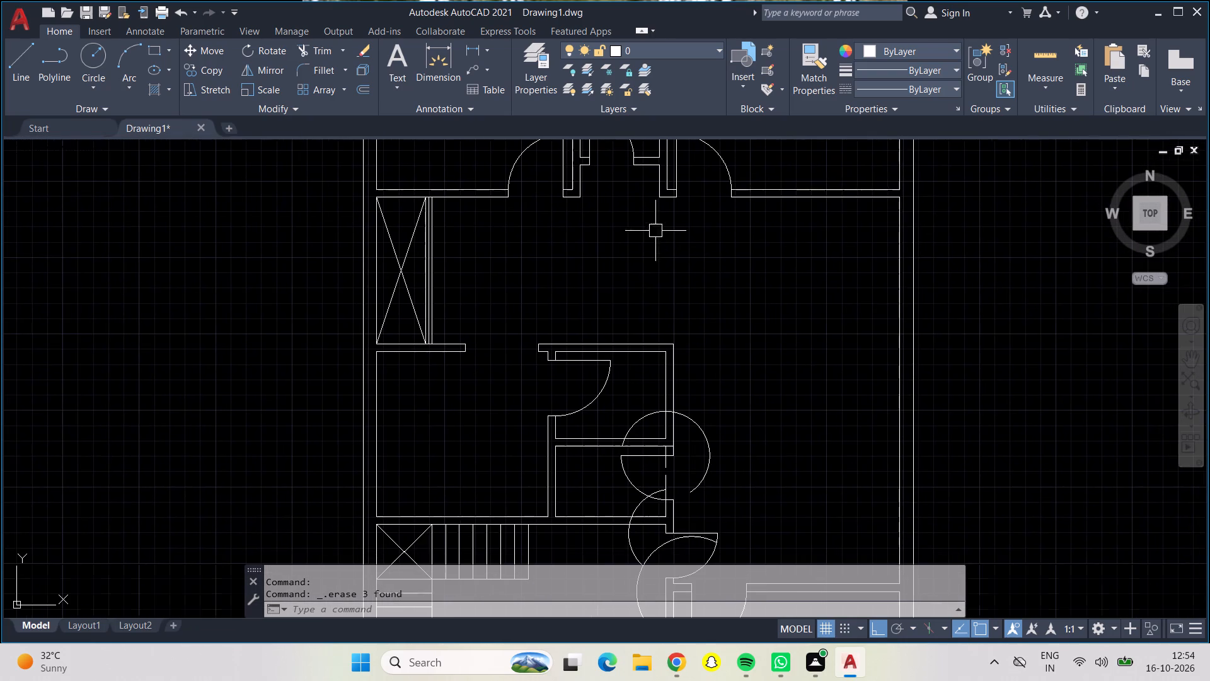
left_click(688, 422)
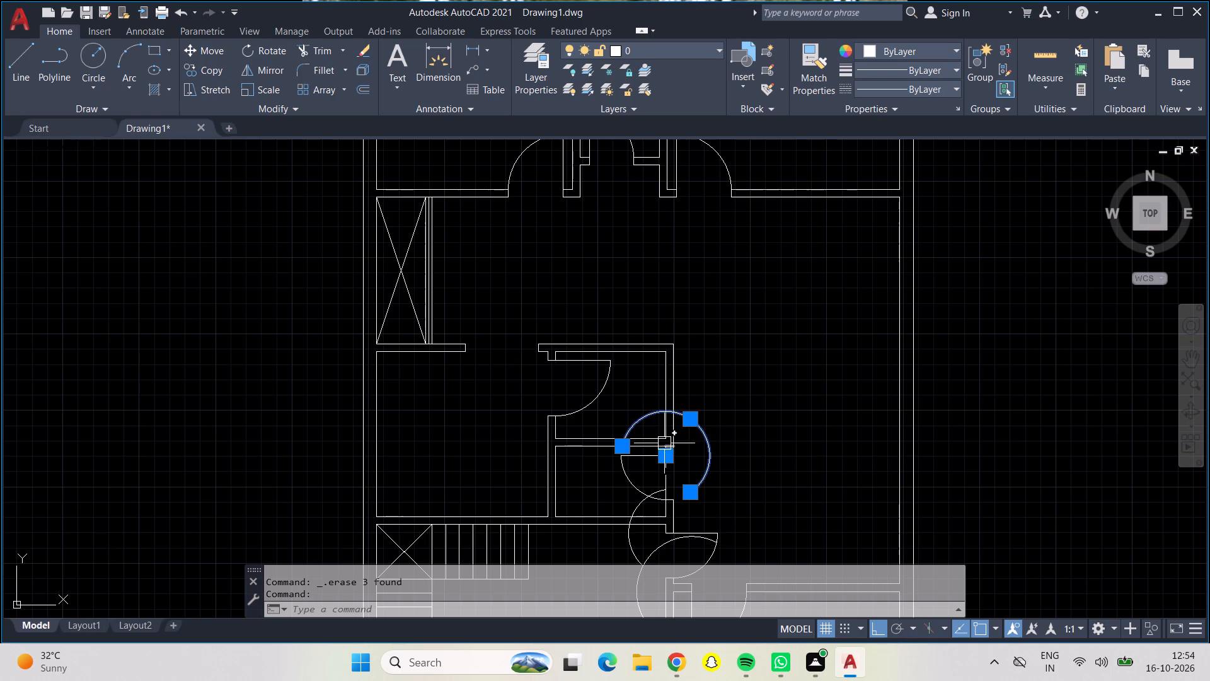
key("Delete")
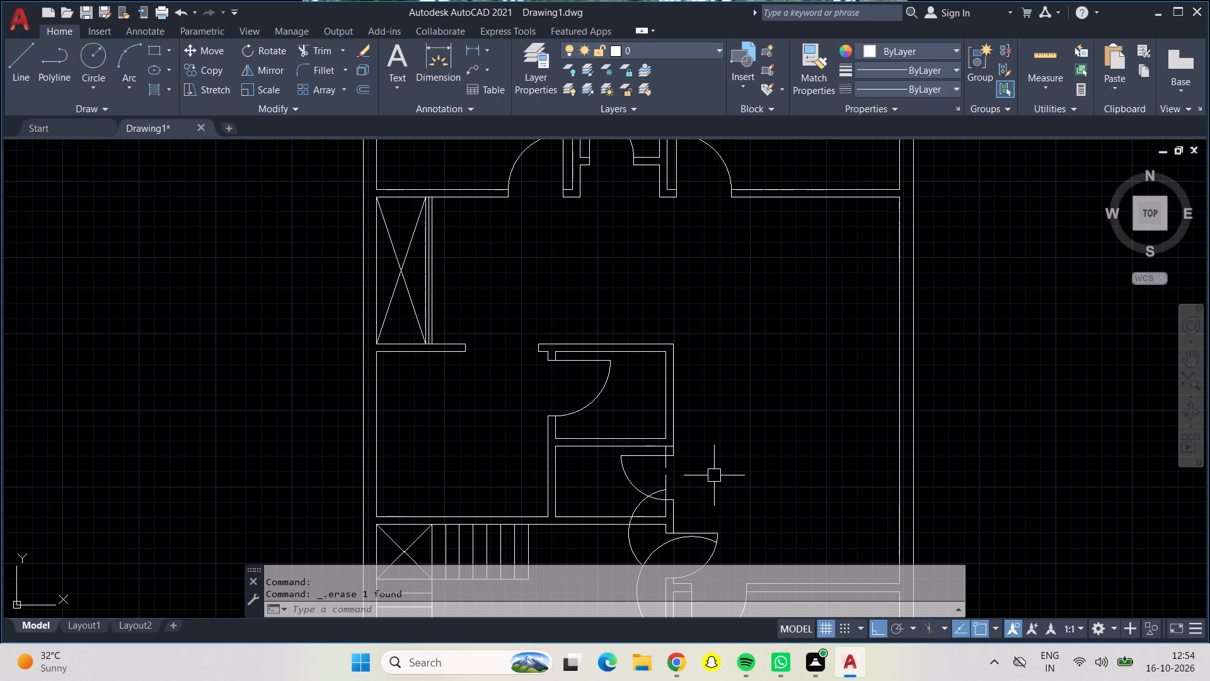
middle_click_drag(708, 474, 660, 359)
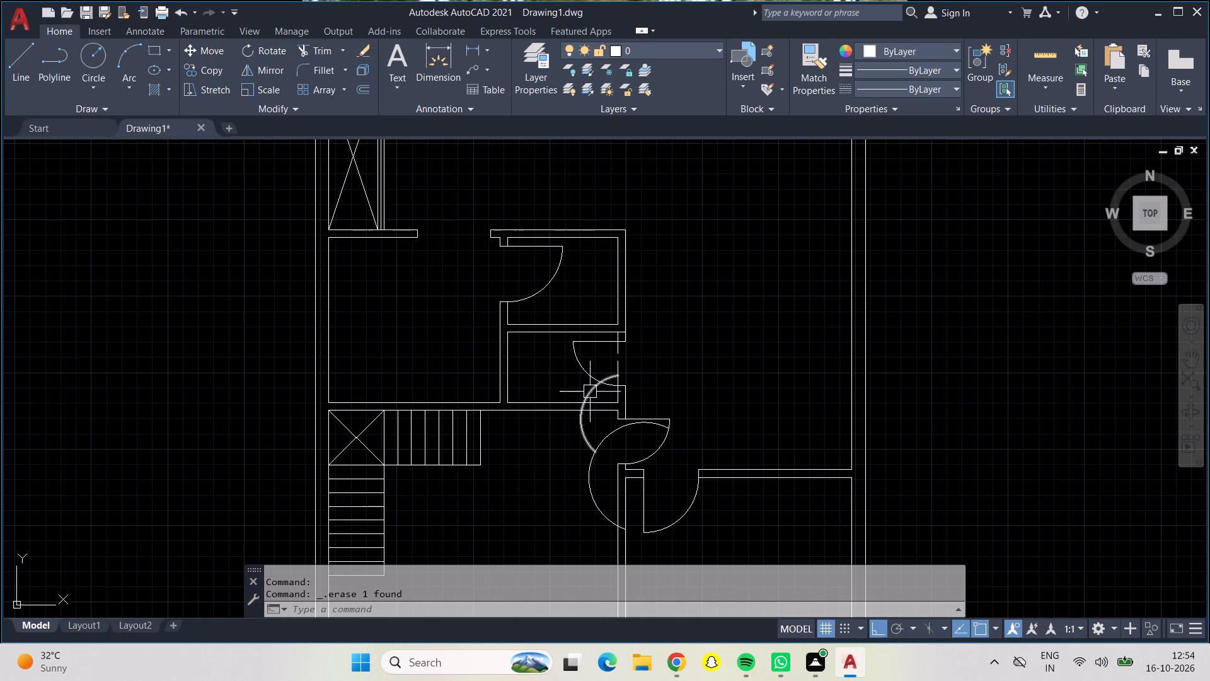
left_click(590, 392)
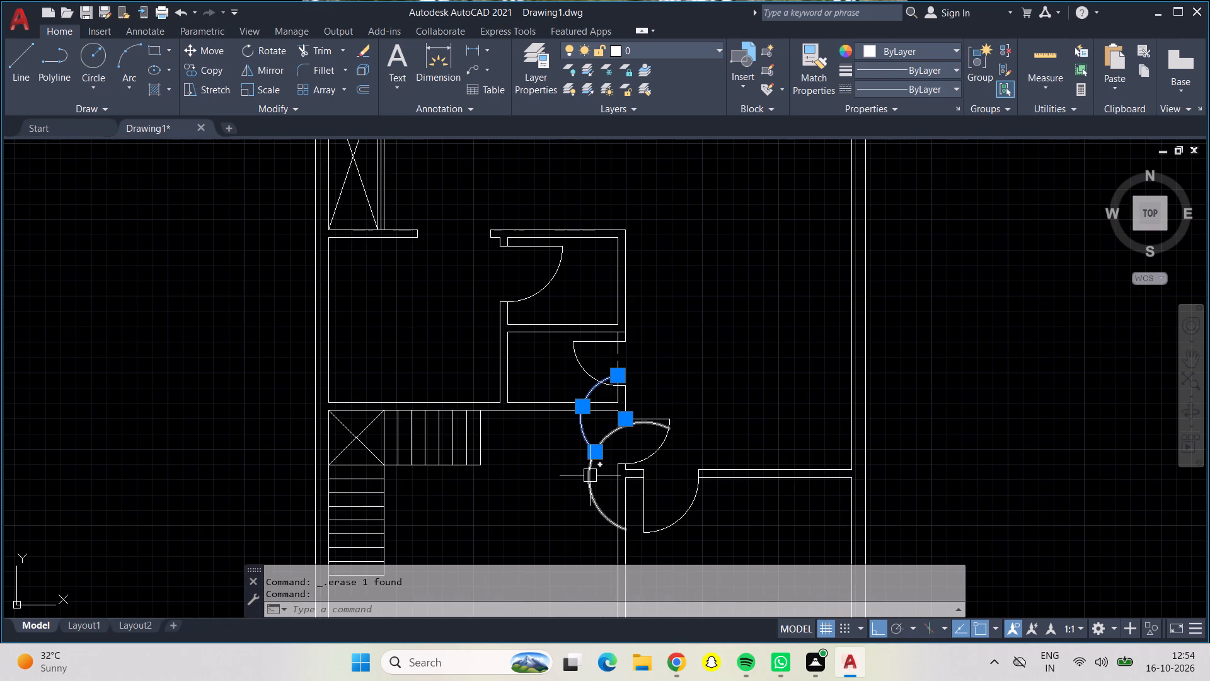
left_click(591, 476)
key("Delete")
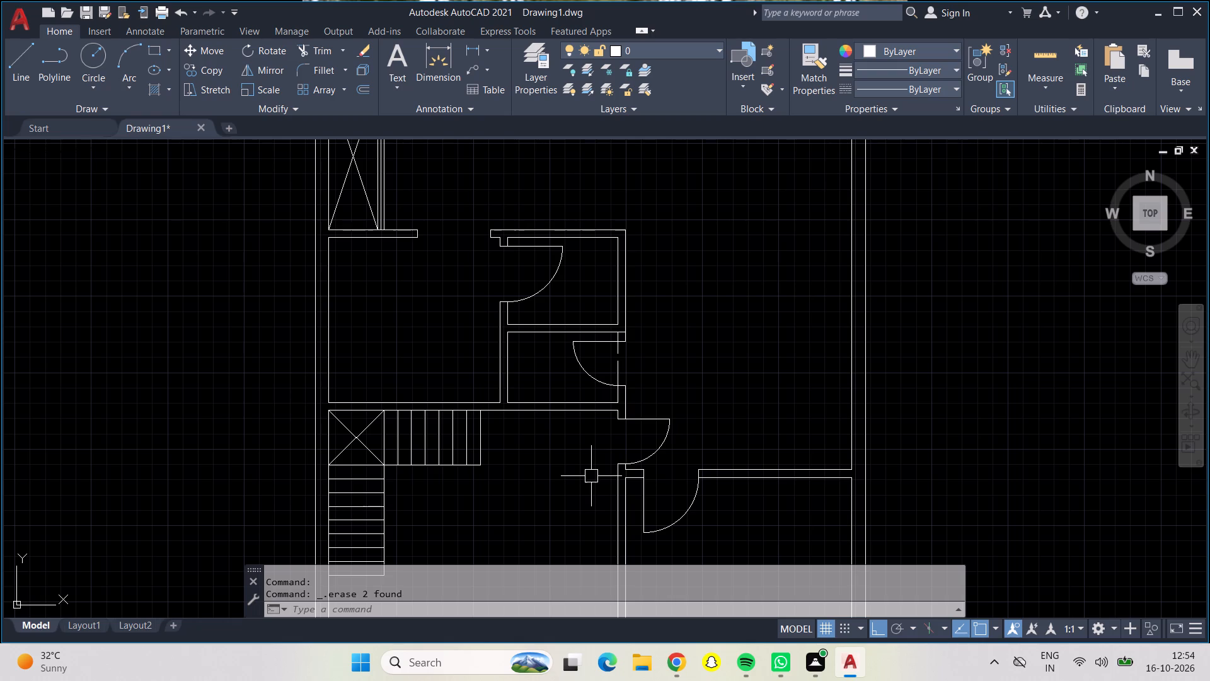
Trim away the leftover wall line pieces crossing the lower small room's door opening.
left_click_drag(314, 50, 307, 50)
left_click(611, 354)
left_click(614, 363)
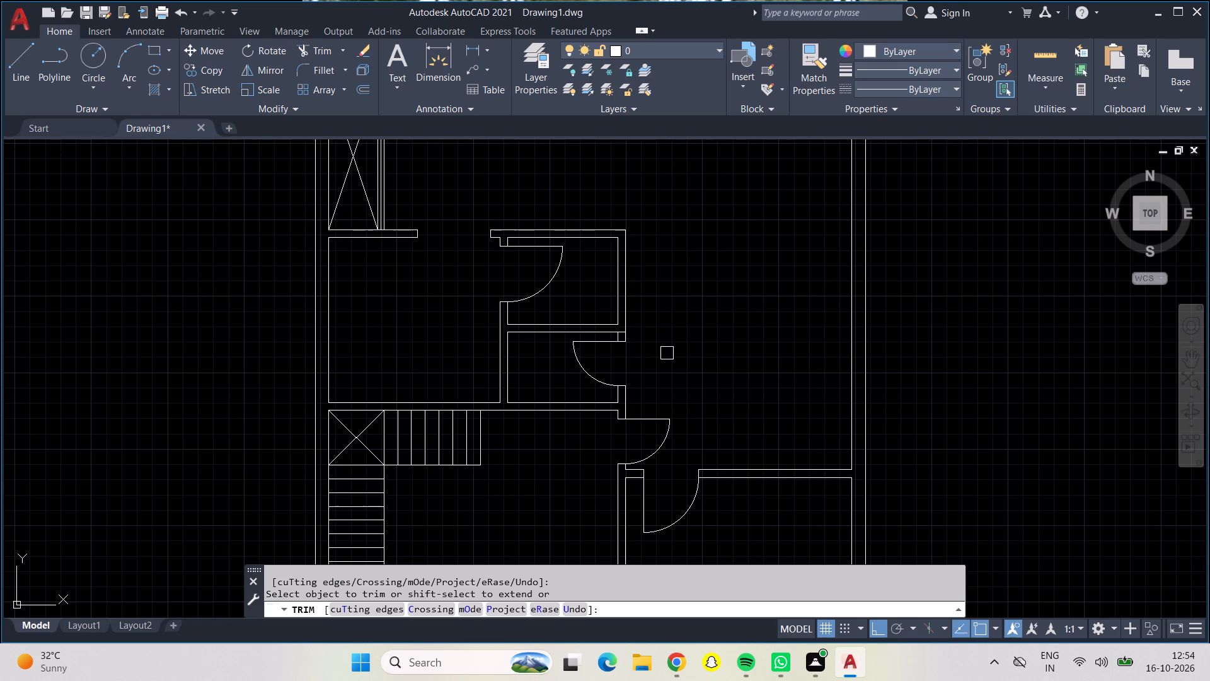
middle_click_drag(667, 354, 651, 282)
scroll(652, 305, "down", 1)
scroll(631, 292, "up", 2)
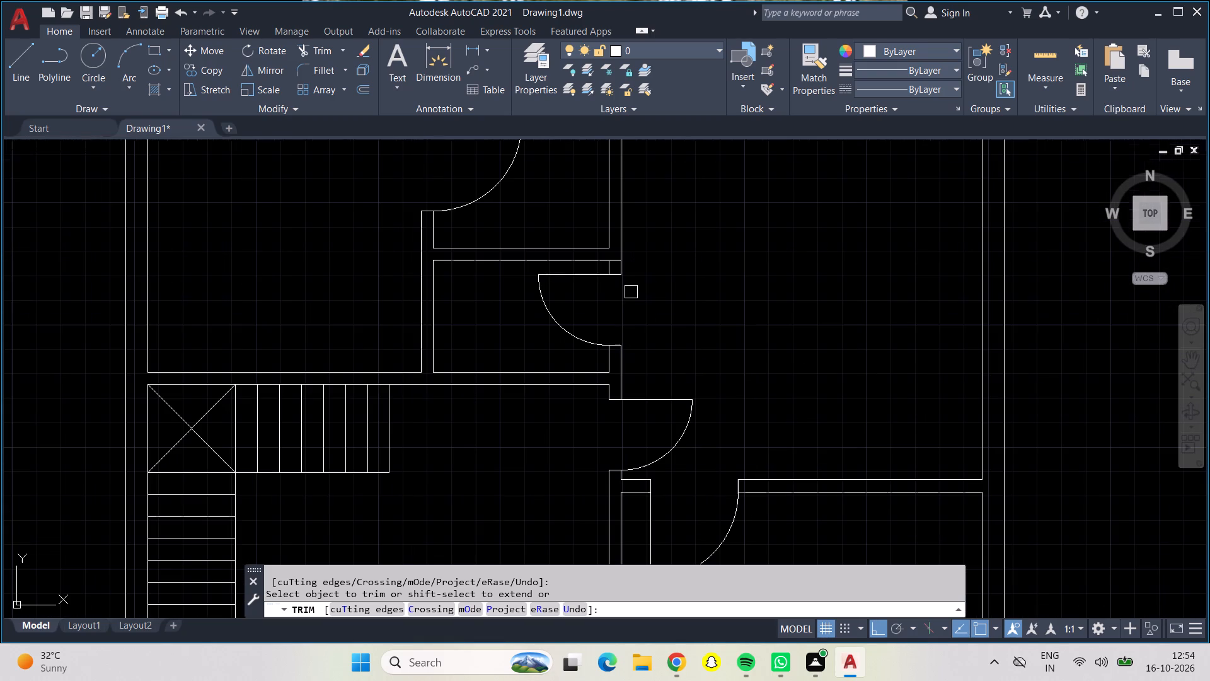
key("Escape")
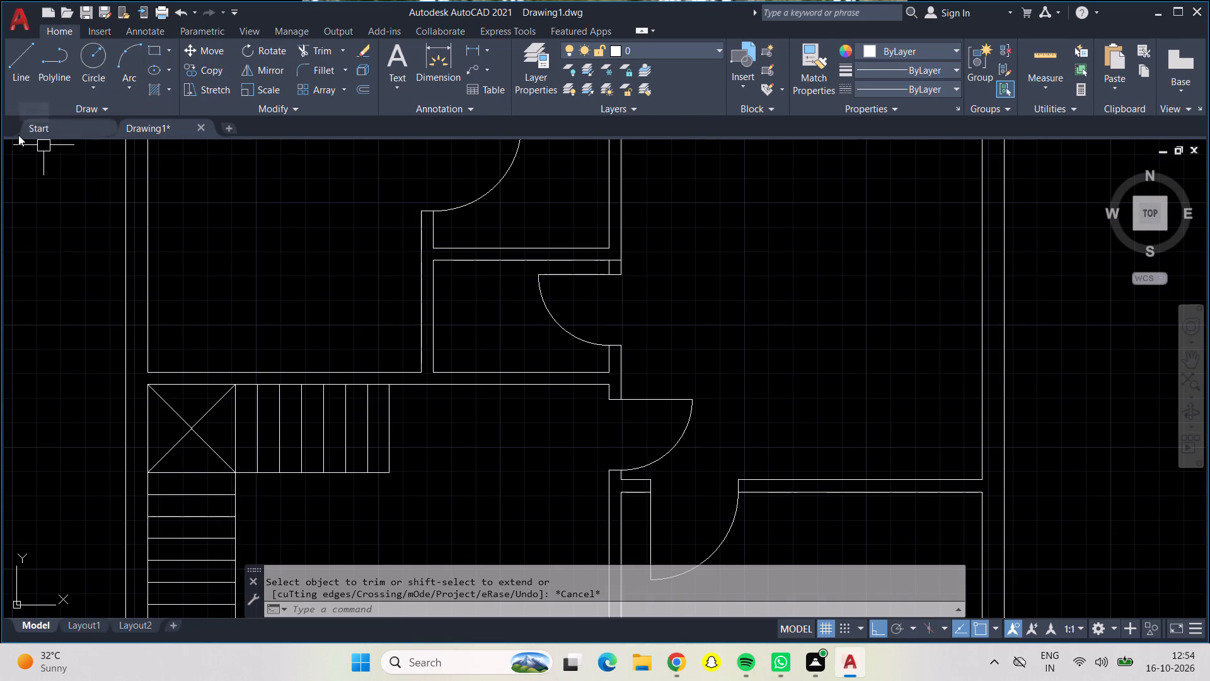
Offset the leaf lines of the lower small room's door and the two doors below it by 1" toward their openings.
key("o")
key("Return")
type("1\"")
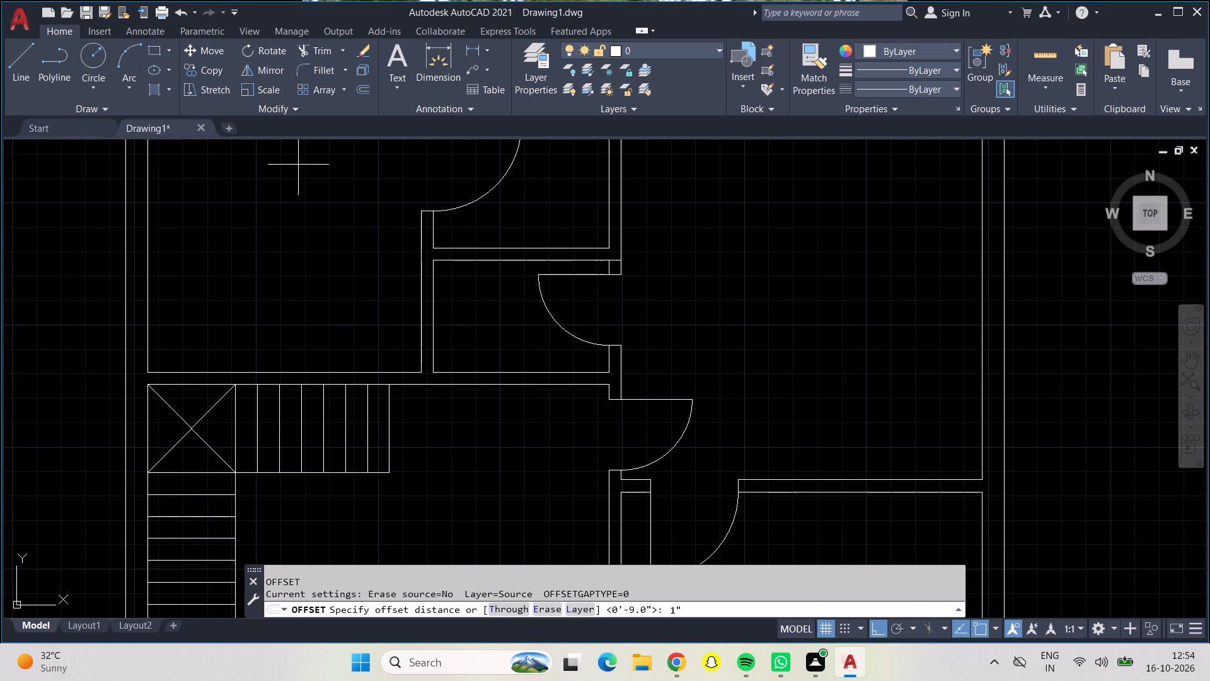
key("Return")
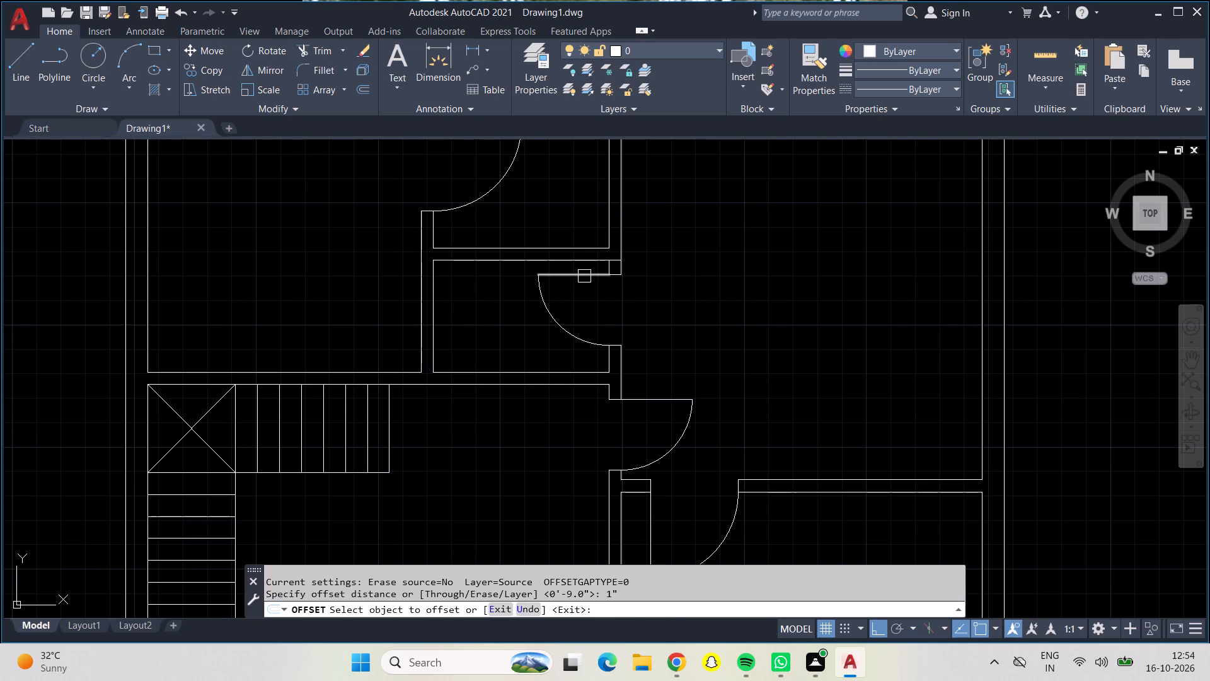
left_click(584, 276)
left_click(592, 320)
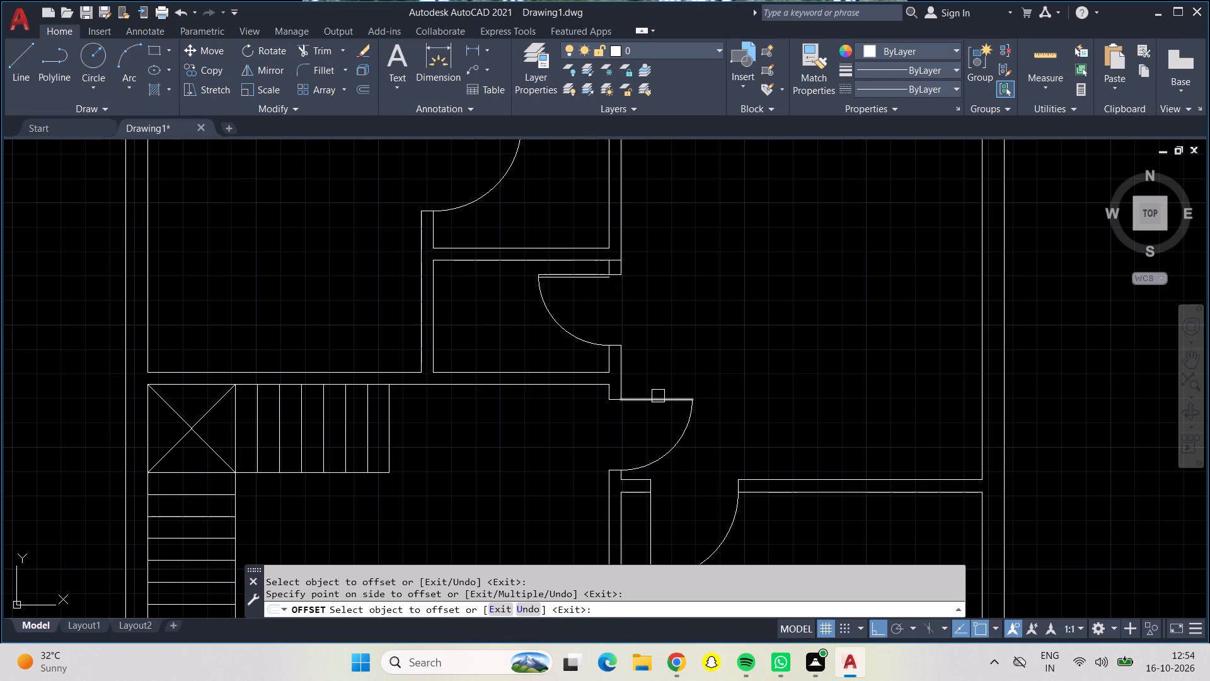
left_click(658, 396)
left_click(649, 423)
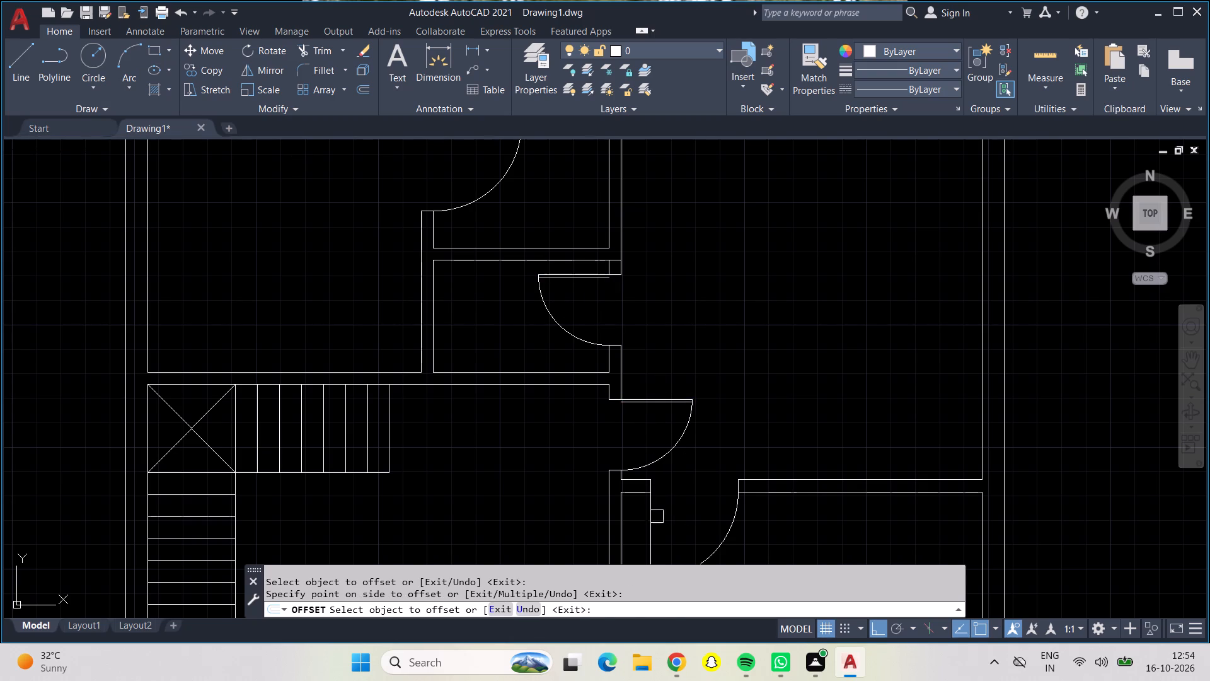
left_click(651, 516)
left_click(676, 523)
Offset the hinge-side jamb lines of the same three doors by 1" into the openings, extending the leaf thickness across the wall.
scroll(613, 394, "up", 3)
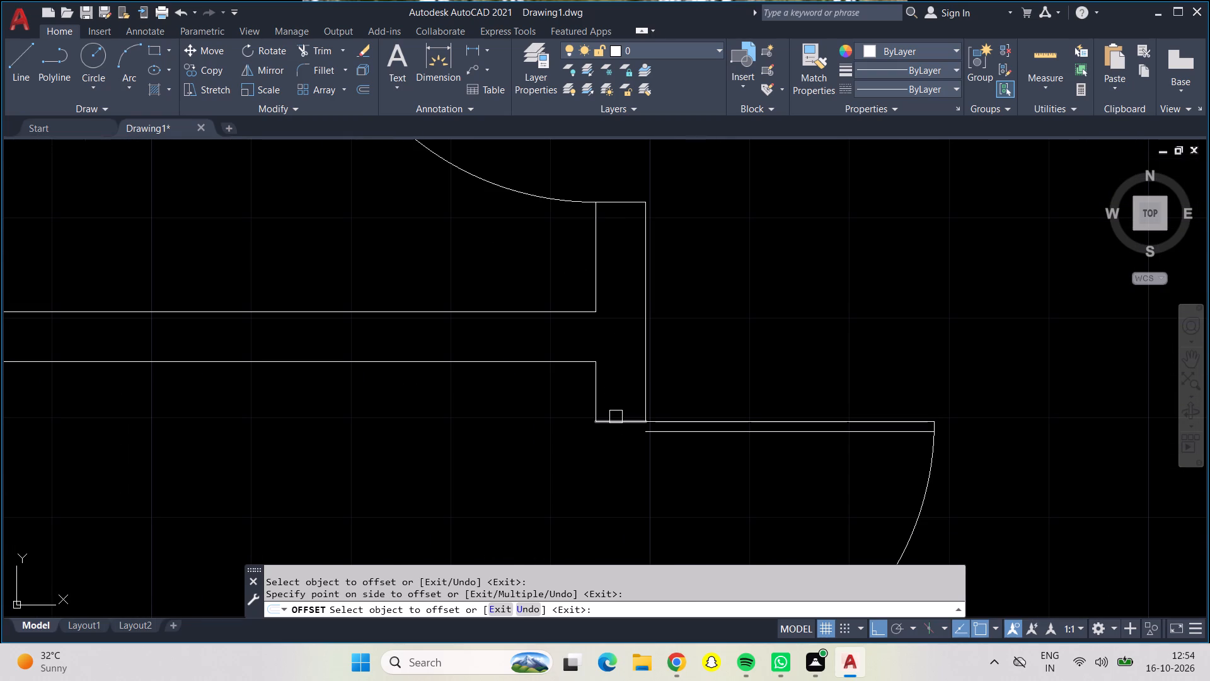
left_click(616, 417)
left_click(620, 477)
scroll(705, 357, "down", 1)
middle_click_drag(706, 356, 705, 365)
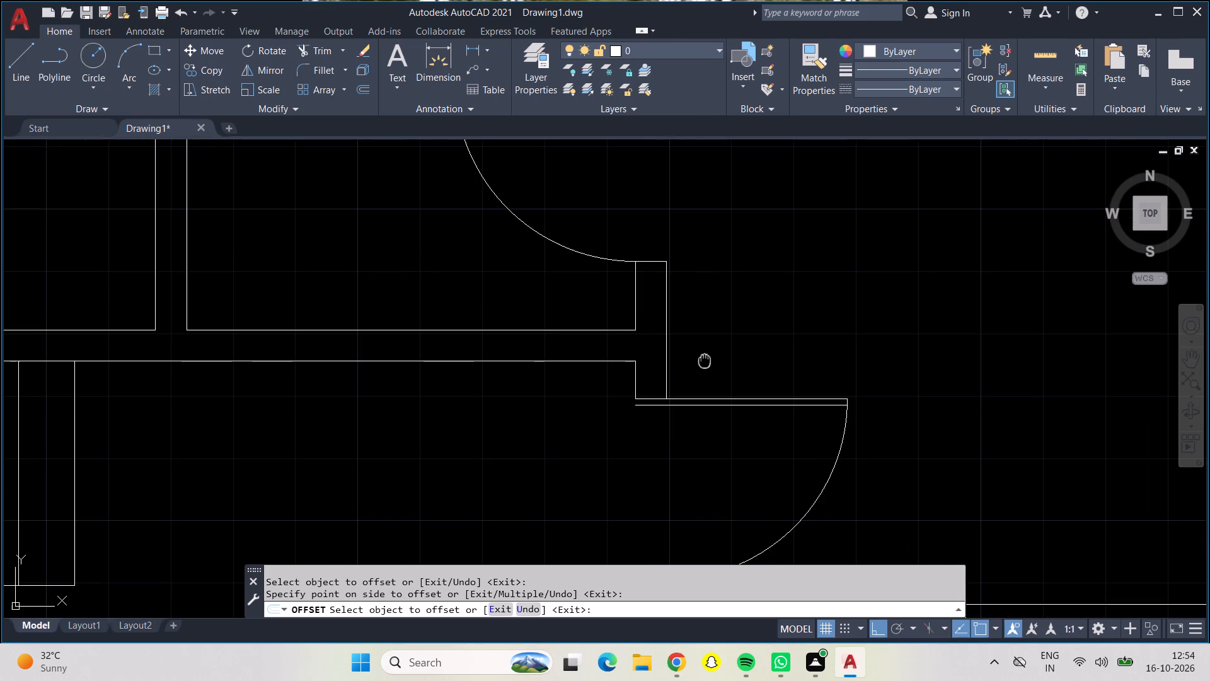
middle_click_drag(705, 365, 706, 521)
left_click(647, 244)
left_click(658, 311)
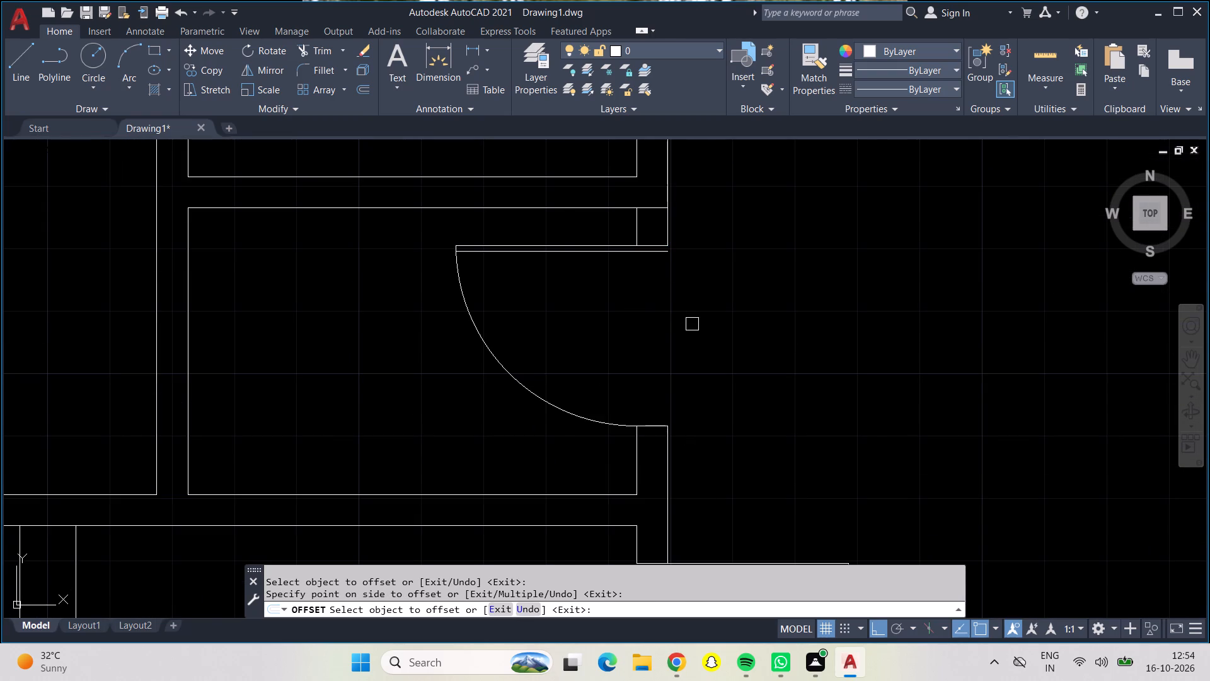
scroll(700, 328, "down", 1)
middle_click_drag(700, 330, 688, 198)
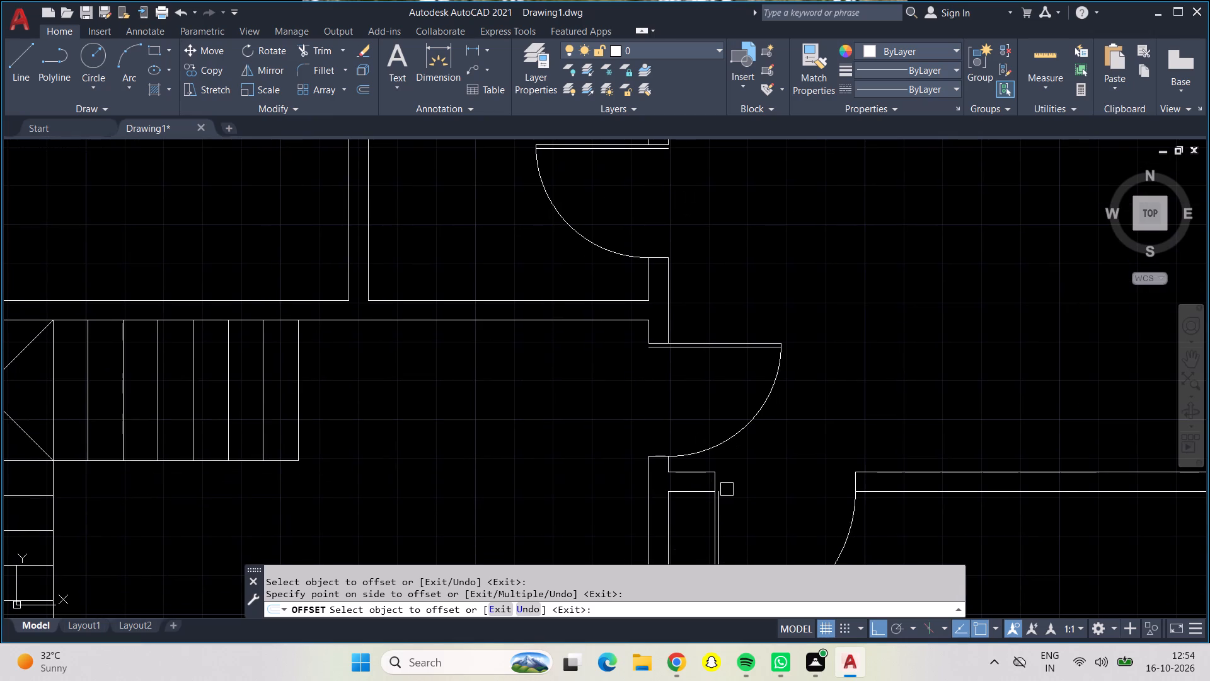
left_click(719, 484)
left_click(749, 496)
scroll(750, 487, "down", 1)
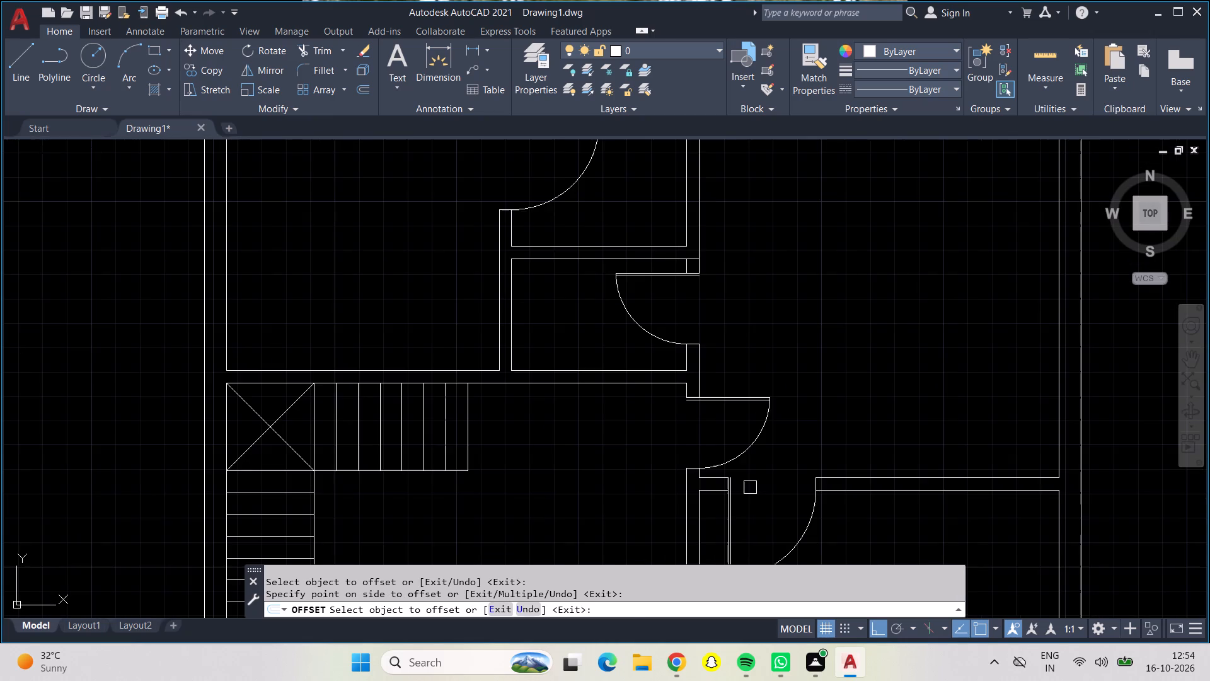
Offset the leaf and hinge-side jamb lines of the upper small room's door by 1" into its opening.
middle_click_drag(750, 487, 770, 656)
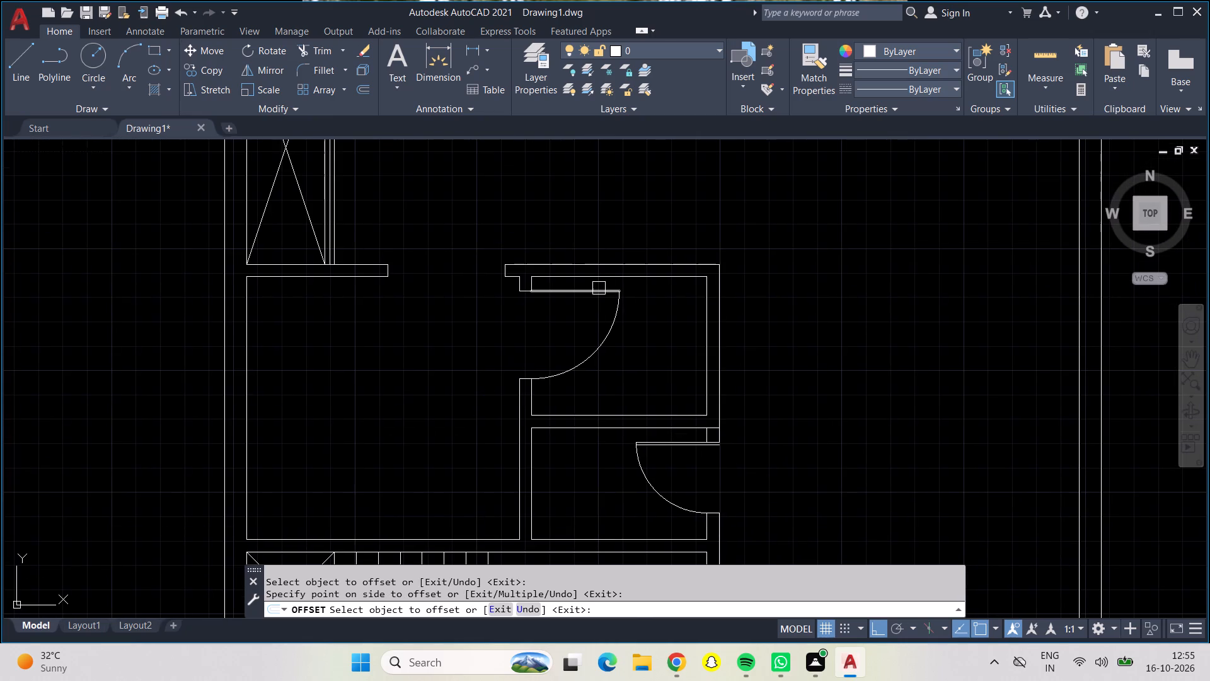
left_click_drag(599, 288, 599, 305)
left_click(599, 310)
scroll(522, 293, "up", 3)
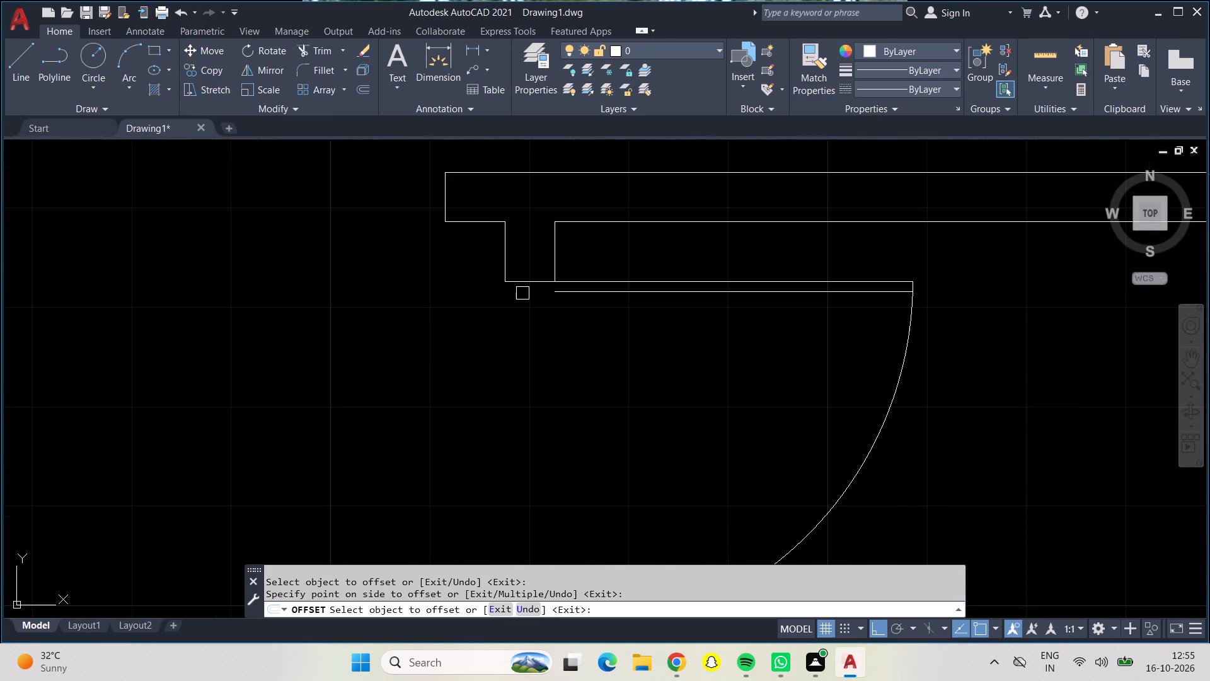
left_click(527, 286)
left_click(522, 305)
scroll(445, 315, "down", 1)
Offset the leaf lines of the three doors at the plan's upper central partitions by 1" toward their swings.
scroll(445, 316, "down", 2)
scroll(400, 264, "down", 1)
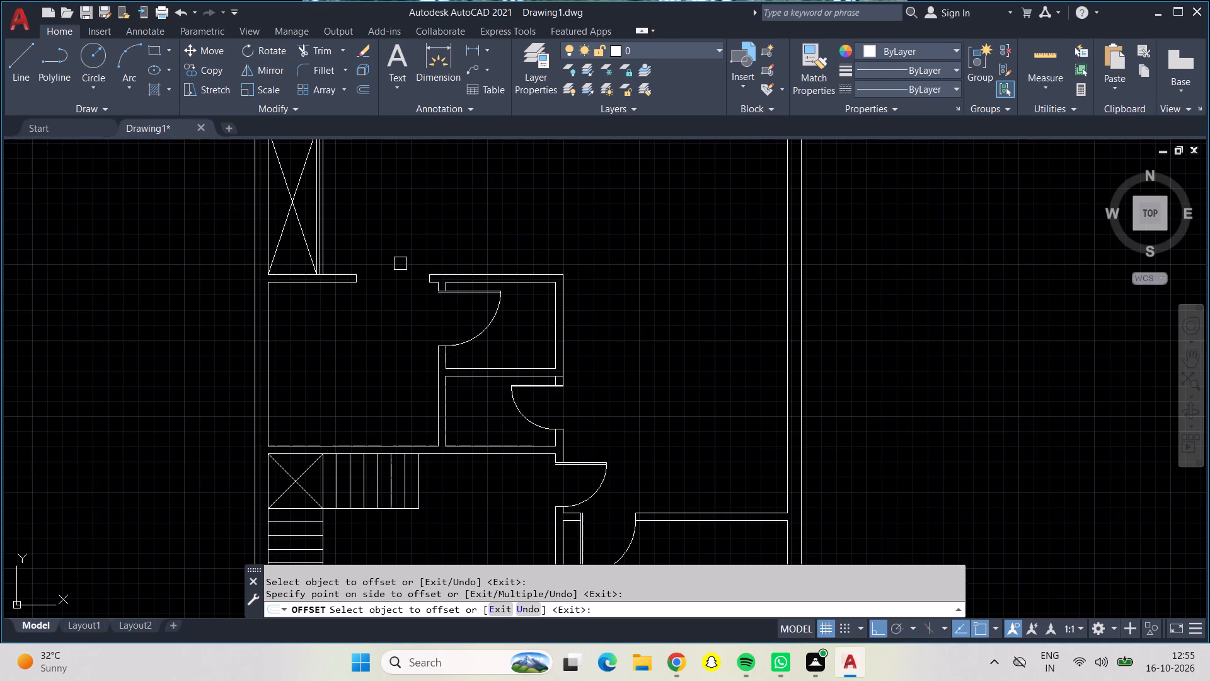
middle_click_drag(400, 264, 417, 504)
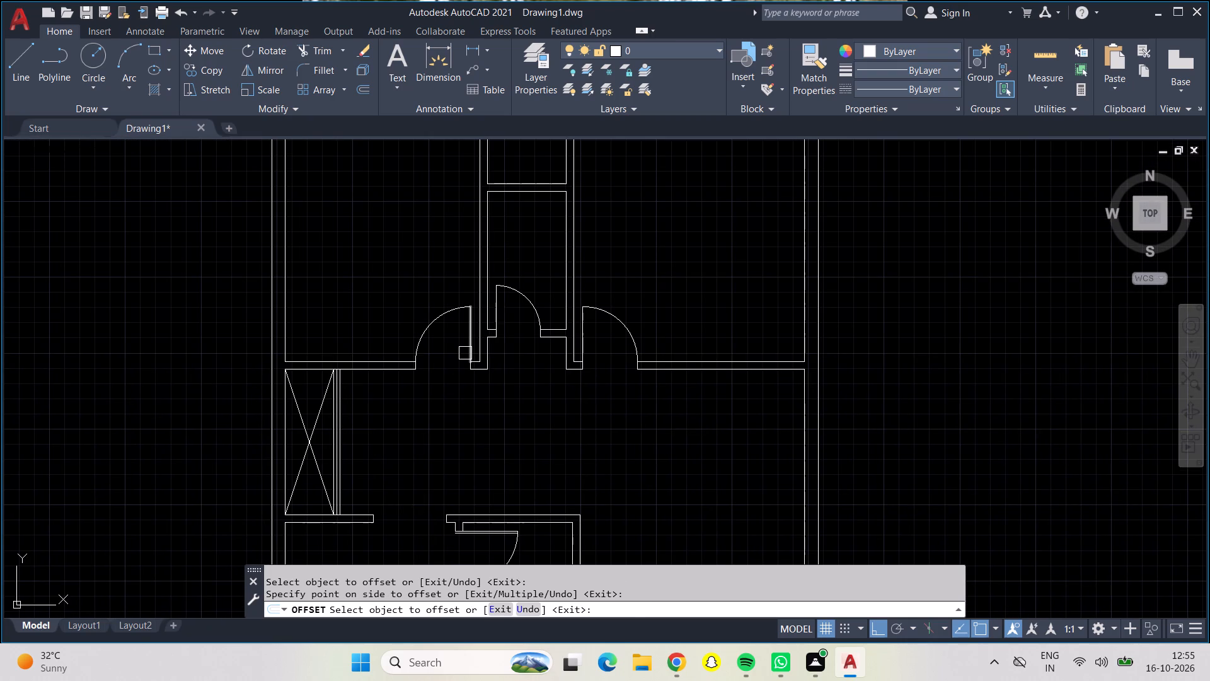
left_click(465, 353)
left_click(428, 340)
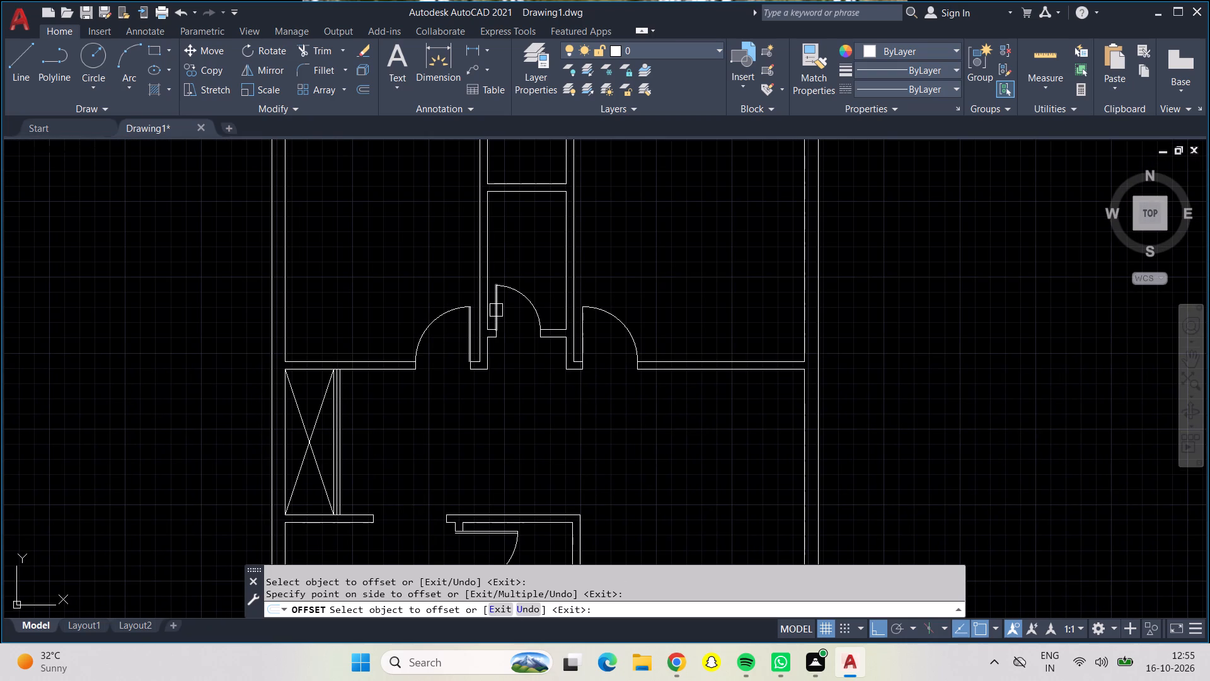
left_click(496, 310)
left_click(510, 315)
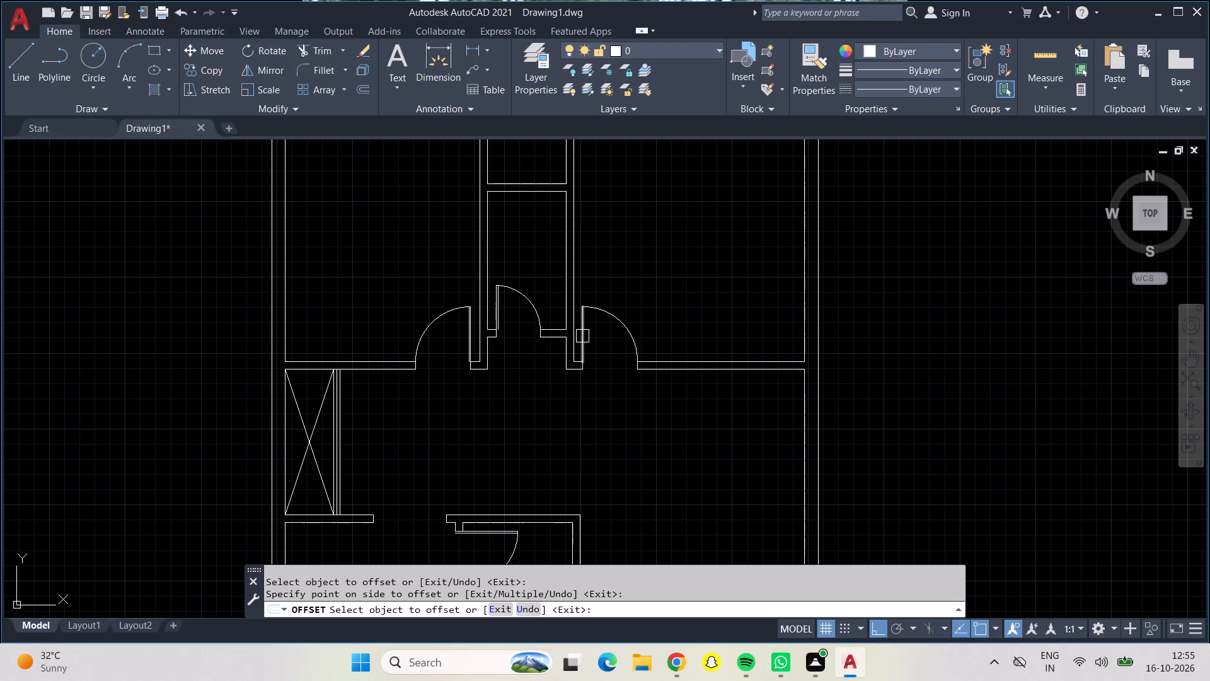
left_click(587, 336)
left_click(611, 344)
Offset the hinge-side jamb lines of the three upper central doors by 1" into their openings.
scroll(592, 366, "up", 4)
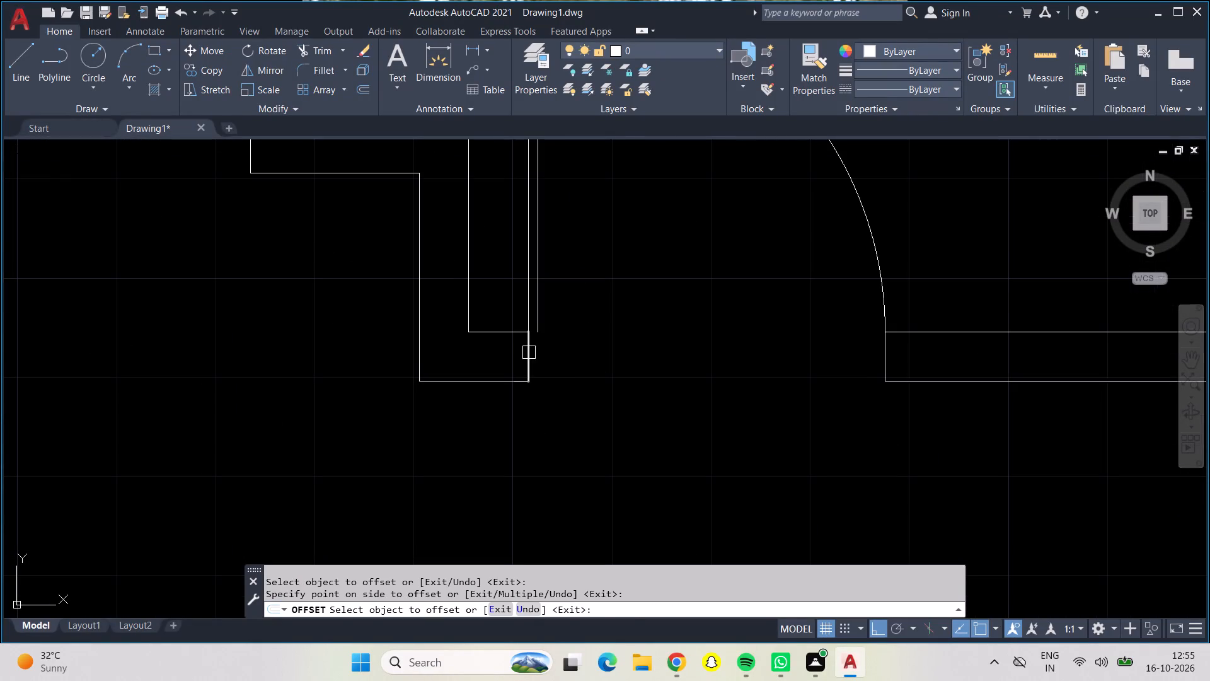
left_click(526, 352)
left_click(604, 399)
scroll(590, 397, "down", 1)
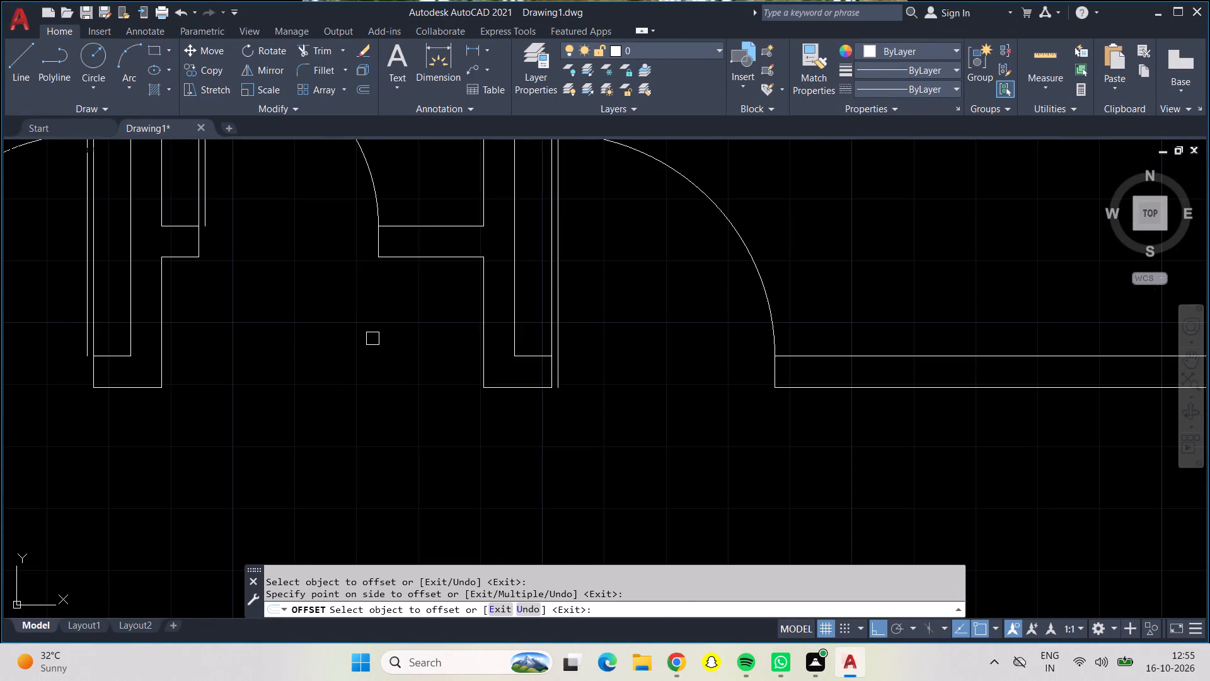
middle_click_drag(371, 337, 495, 404)
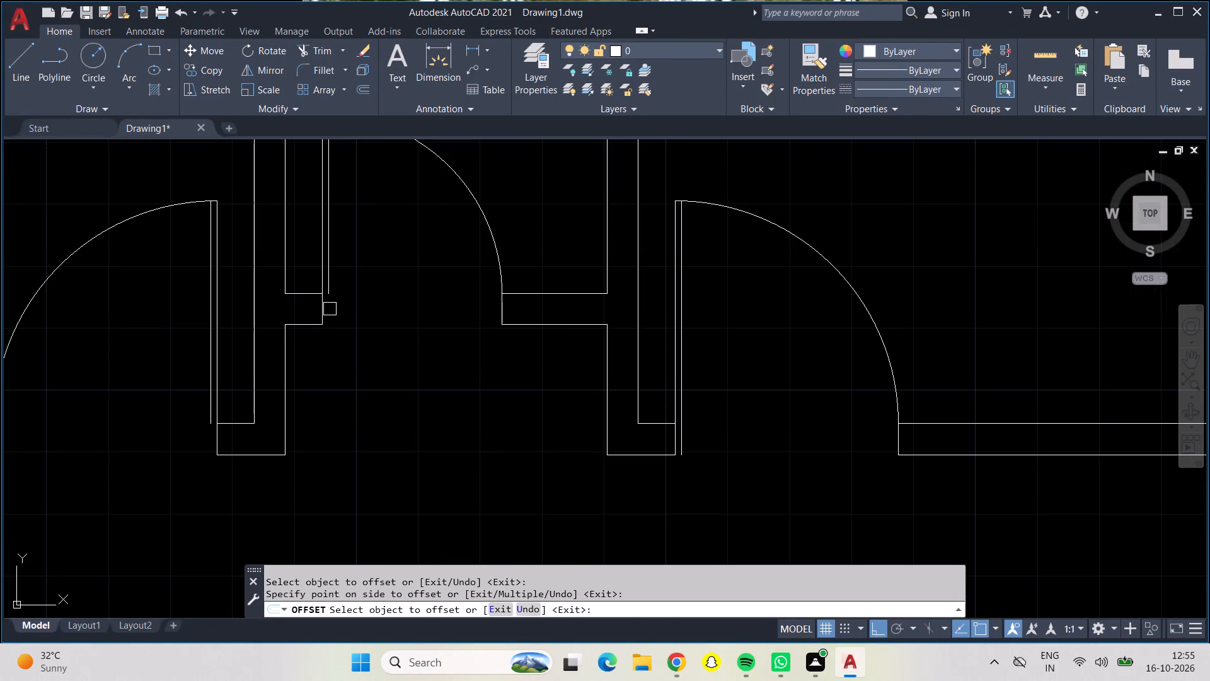
left_click(320, 307)
left_click(367, 326)
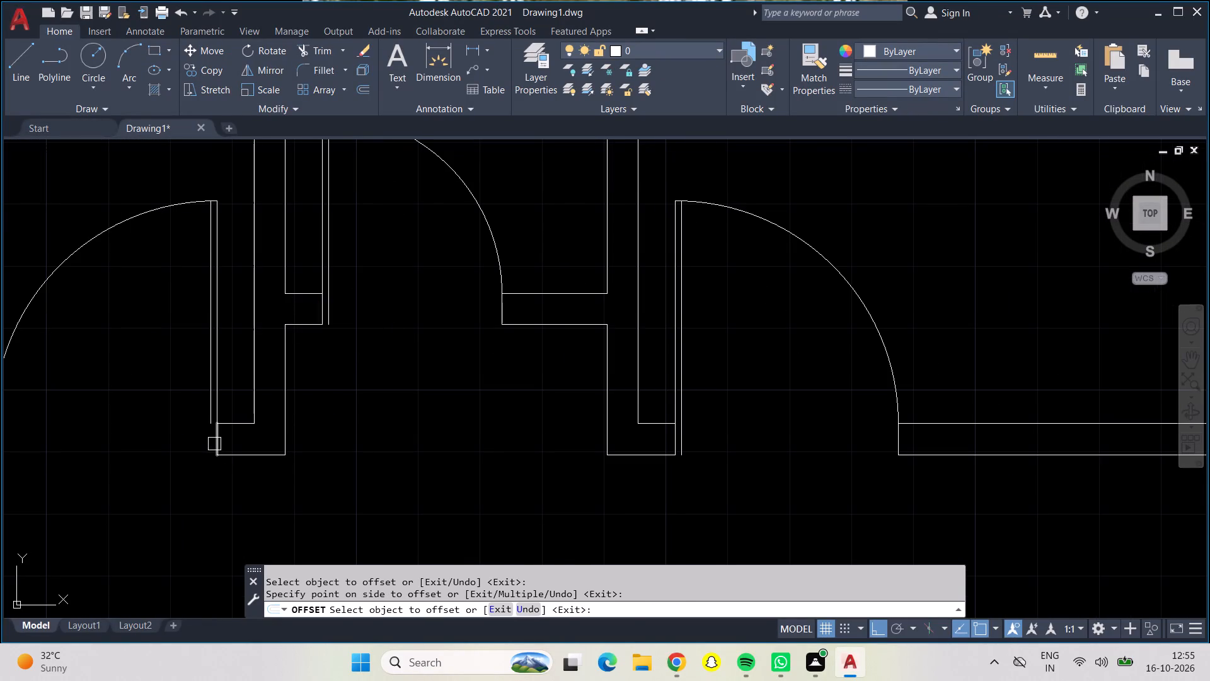
left_click(214, 437)
left_click(190, 428)
scroll(308, 480, "down", 2)
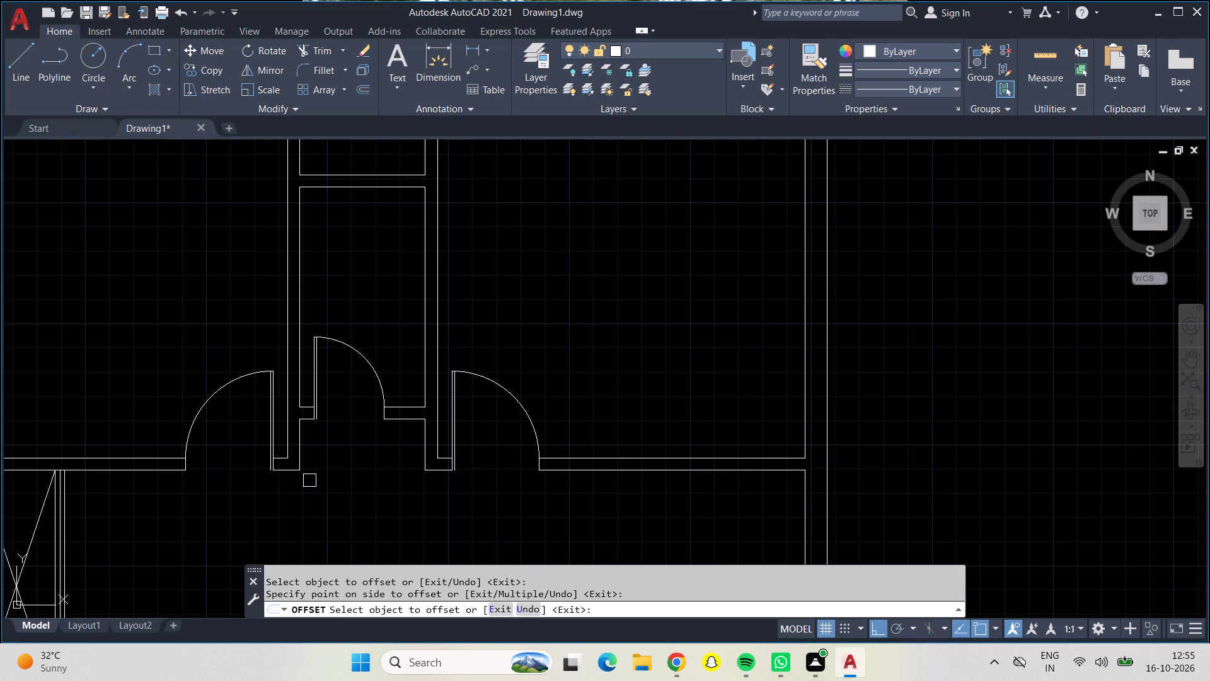
Exit the offset command and look over the whole floor plan with its doors, partitions and staircase.
scroll(336, 395, "down", 2)
scroll(455, 489, "down", 1)
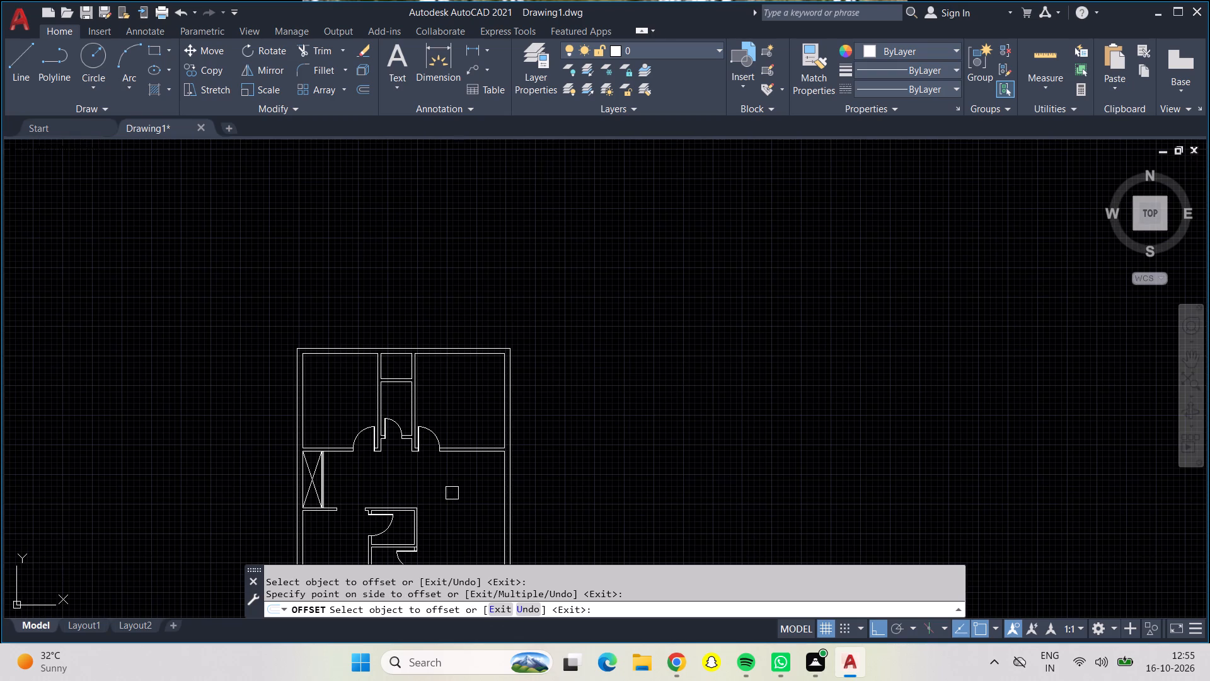
key("Escape")
scroll(442, 496, "down", 1)
middle_click_drag(439, 496, 429, 373)
middle_click_drag(441, 361, 447, 359)
middle_click_drag(453, 358, 478, 361)
middle_click(478, 361)
scroll(478, 397, "up", 1)
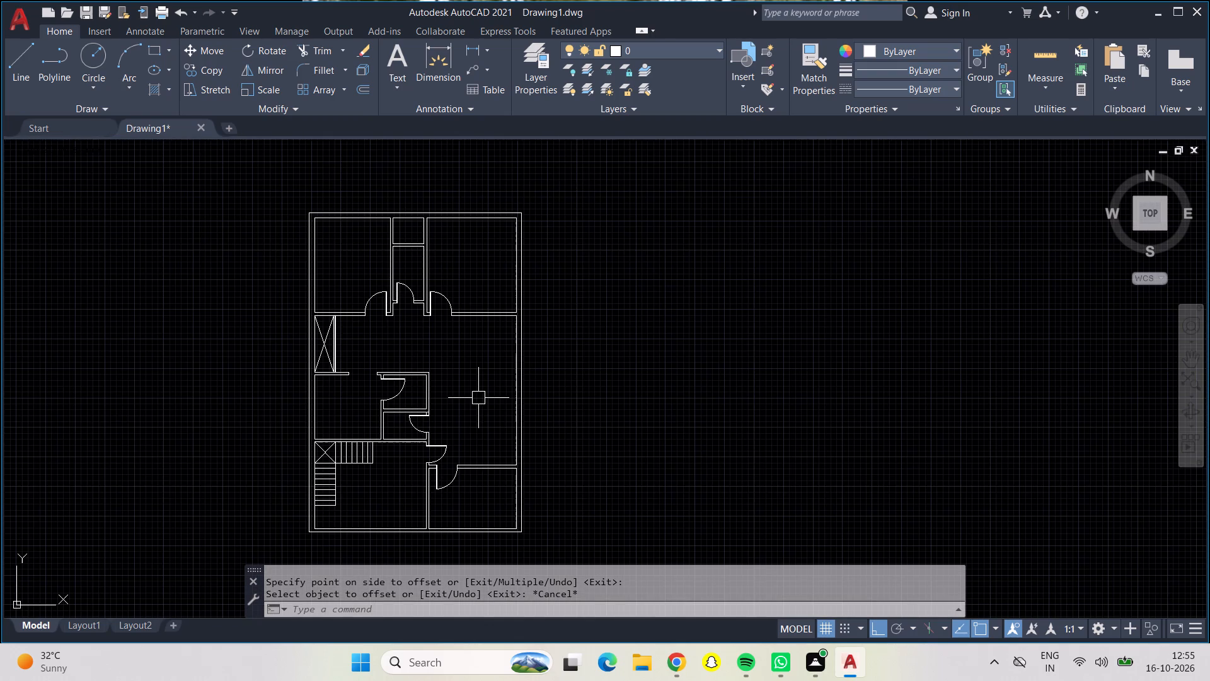
scroll(452, 390, "up", 1)
middle_click_drag(455, 390, 560, 360)
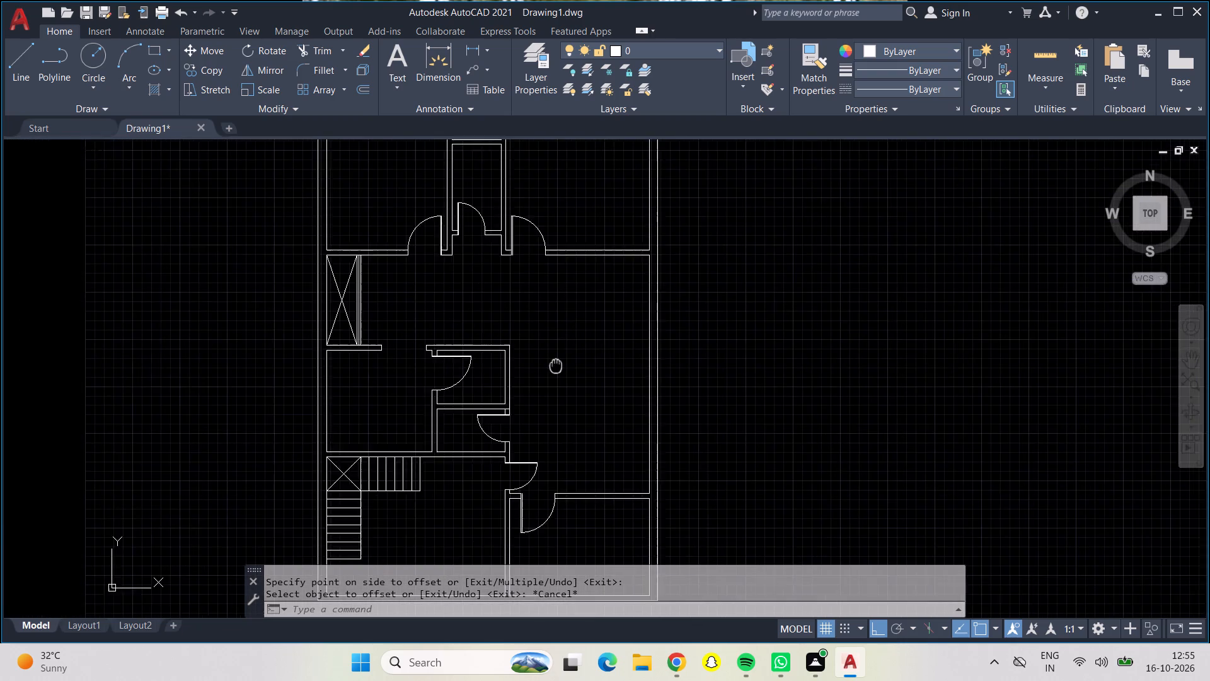
middle_click_drag(560, 360, 568, 322)
scroll(569, 332, "down", 1)
middle_click_drag(569, 332, 569, 390)
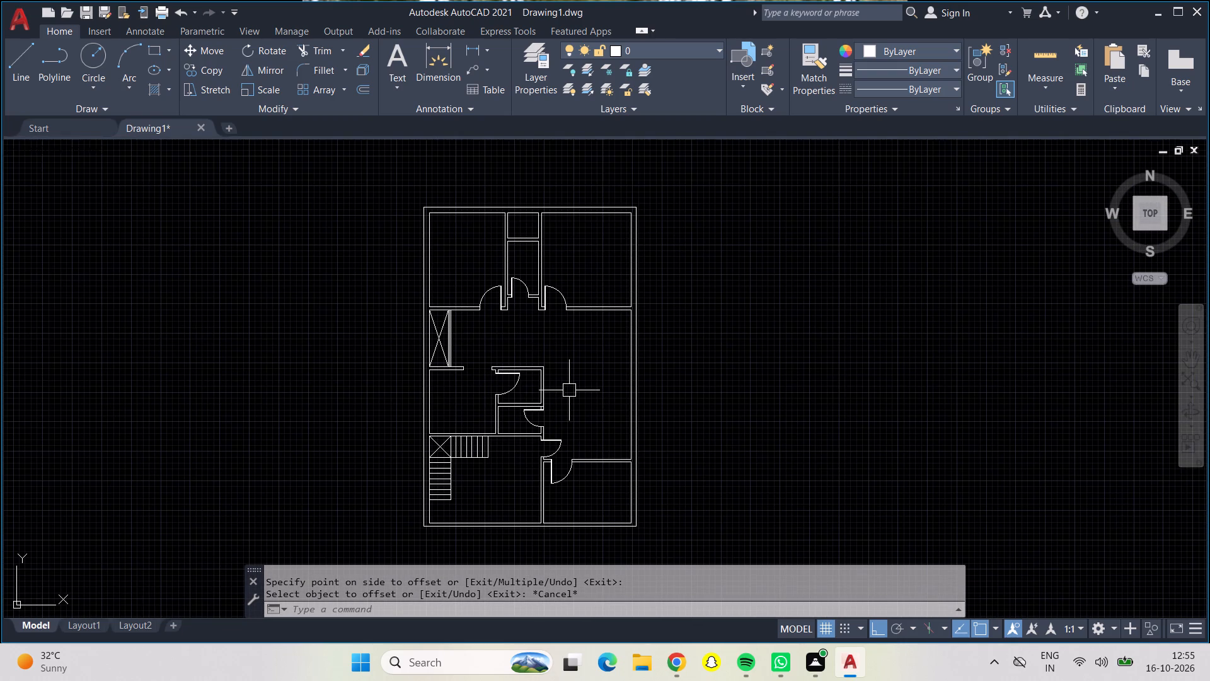
key("Escape")
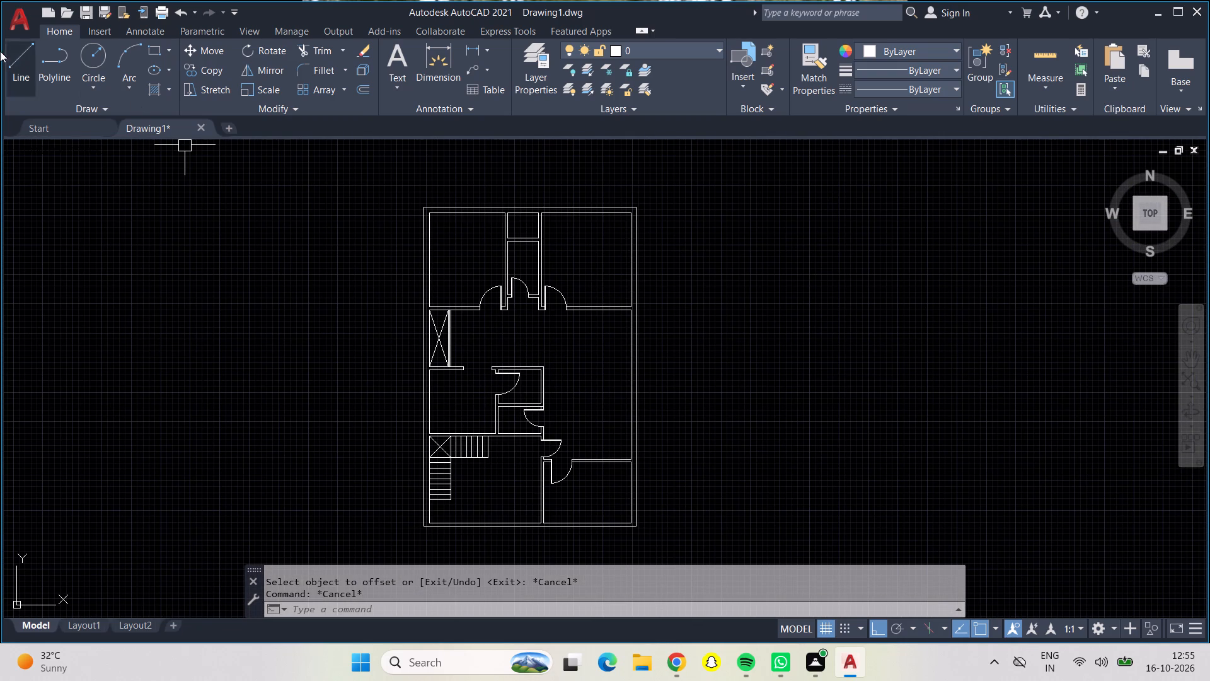
Draw two crossing diagonal lines corner to corner in the small central compartment at the plan's upper wall.
left_click(30, 64)
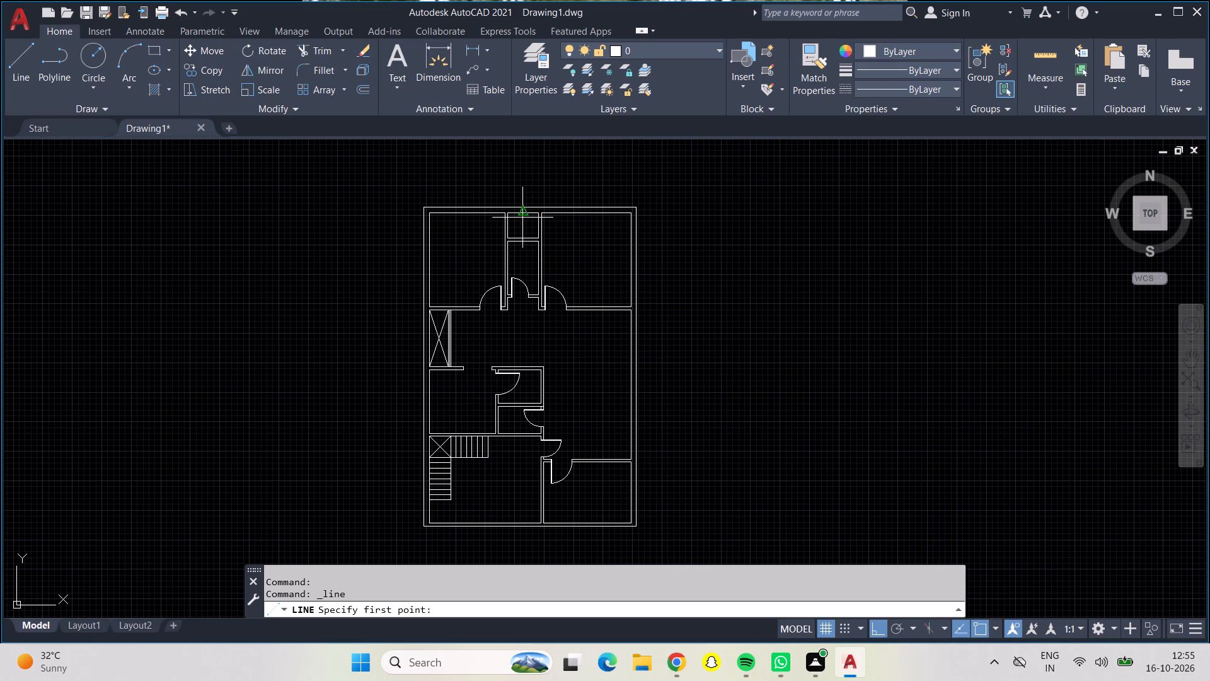
scroll(522, 219, "up", 3)
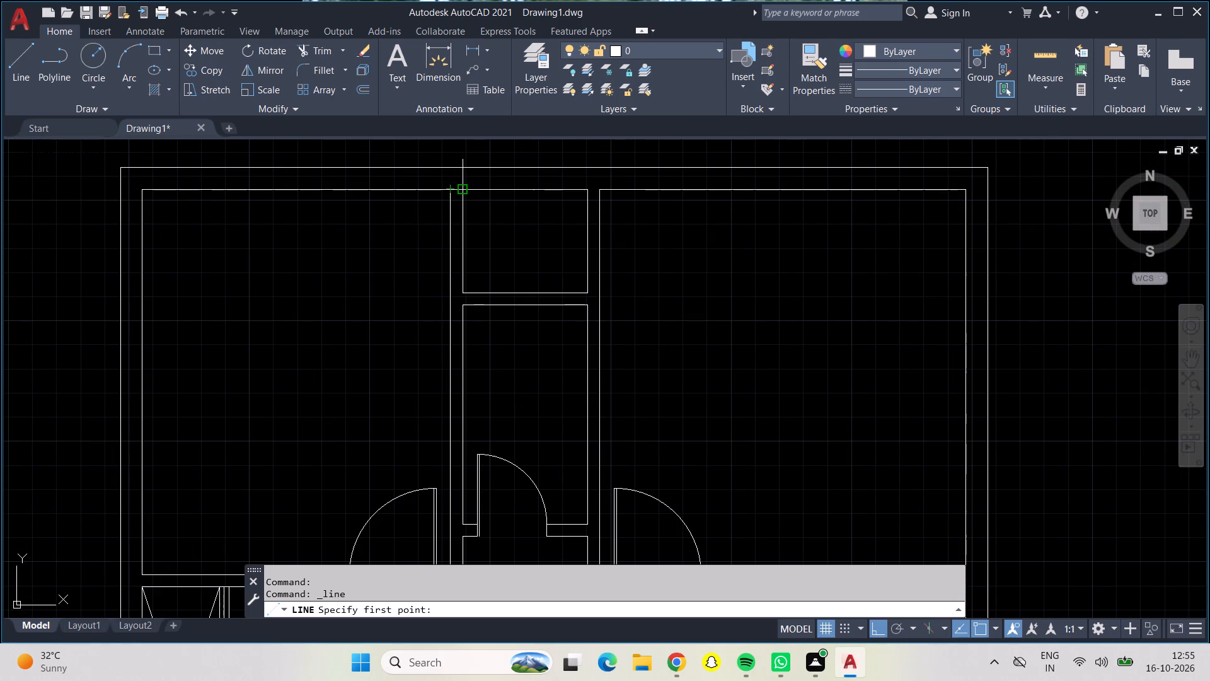
left_click(465, 189)
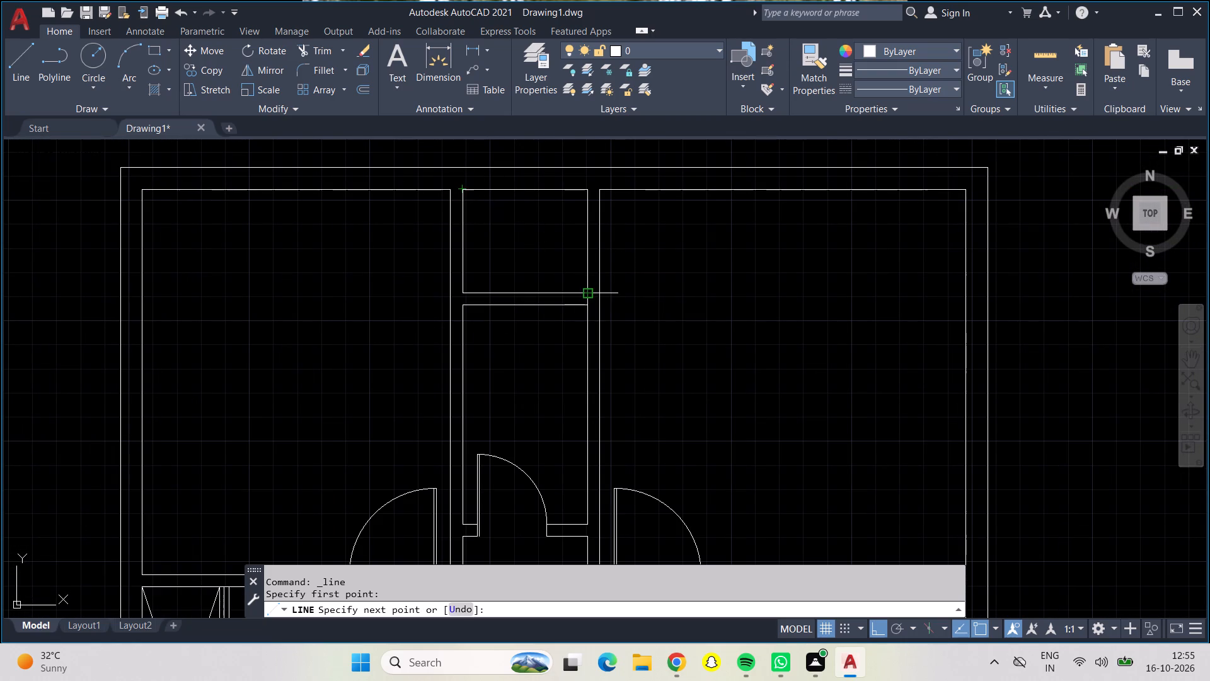
left_click(587, 291)
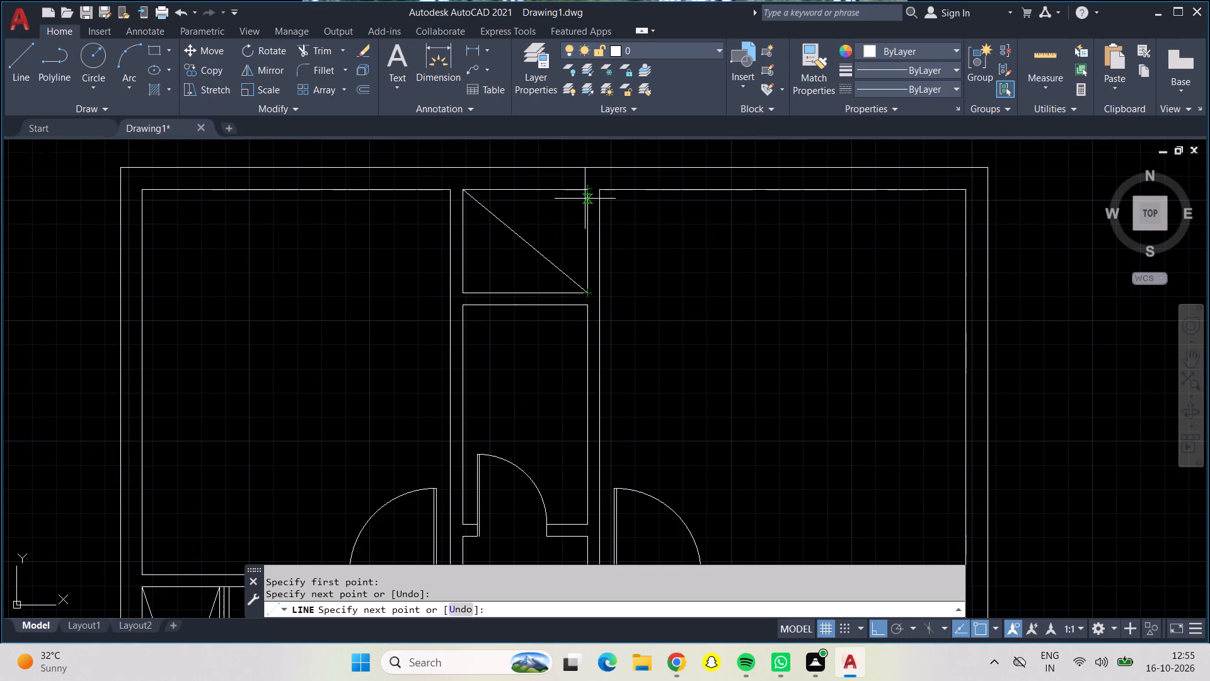
left_click(587, 192)
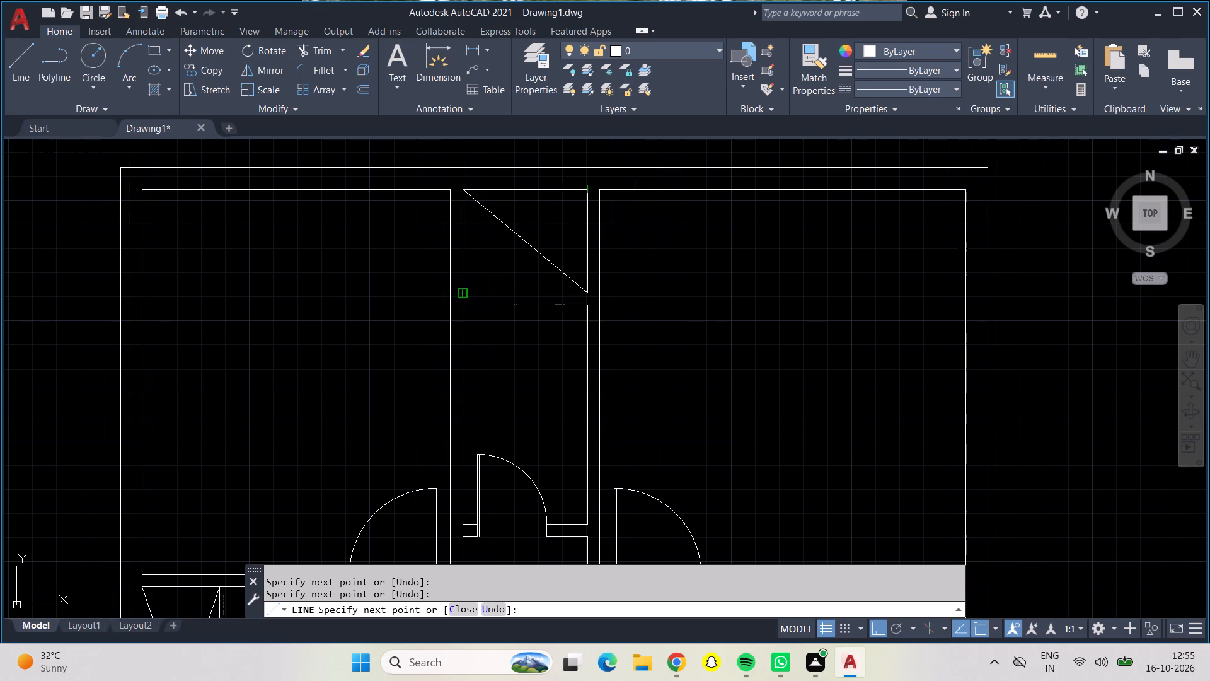
left_click(463, 292)
key("Escape")
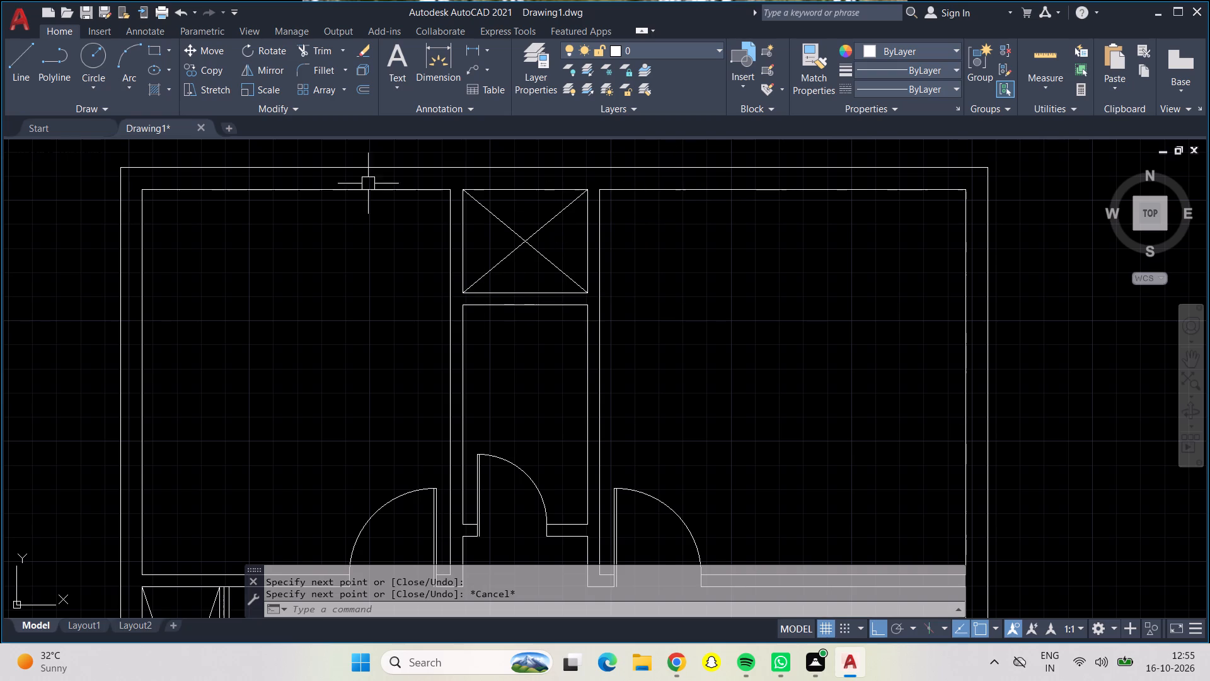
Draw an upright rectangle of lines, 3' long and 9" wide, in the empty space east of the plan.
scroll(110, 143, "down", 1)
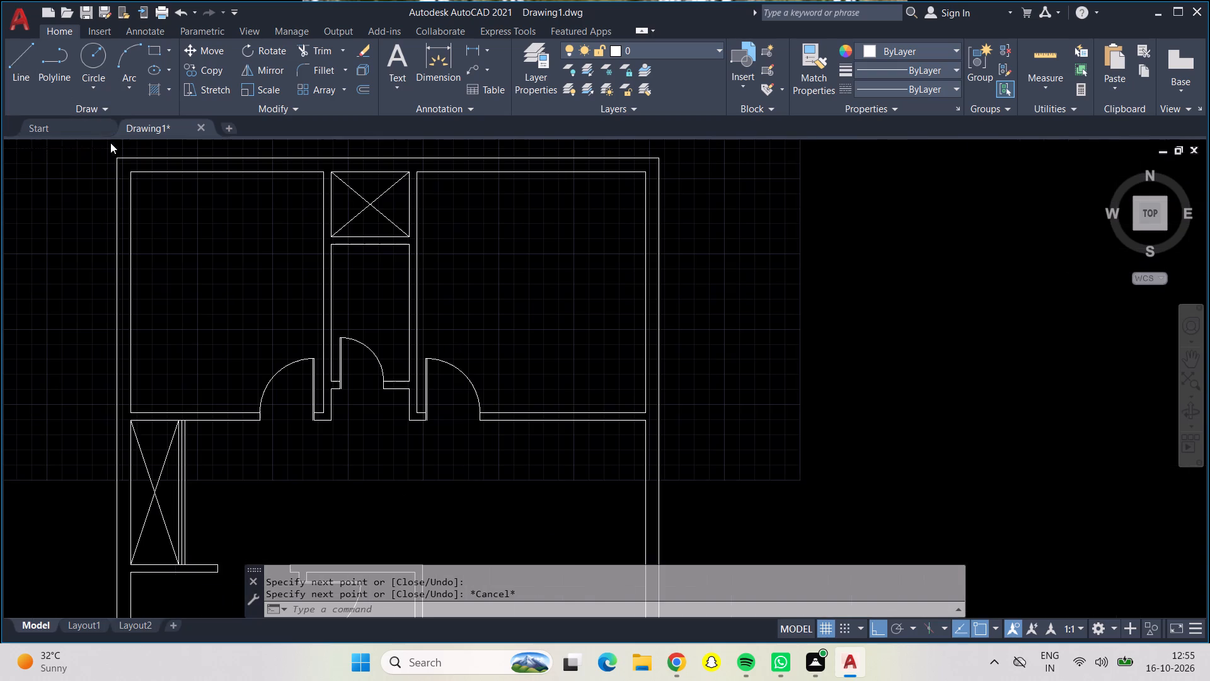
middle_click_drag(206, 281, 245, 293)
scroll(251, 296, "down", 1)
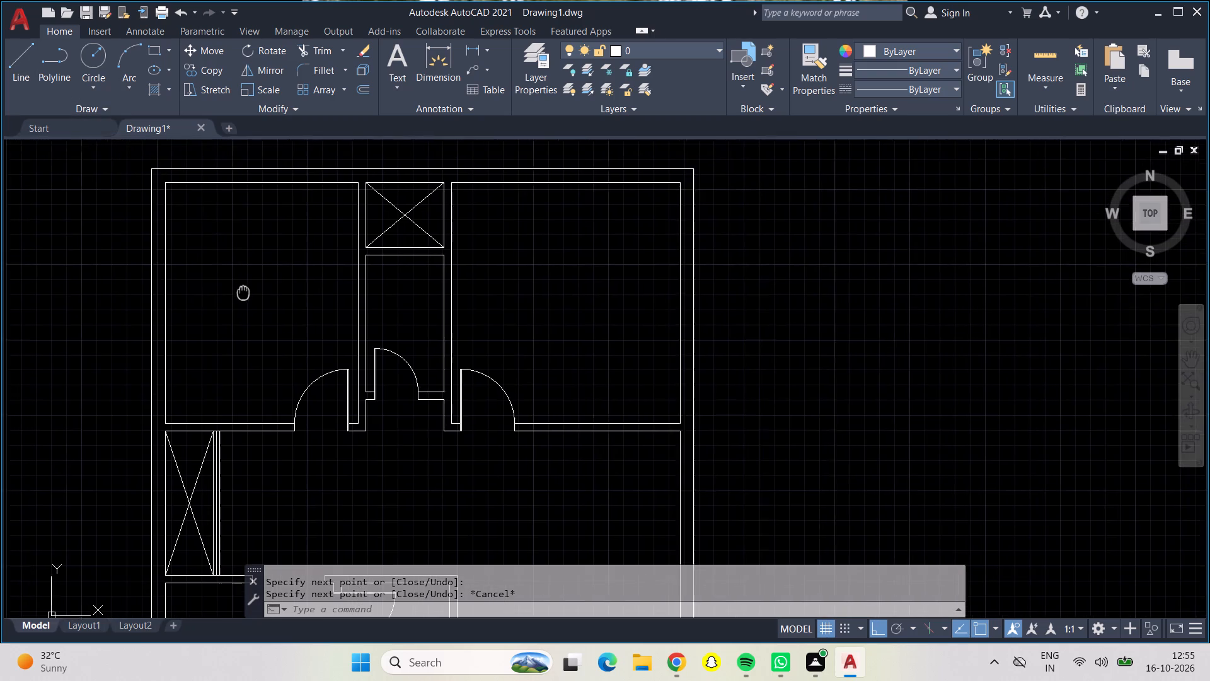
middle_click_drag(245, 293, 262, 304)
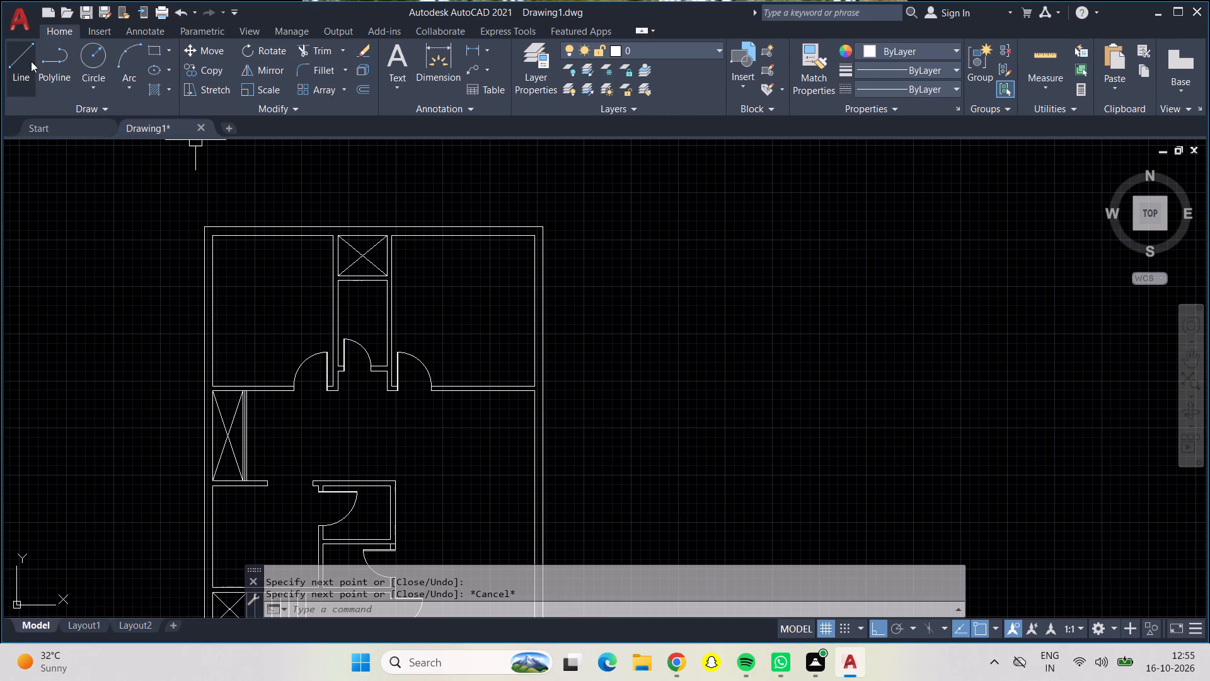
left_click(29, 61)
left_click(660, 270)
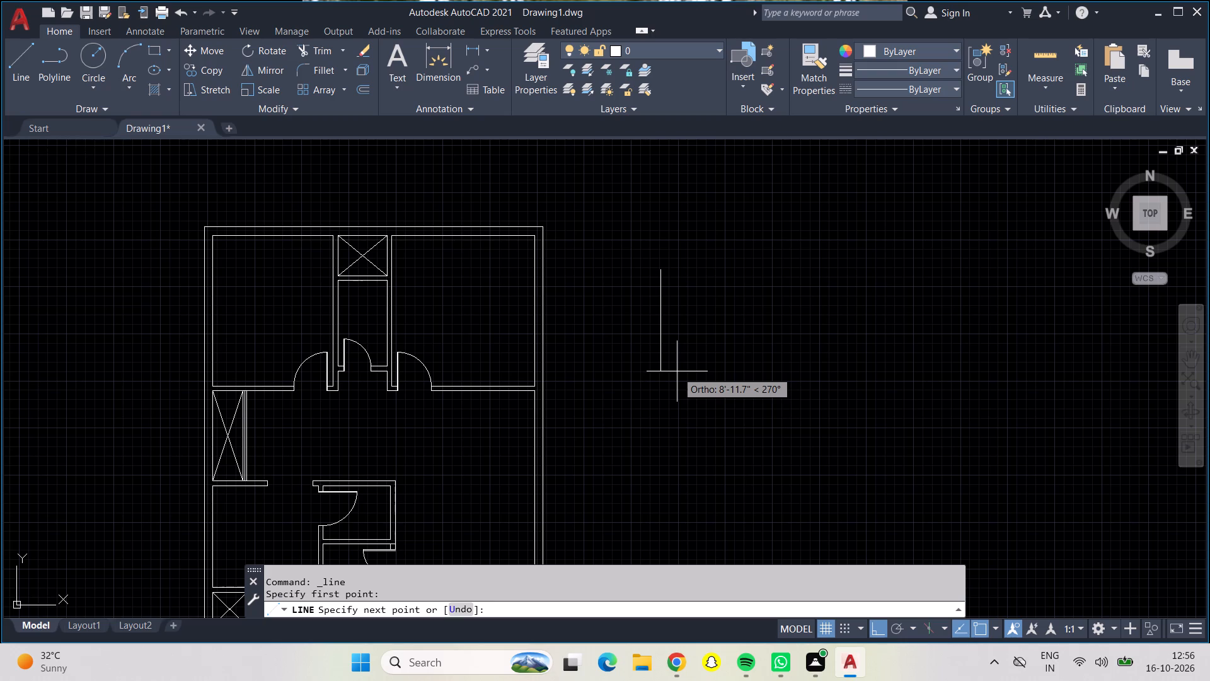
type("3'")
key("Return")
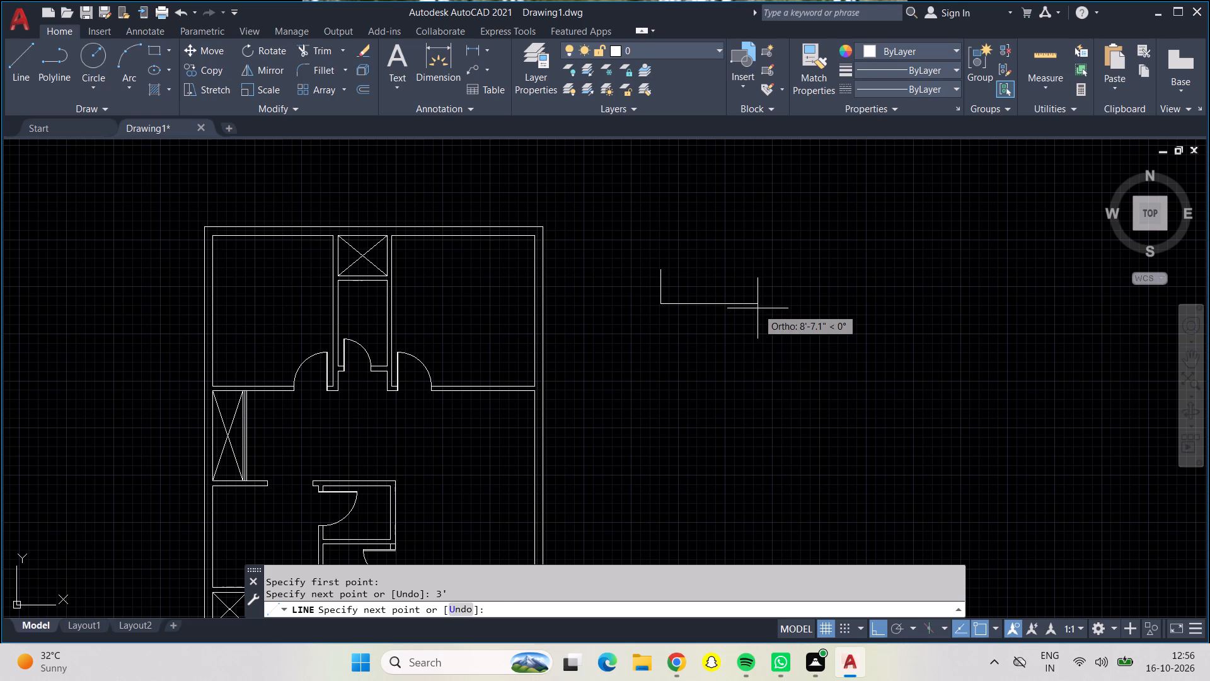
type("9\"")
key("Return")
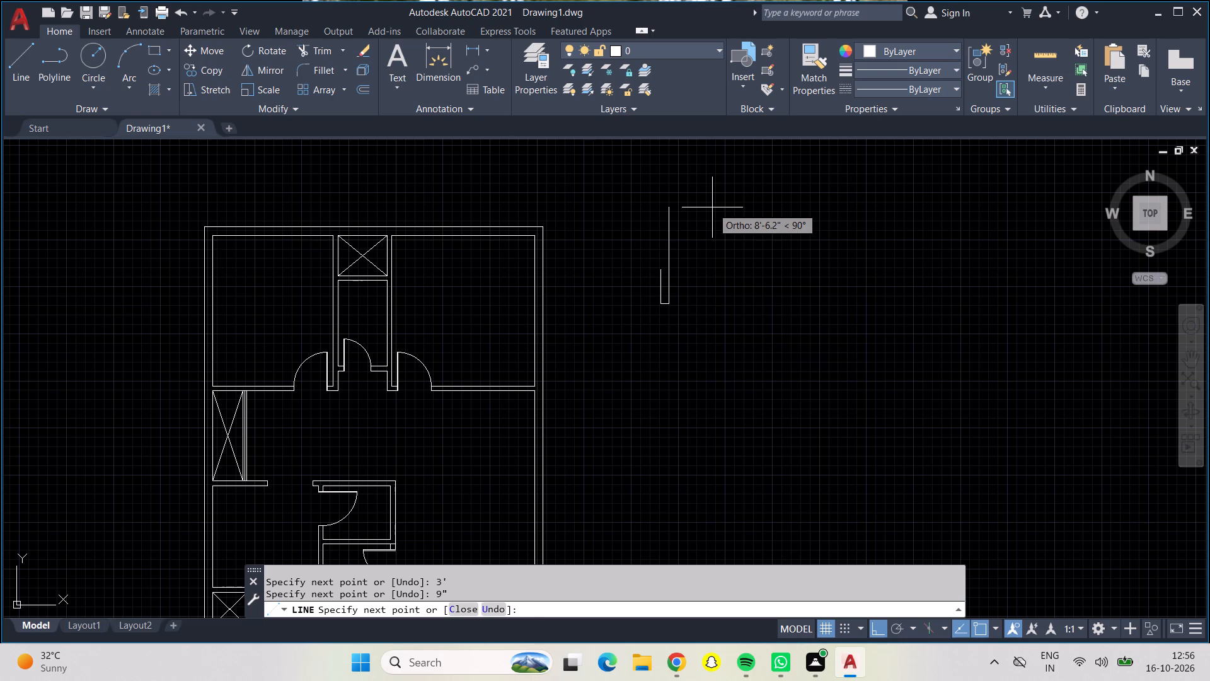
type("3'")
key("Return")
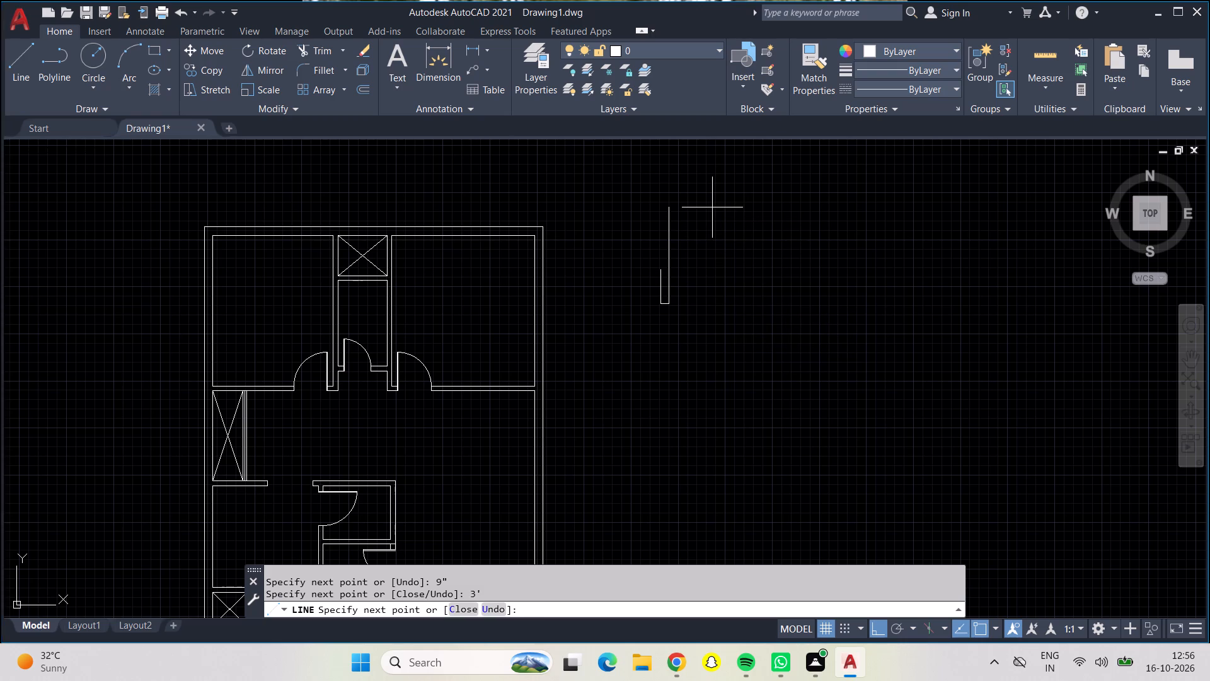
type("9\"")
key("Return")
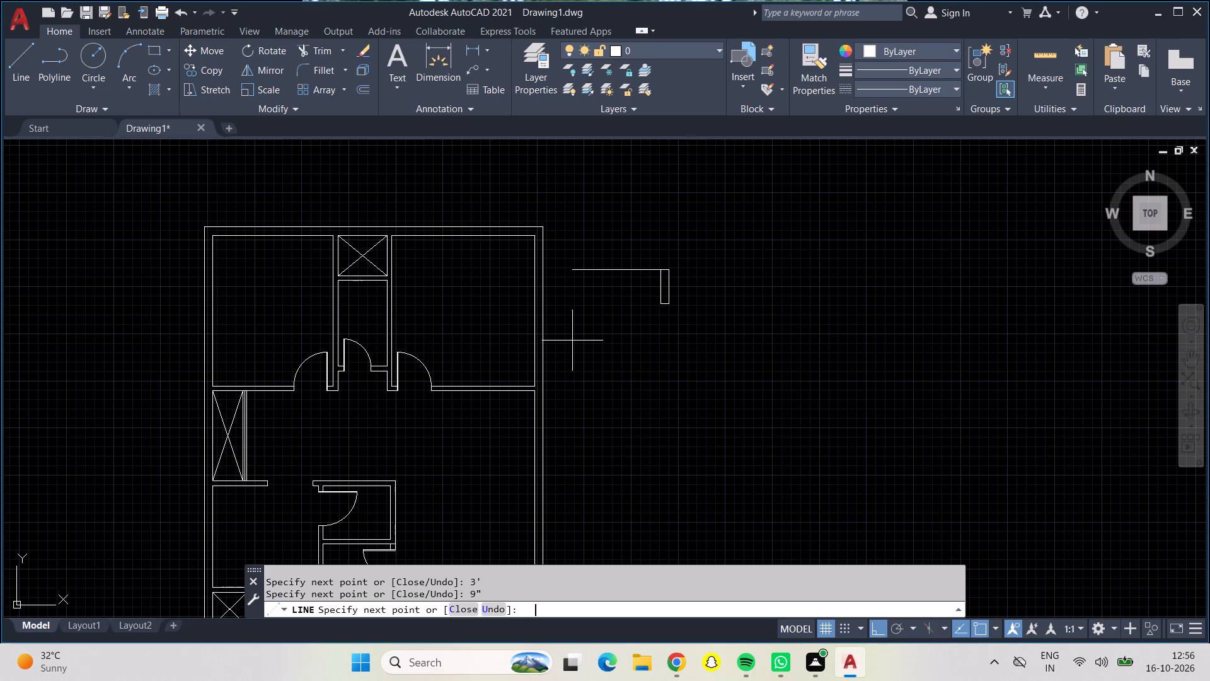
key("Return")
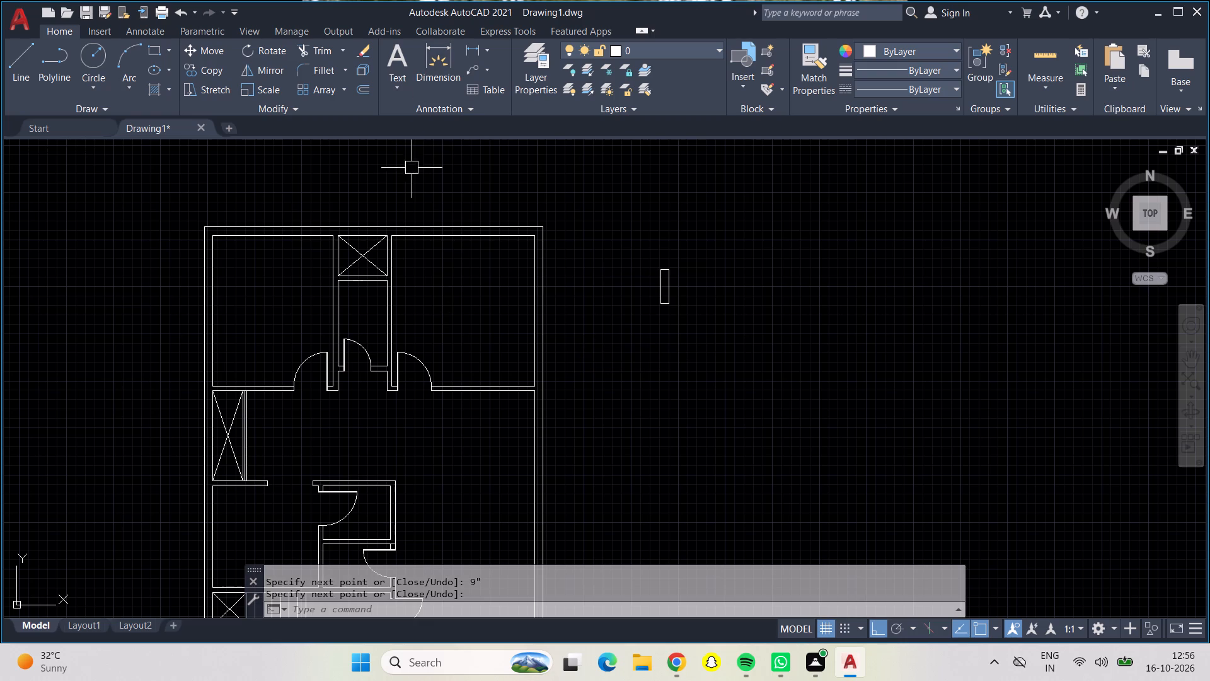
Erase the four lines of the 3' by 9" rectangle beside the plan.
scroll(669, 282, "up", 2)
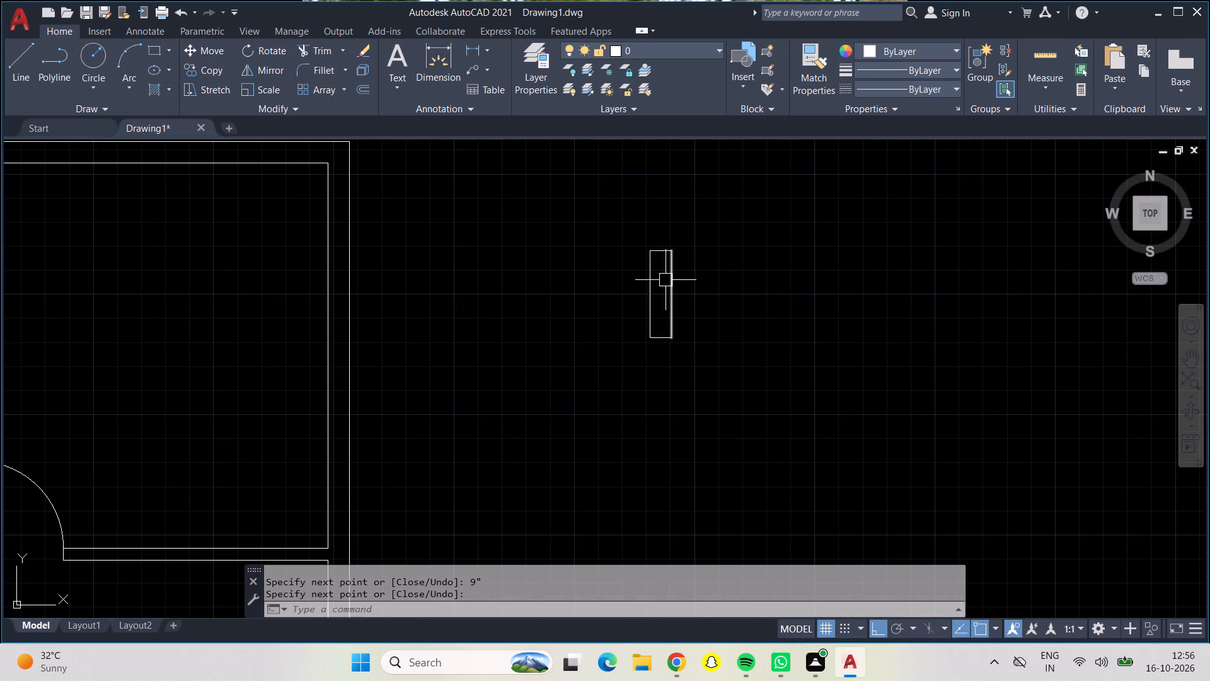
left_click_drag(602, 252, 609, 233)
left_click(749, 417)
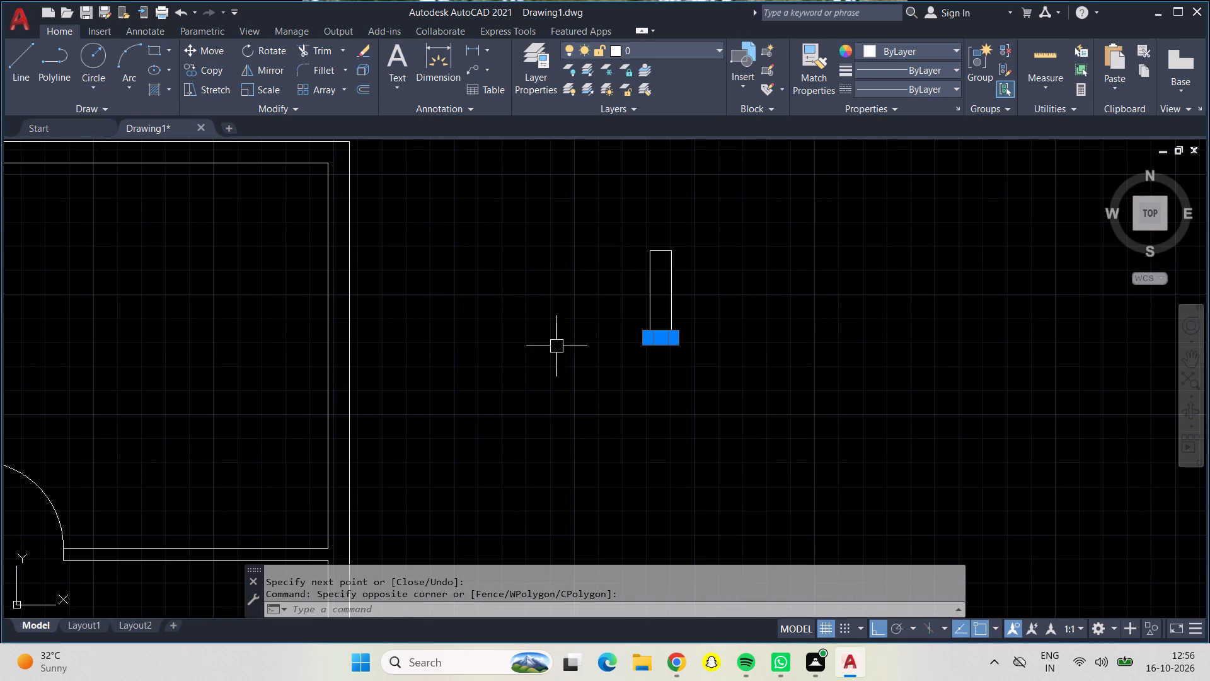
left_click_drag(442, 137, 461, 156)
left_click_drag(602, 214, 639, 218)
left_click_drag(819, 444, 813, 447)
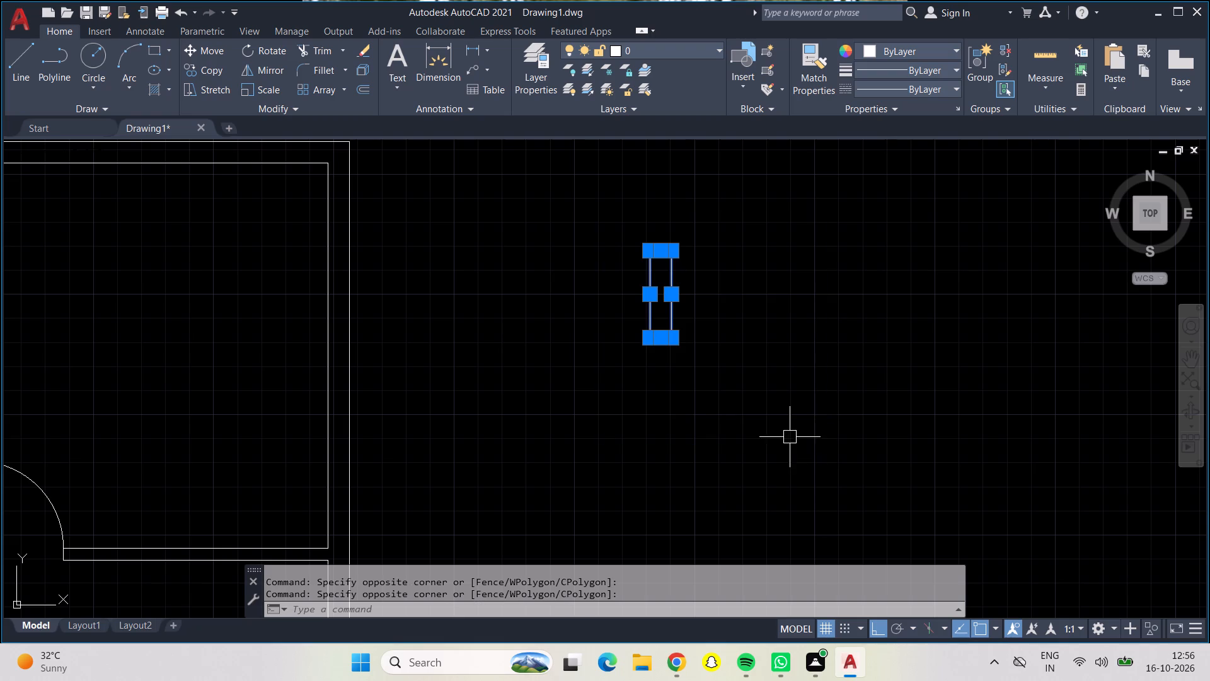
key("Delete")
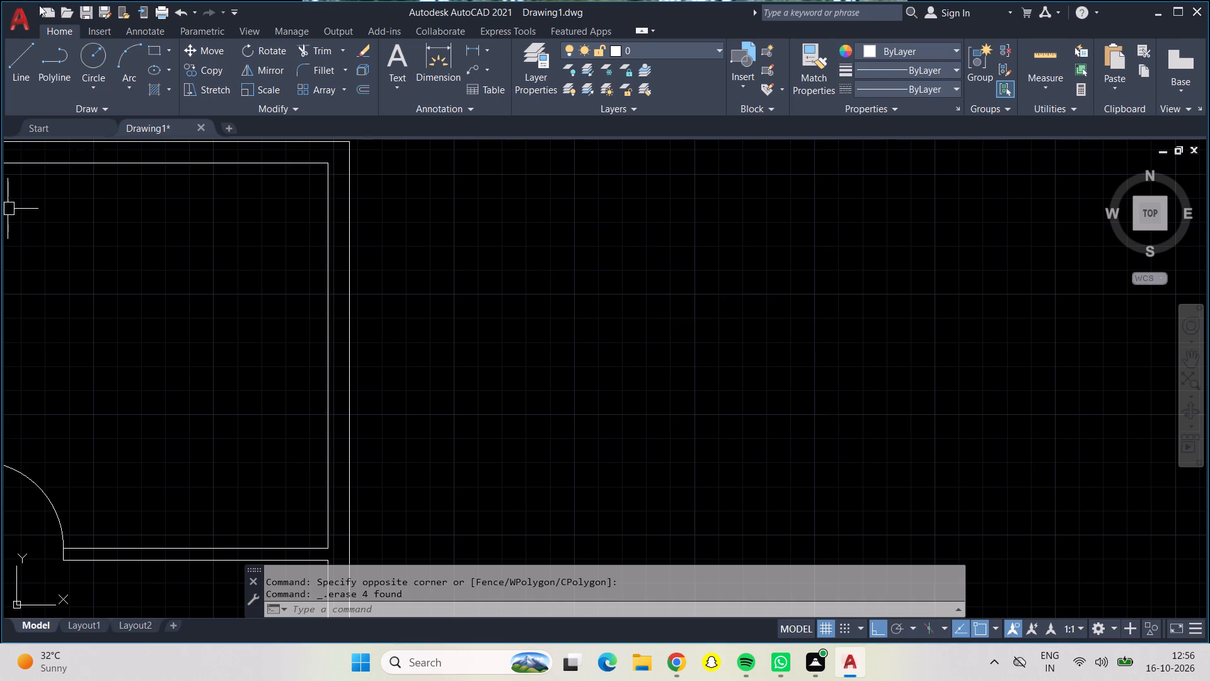
Draw an upright rectangle of lines, 4' long and 9" wide, in the empty space east of the plan.
left_click(31, 56)
left_click(541, 252)
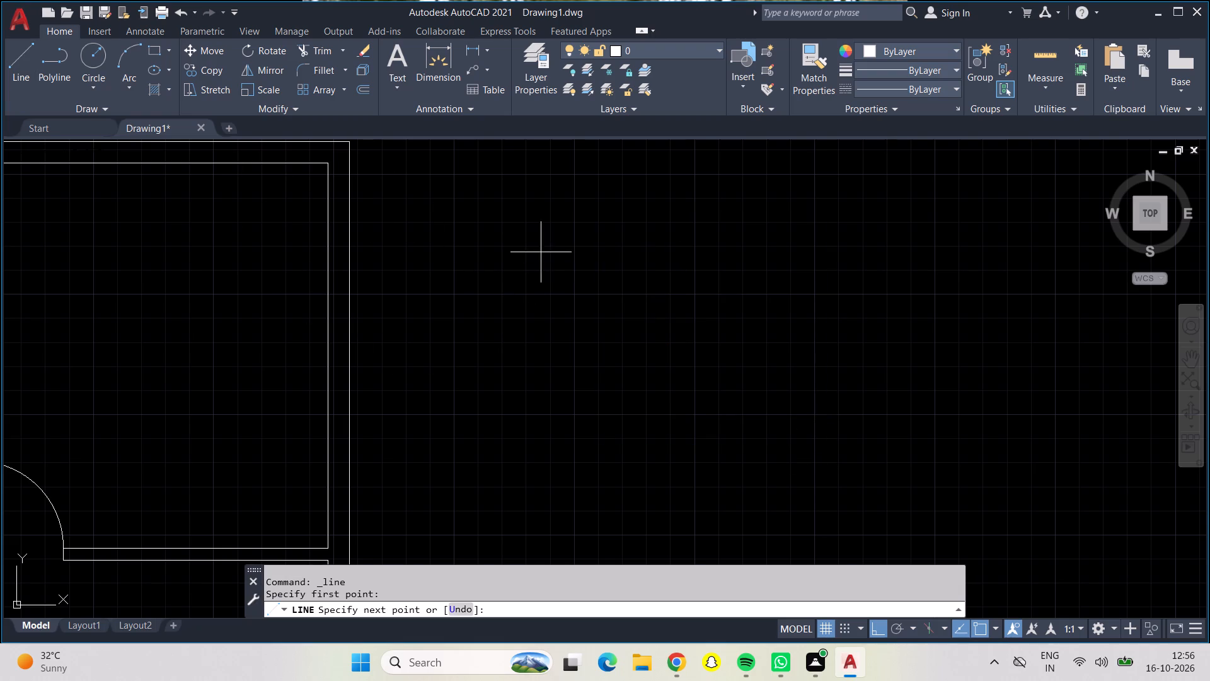
type("4'")
key("Return")
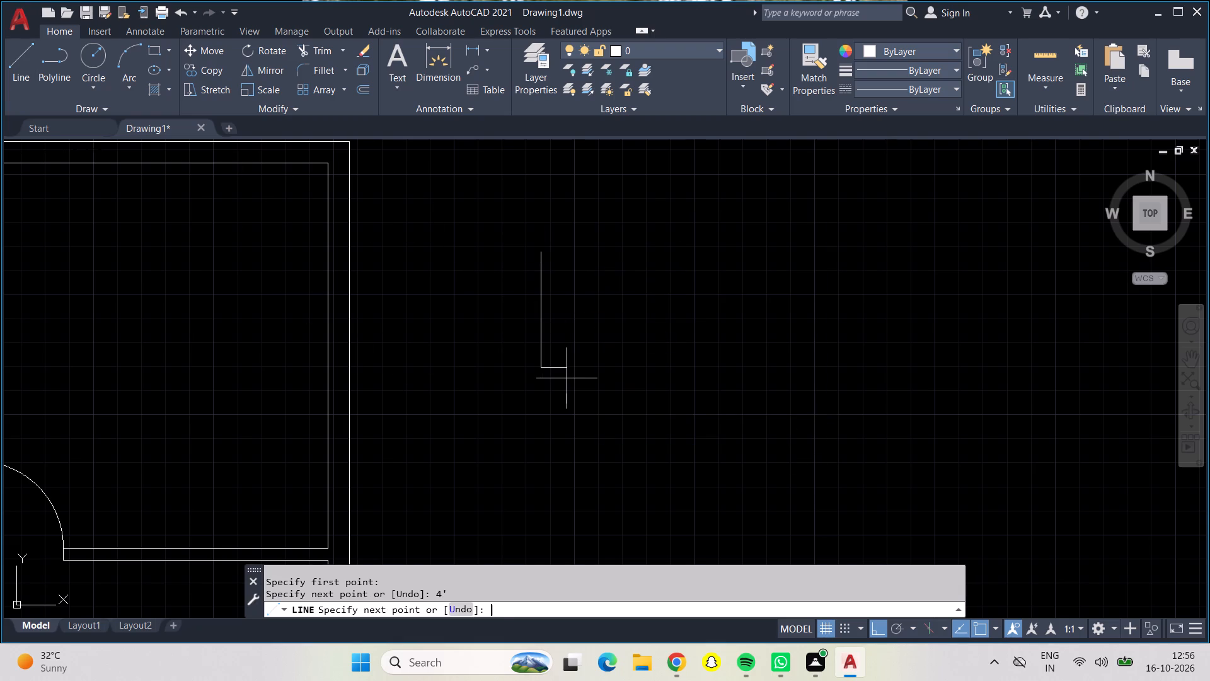
key("9")
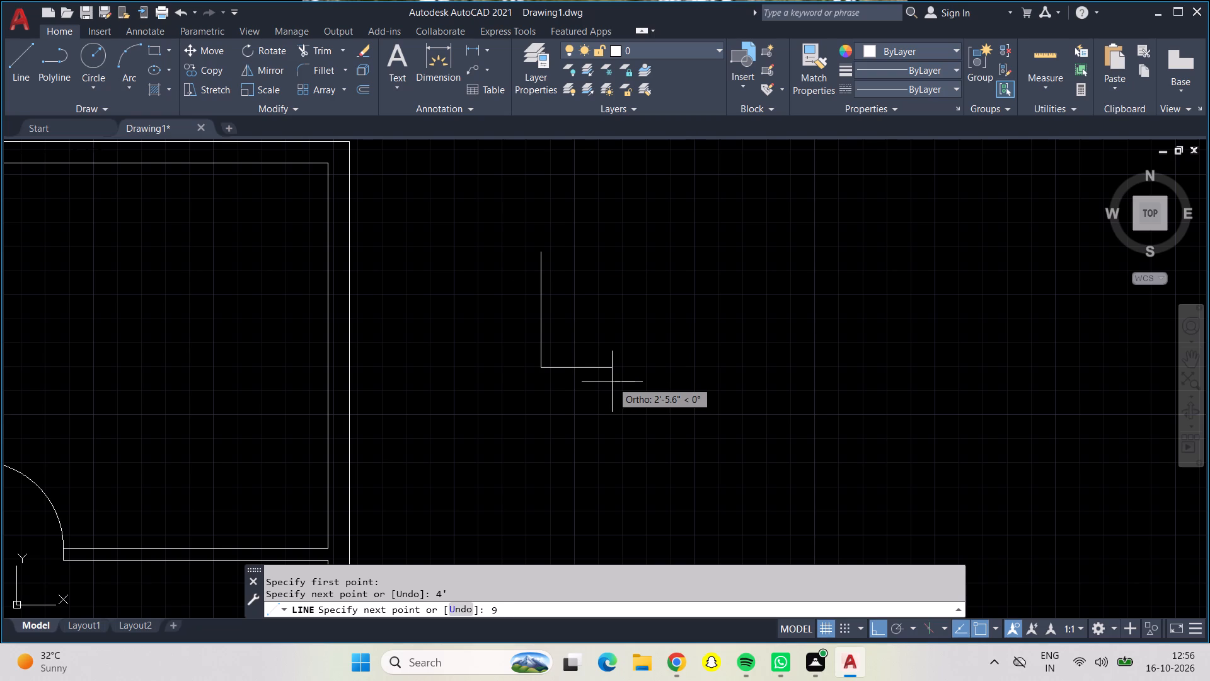
key("shift+quotedbl")
key("Return")
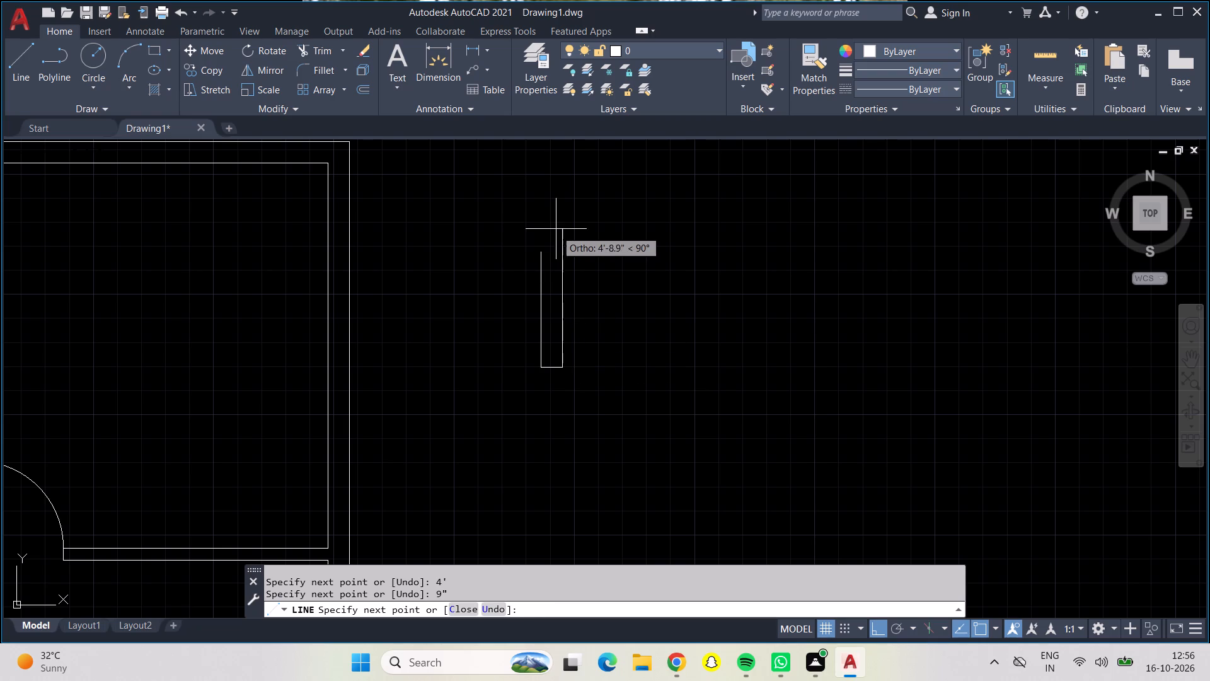
type("4'")
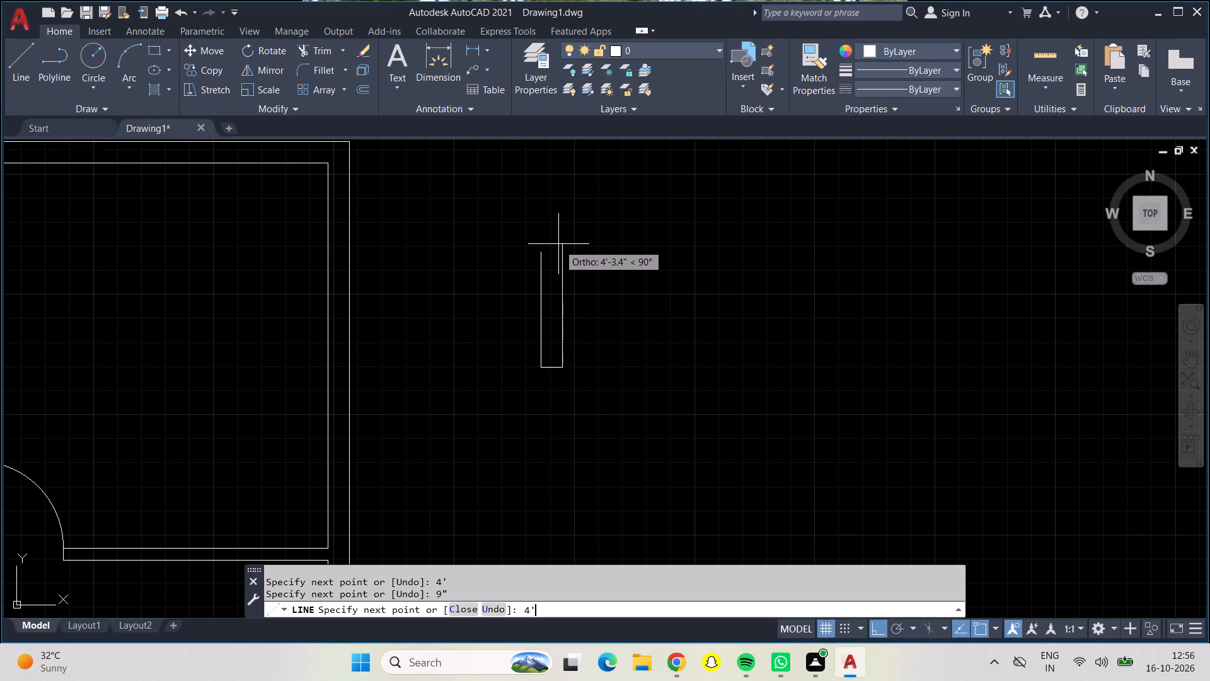
key("Return")
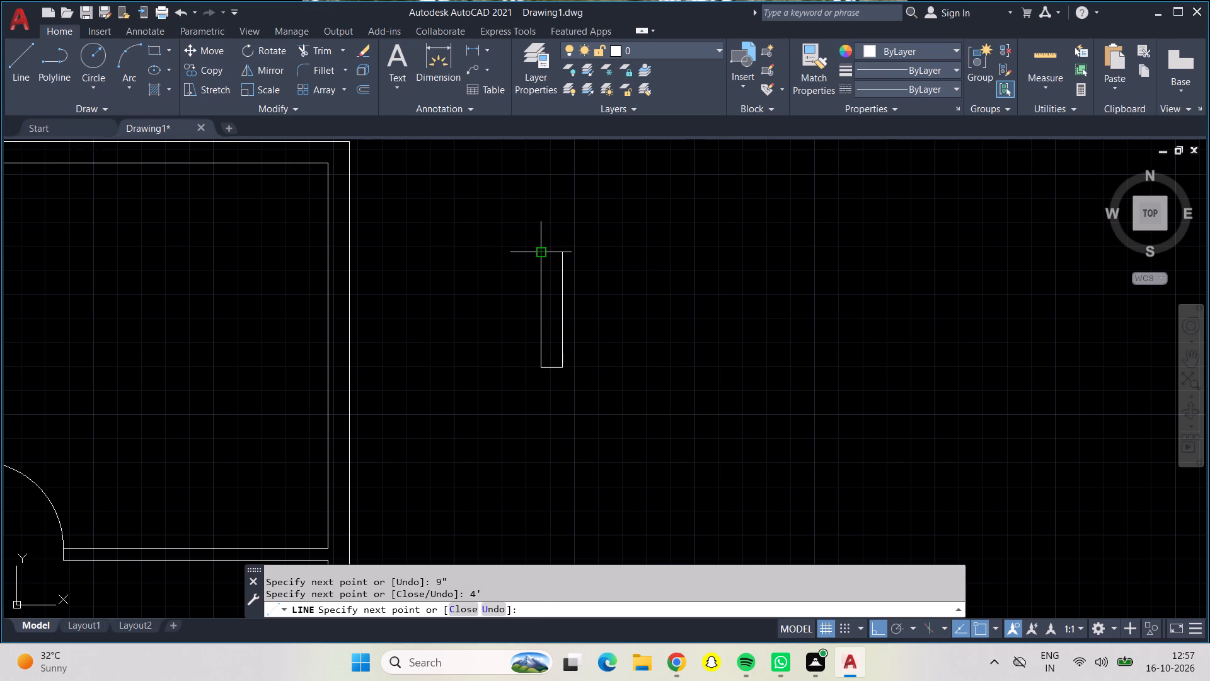
left_click(539, 255)
key("Escape")
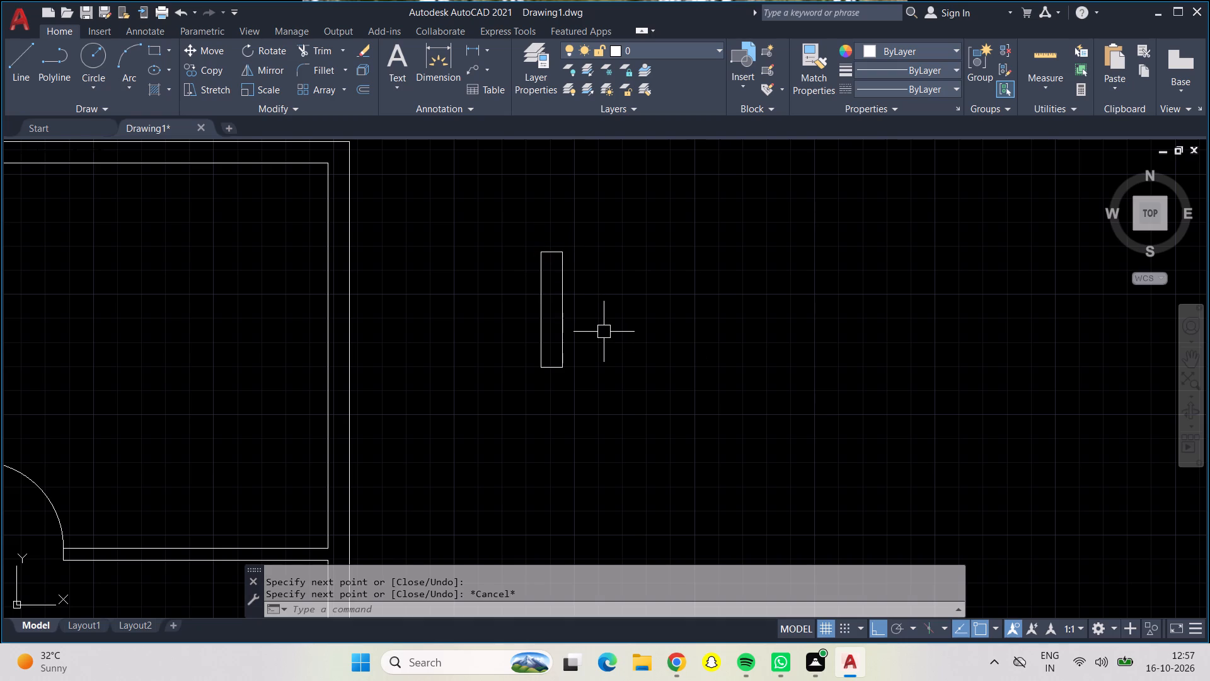
Offset both long sides of the 4' by 9" rectangle 3" inward to complete the window symbol.
key("o")
key("Return")
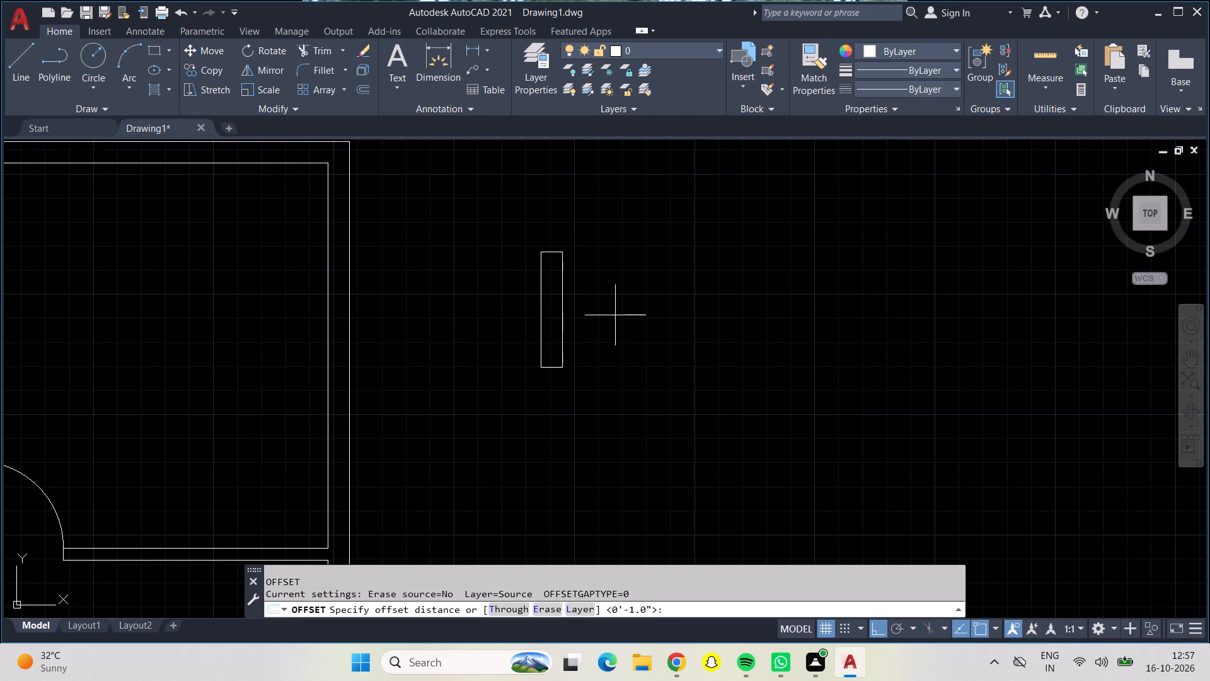
key("3")
key("shift+quotedbl")
key("Return")
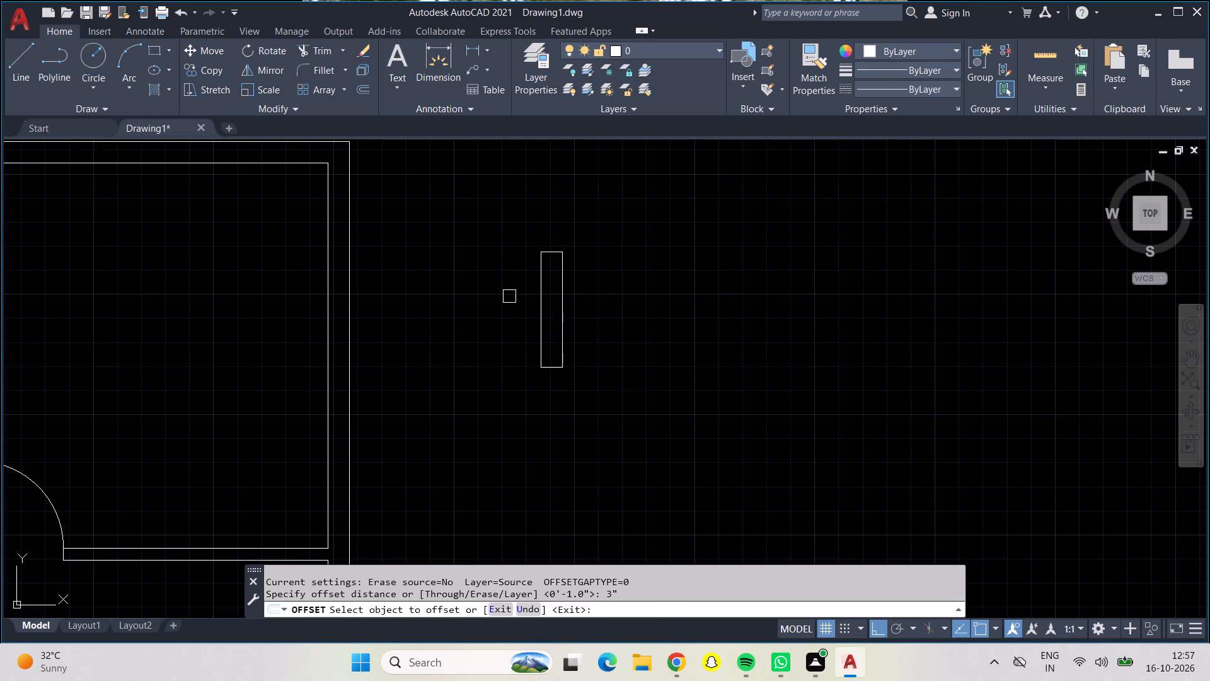
left_click(544, 330)
left_click(563, 337)
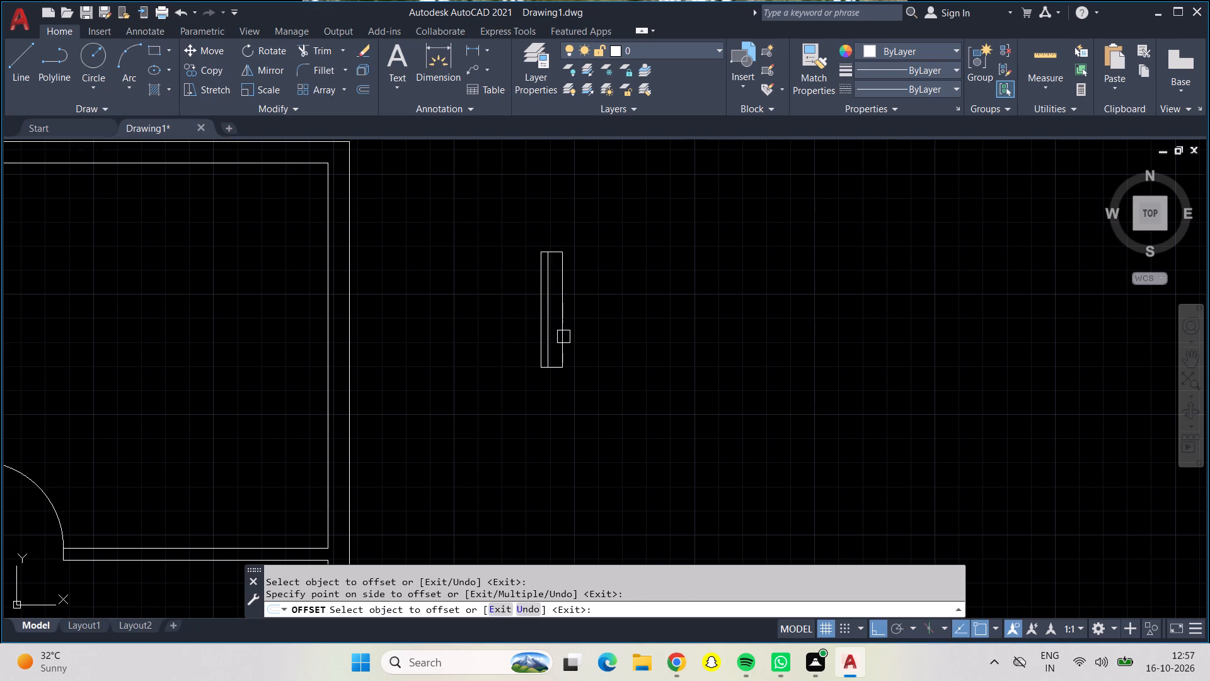
left_click_drag(563, 337, 556, 336)
left_click(545, 332)
key("Escape")
Copy the whole window symbol from its west side's midpoint into the east and west outer walls of the two northern rooms.
left_click(523, 223)
left_click(605, 408)
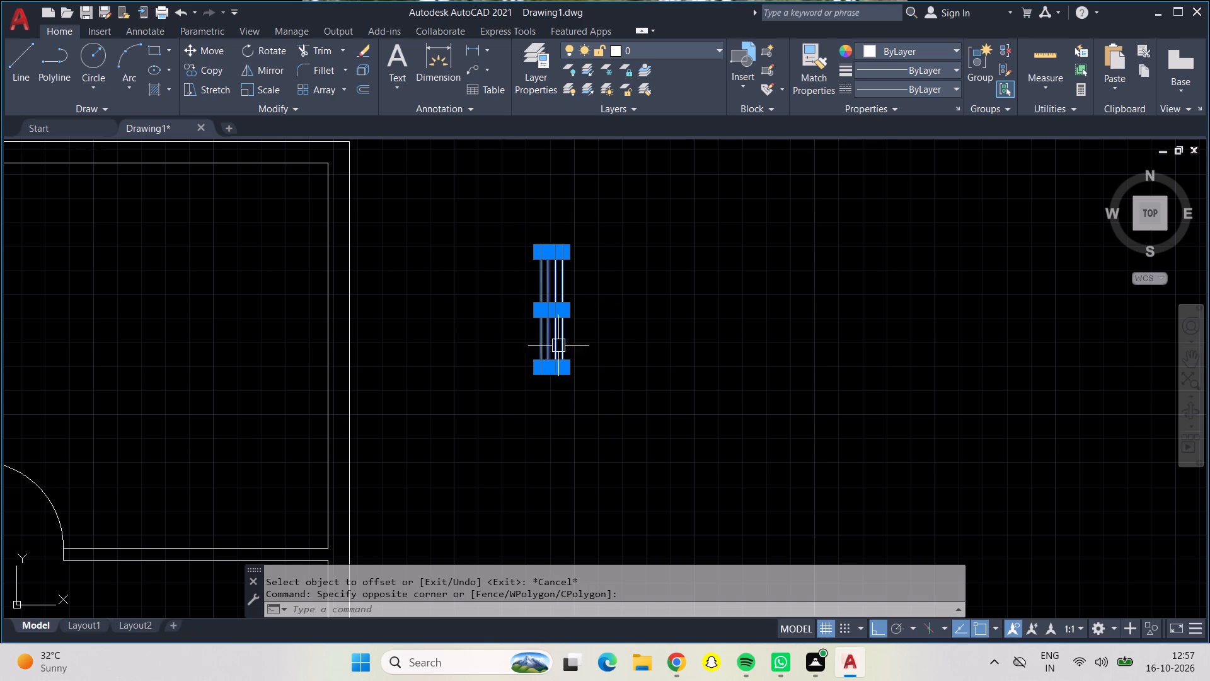
left_click(212, 73)
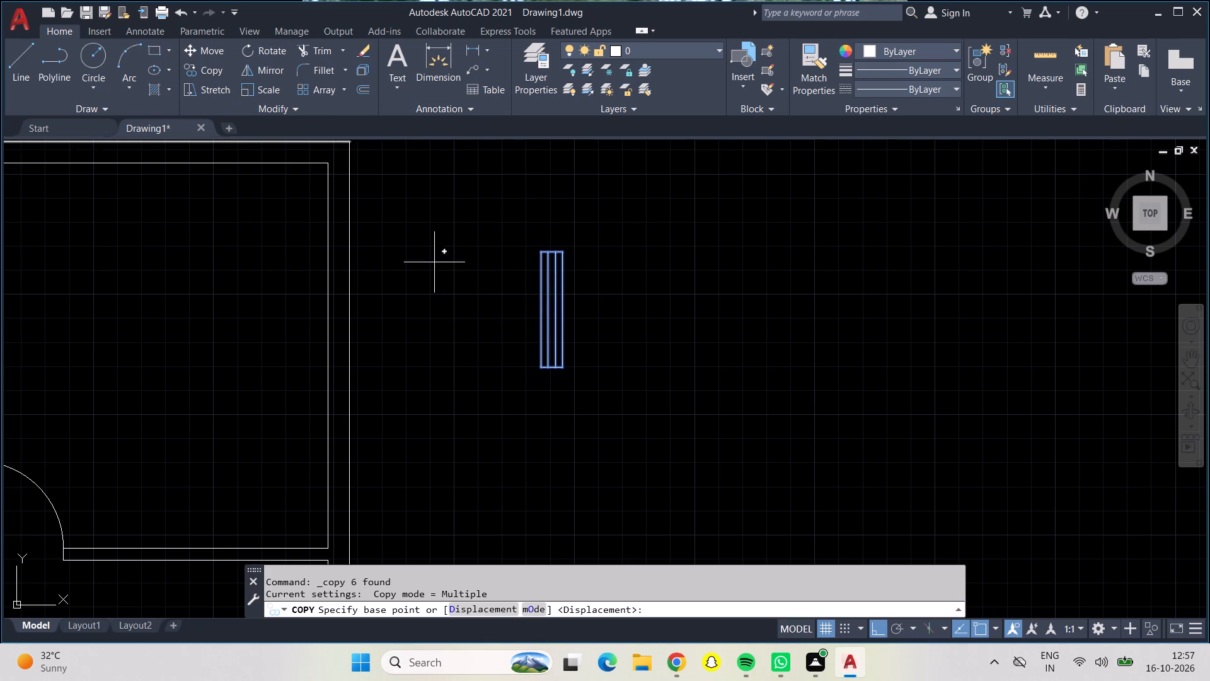
left_click(544, 313)
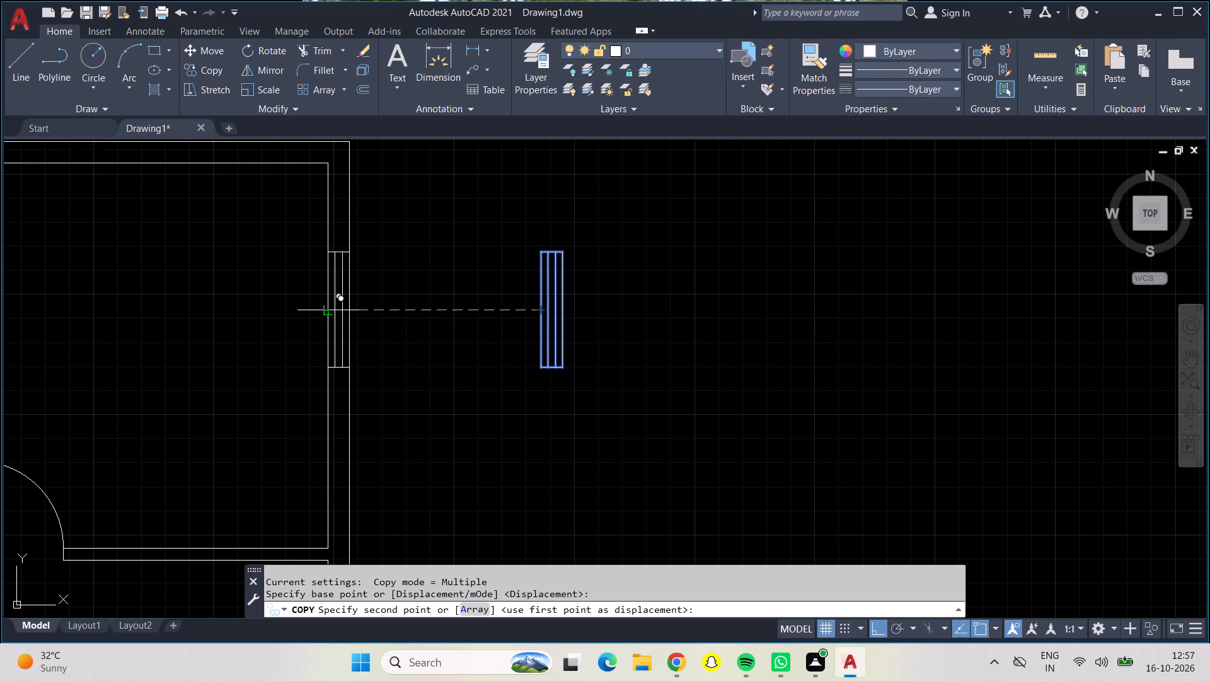
left_click(328, 312)
scroll(251, 319, "down", 2)
middle_click_drag(251, 318, 568, 351)
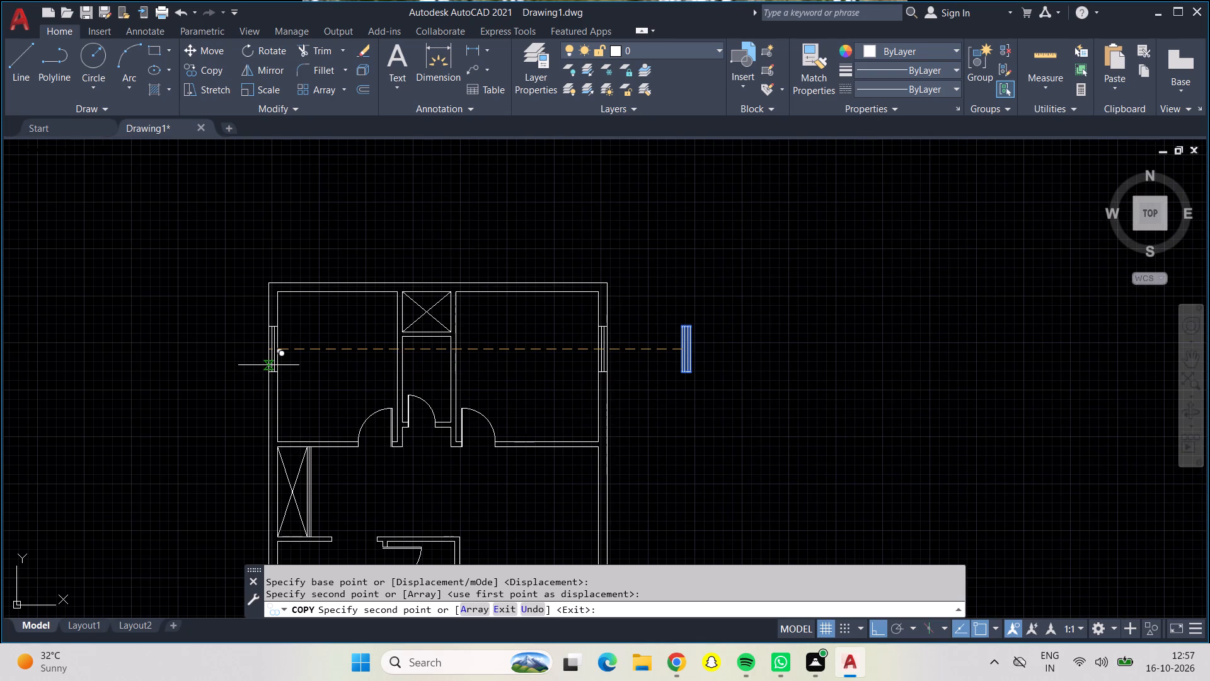
left_click(268, 365)
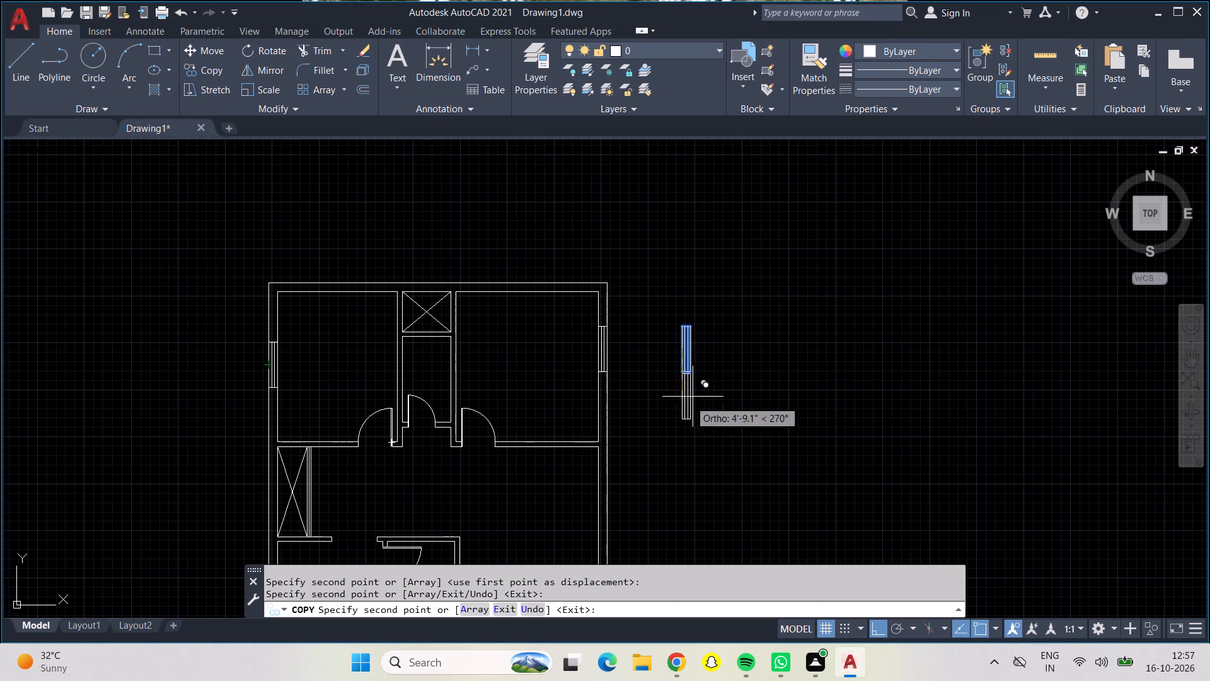
Turn off Ortho and place a window copy in the east outer wall of the southeast room.
scroll(632, 435, "down", 1)
middle_click_drag(632, 435, 600, 239)
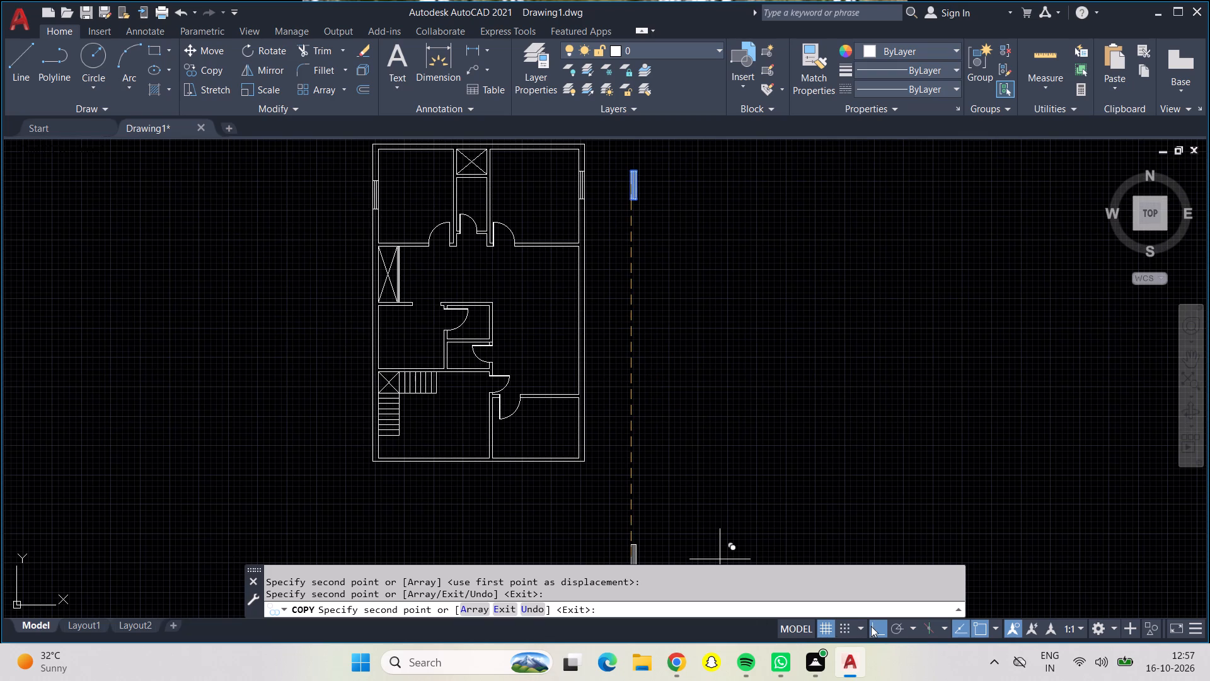
left_click(873, 626)
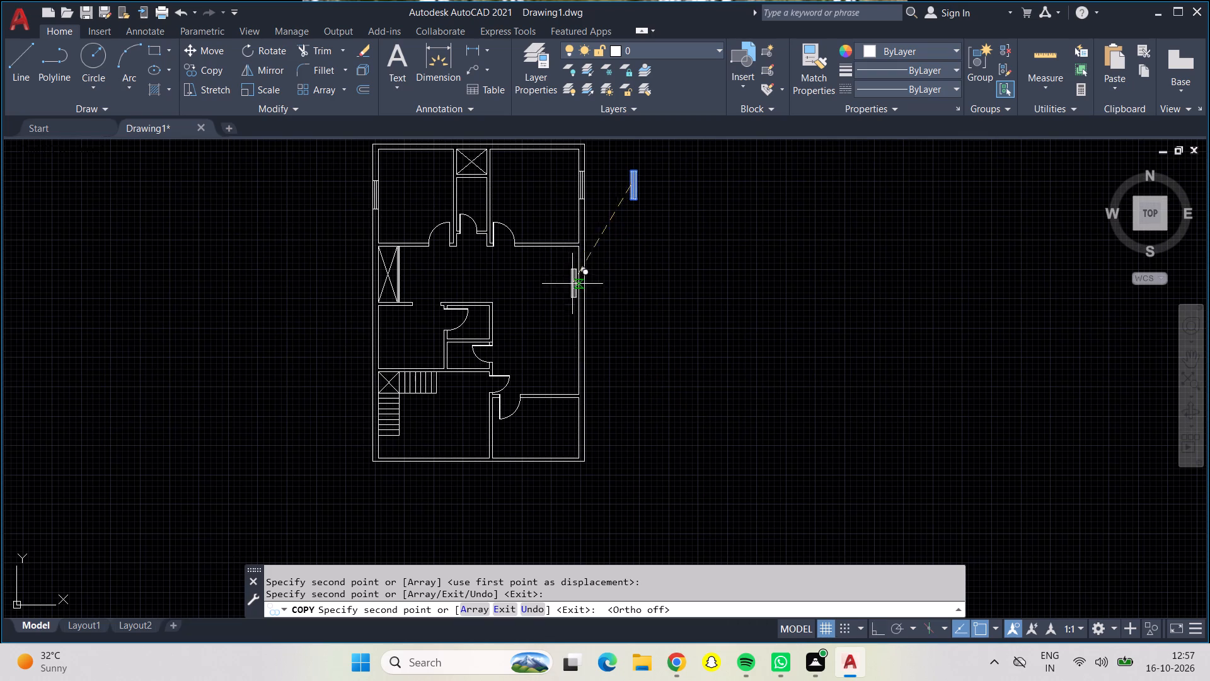
scroll(575, 286, "up", 3)
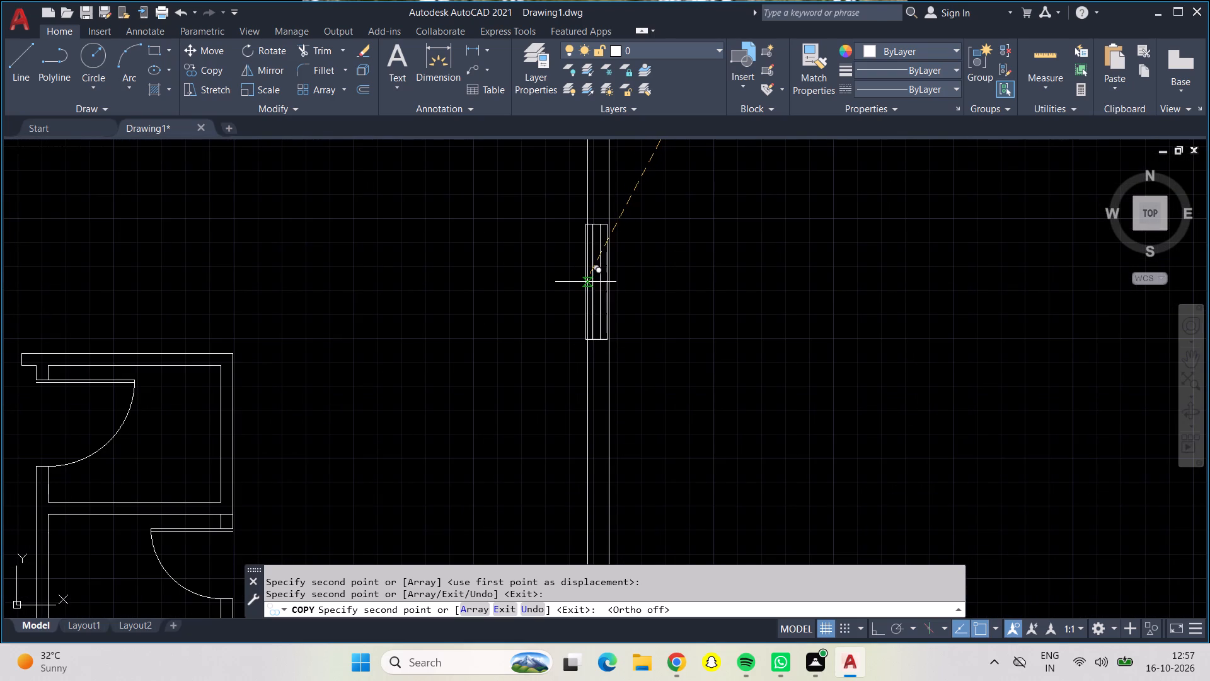
scroll(587, 284, "down", 1)
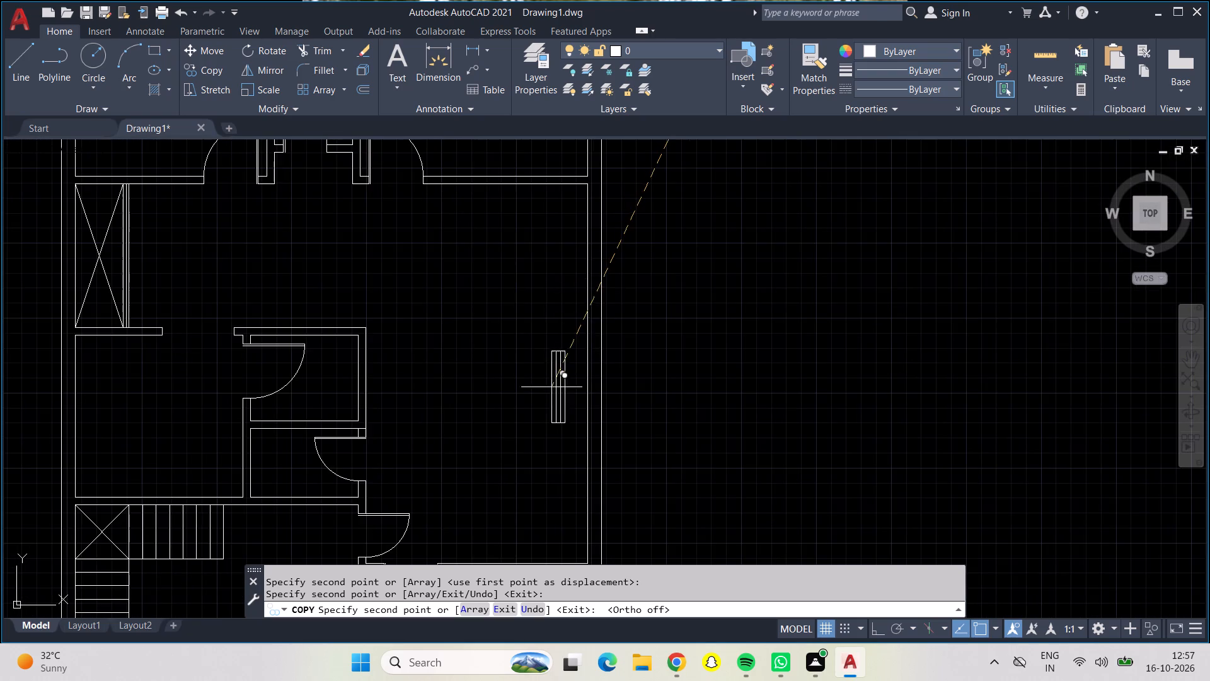
scroll(546, 404, "down", 1)
middle_click_drag(546, 404, 482, 204)
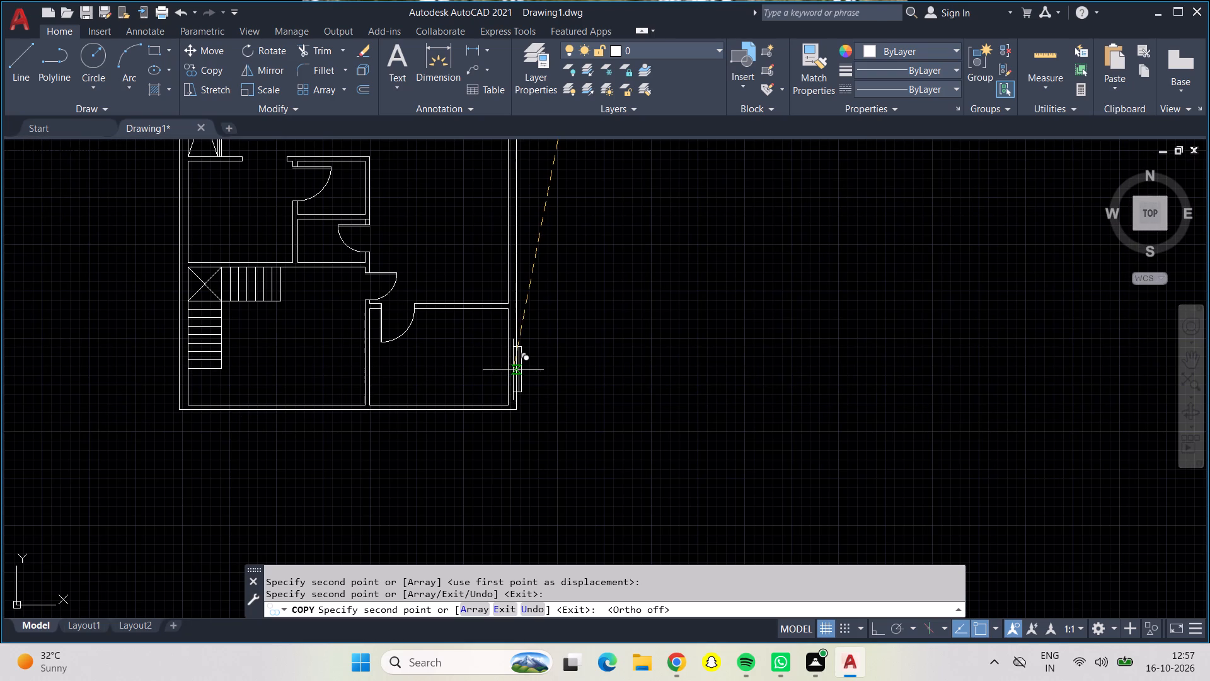
scroll(507, 359, "up", 4)
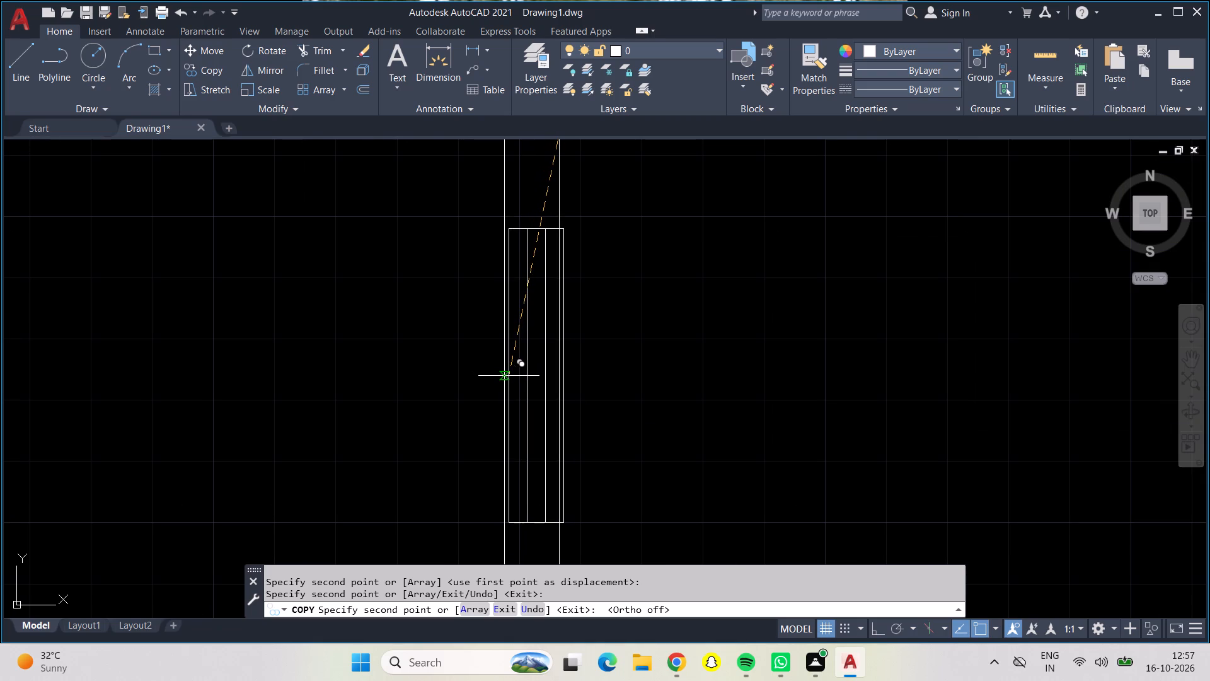
left_click(504, 373)
Place a window copy in the west outer wall of the room north of the staircase.
scroll(504, 377, "down", 2)
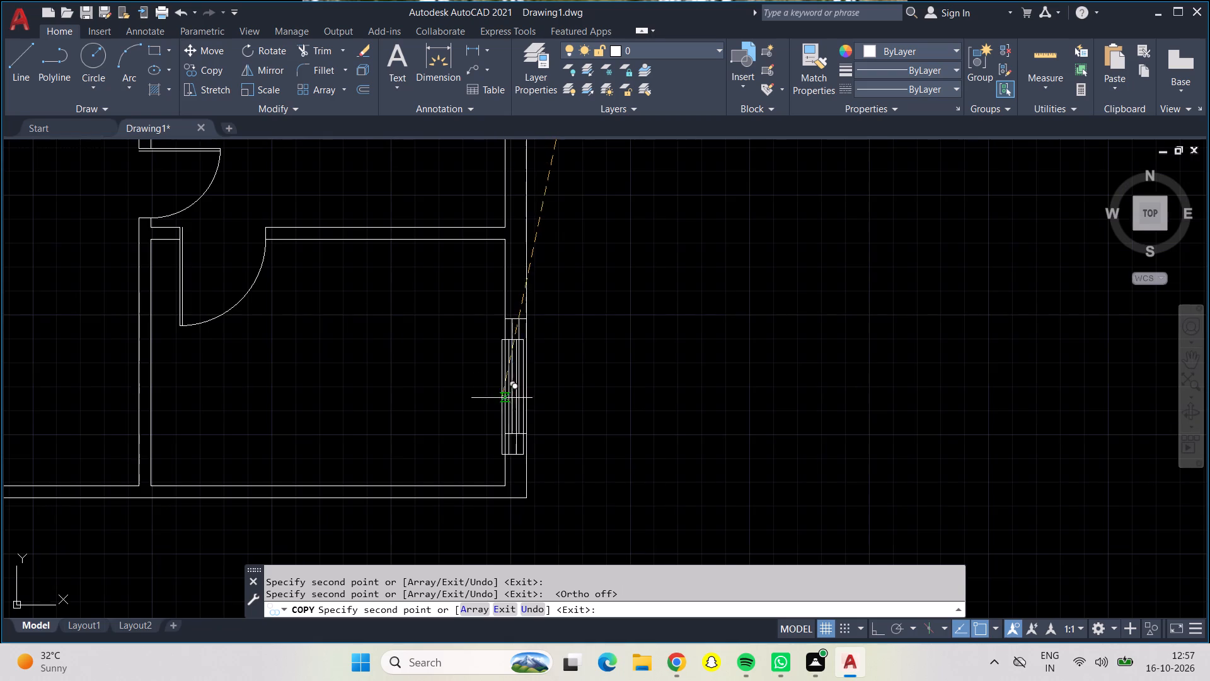
scroll(422, 415, "down", 2)
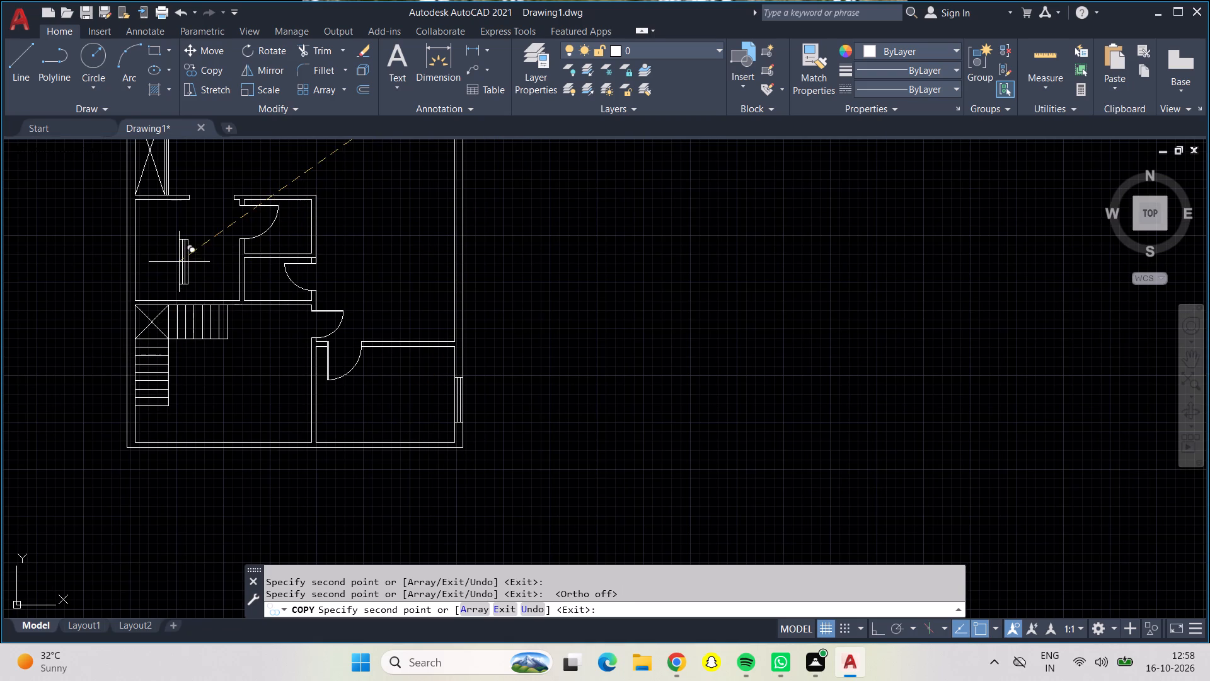
middle_click_drag(175, 259, 251, 285)
scroll(197, 271, "up", 2)
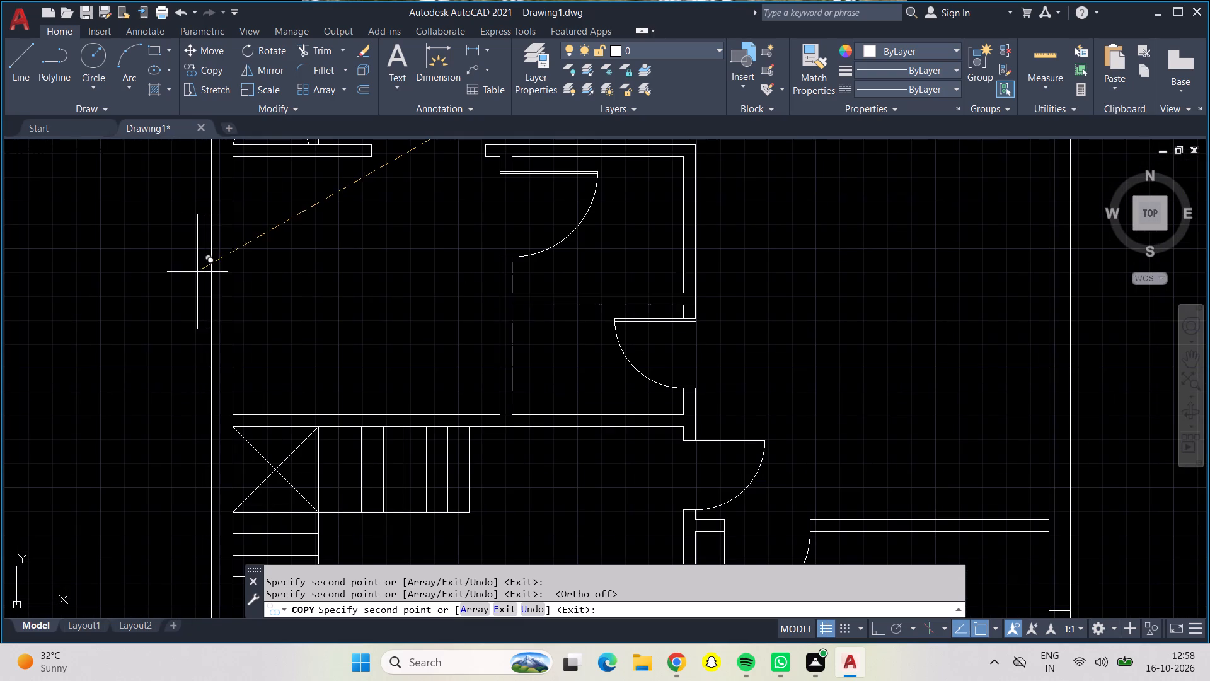
left_click(210, 279)
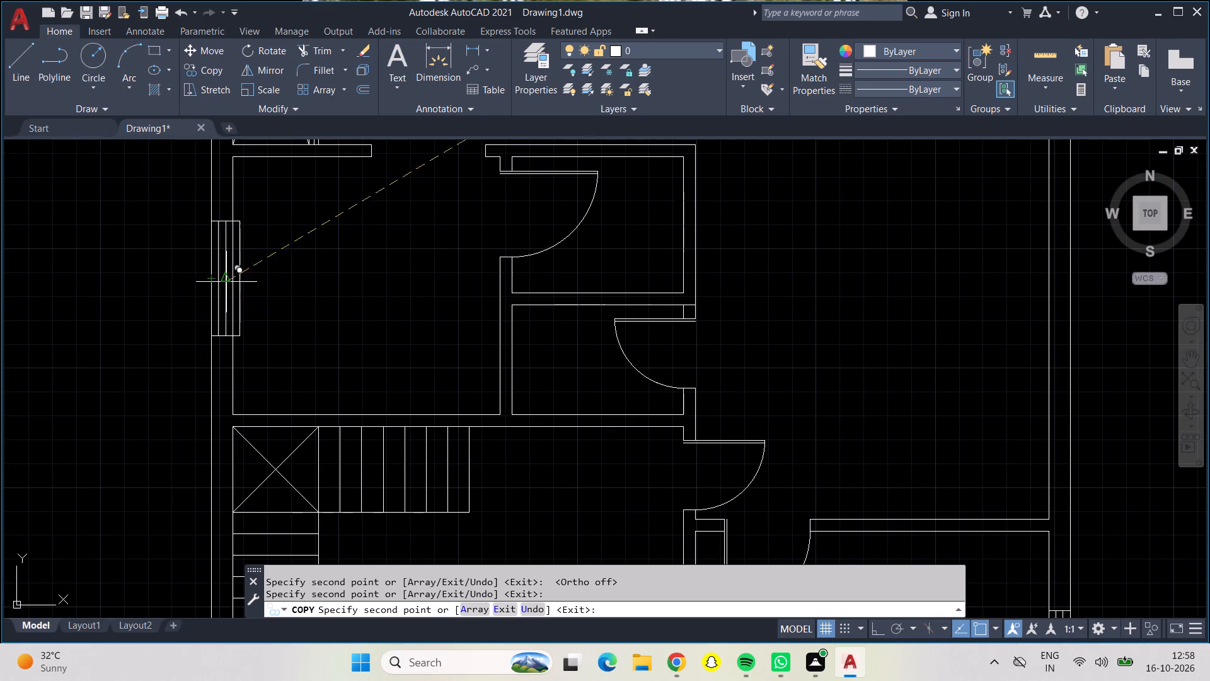
Place a window copy in the northern part of the large central hall's east outer wall.
scroll(282, 288, "down", 1)
middle_click_drag(318, 294, 358, 499)
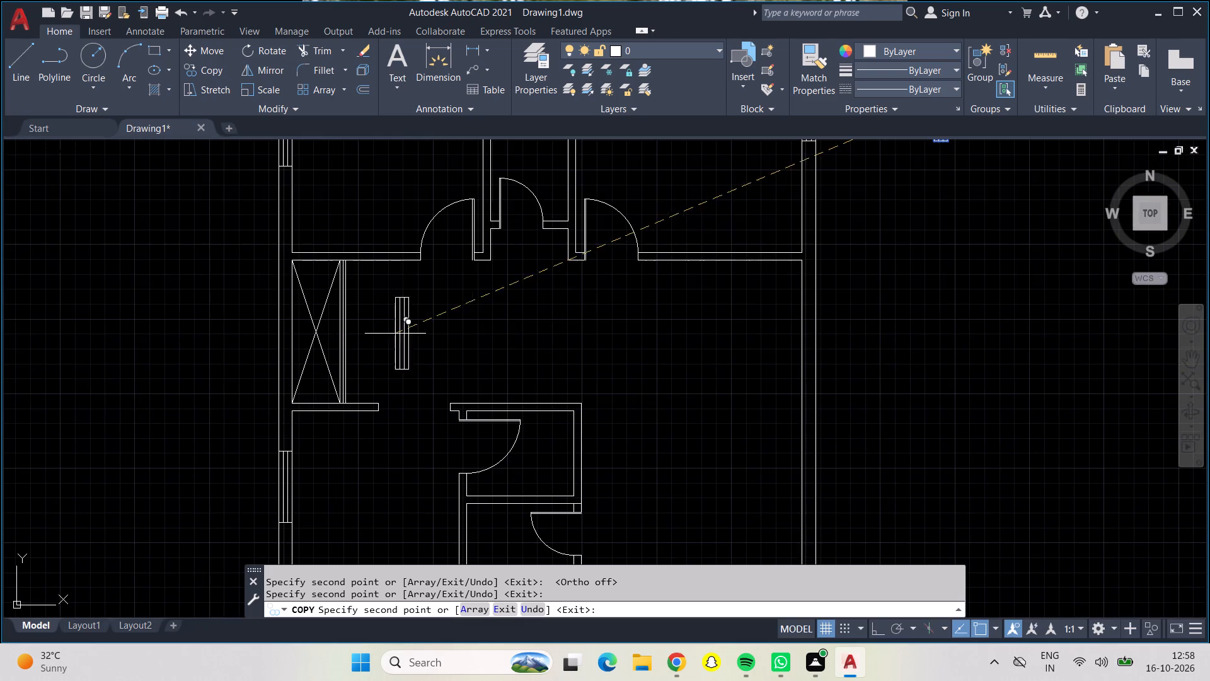
scroll(431, 332, "down", 1)
middle_click_drag(431, 332, 429, 530)
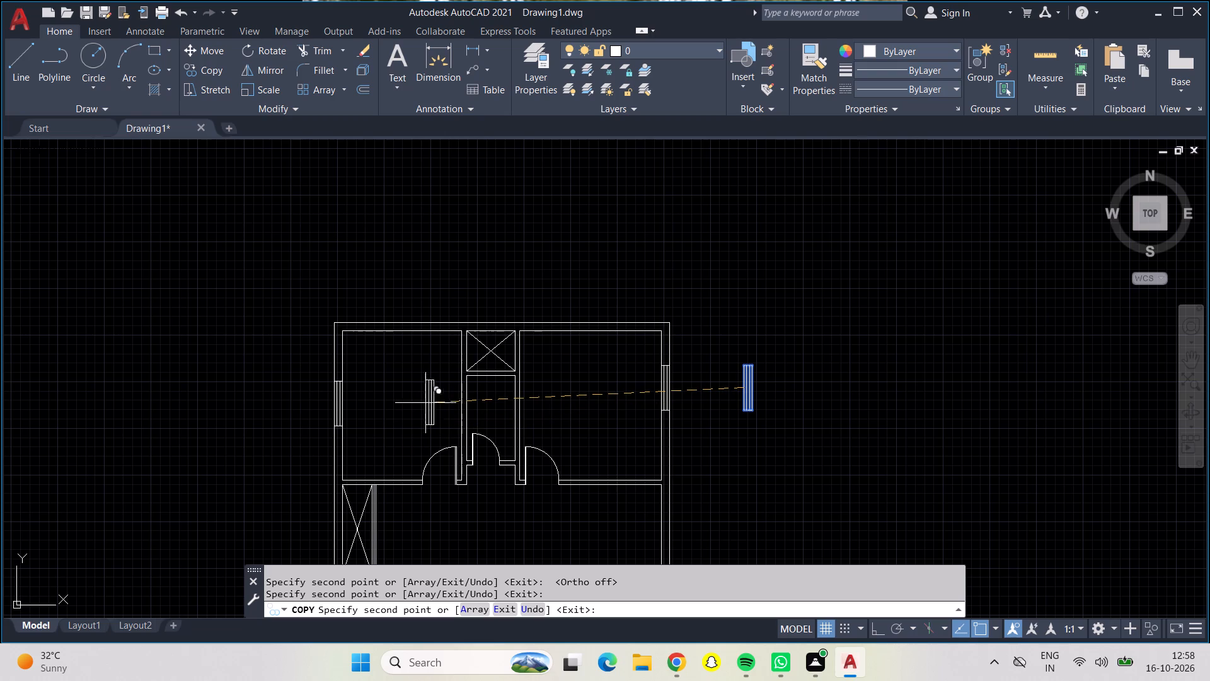
scroll(420, 397, "up", 2)
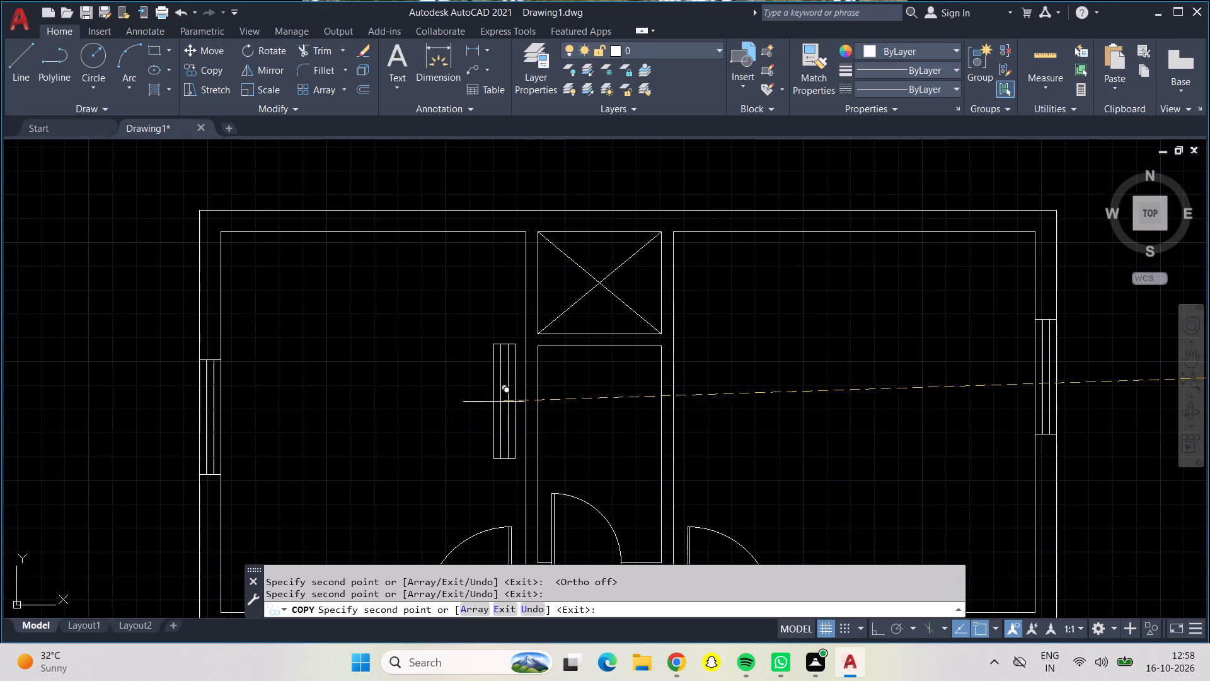
scroll(539, 460, "down", 1)
scroll(887, 392, "down", 1)
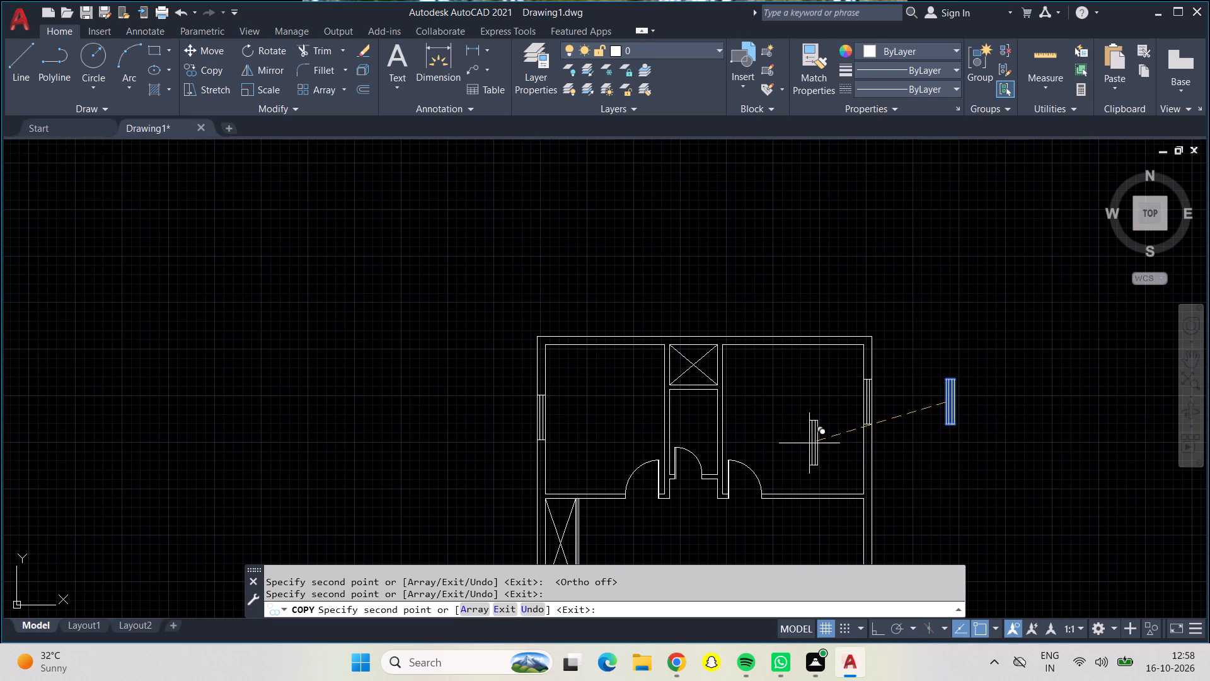
middle_click_drag(809, 443, 754, 303)
middle_click_drag(748, 270, 730, 195)
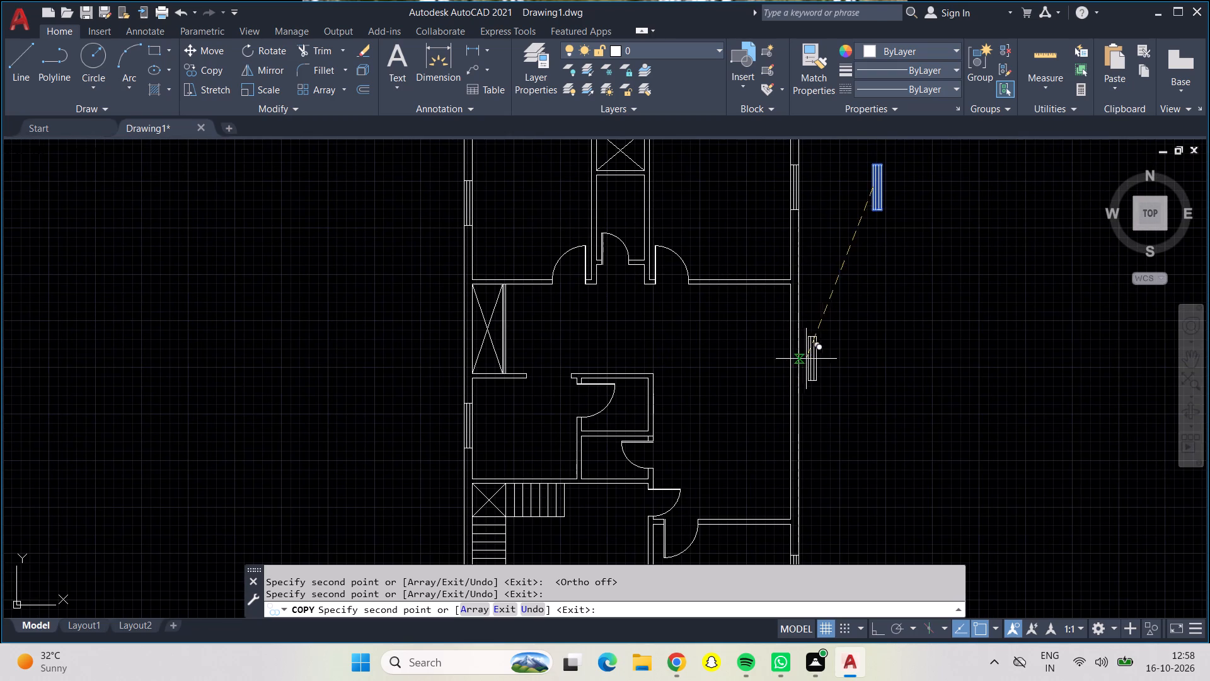
scroll(792, 348, "up", 2)
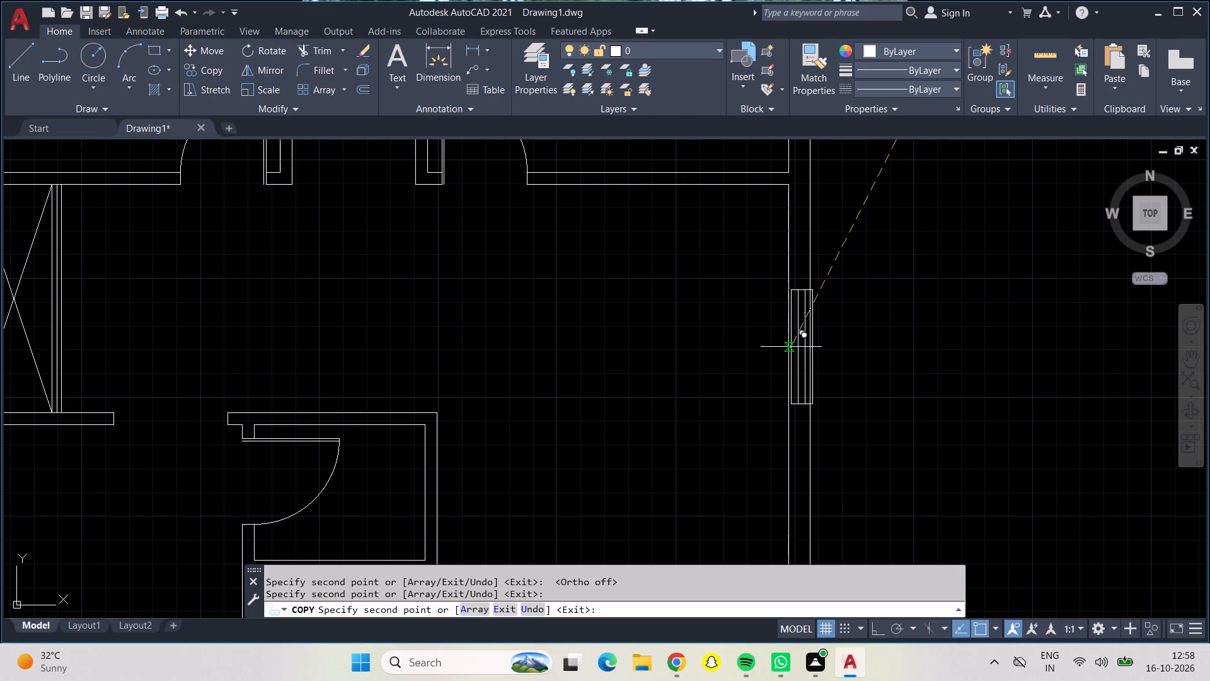
left_click(789, 346)
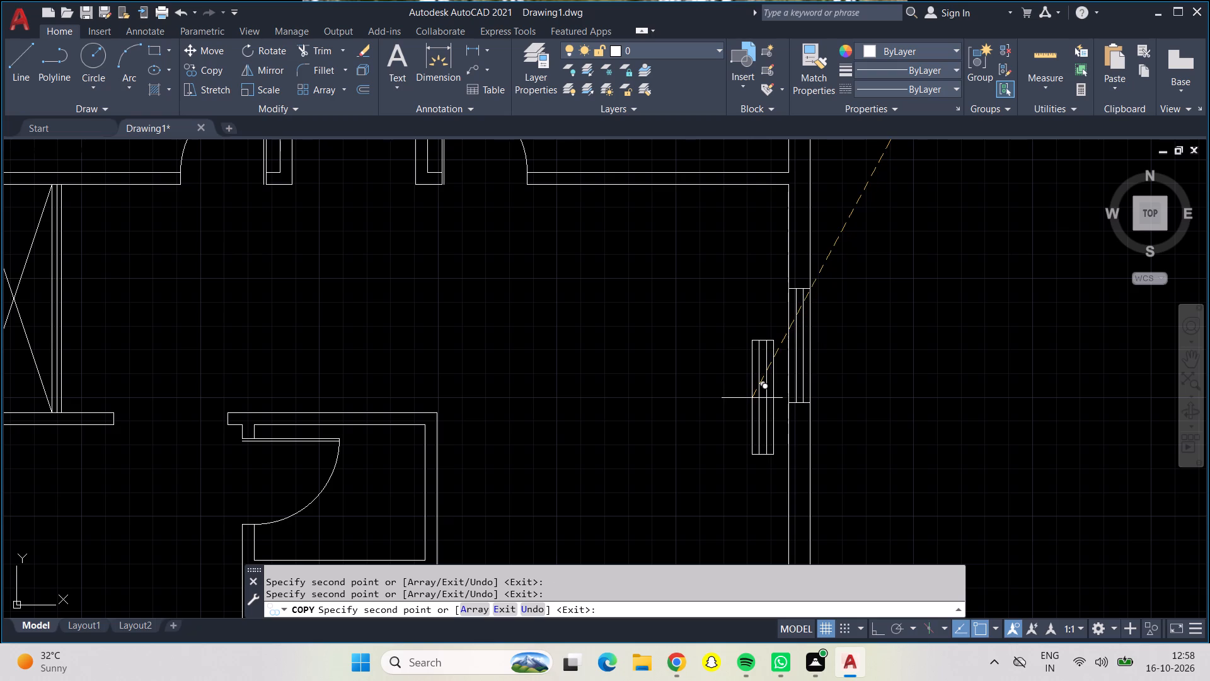
Place another window copy farther south in the large central hall's east outer wall.
scroll(744, 425, "down", 1)
middle_click_drag(745, 422, 679, 226)
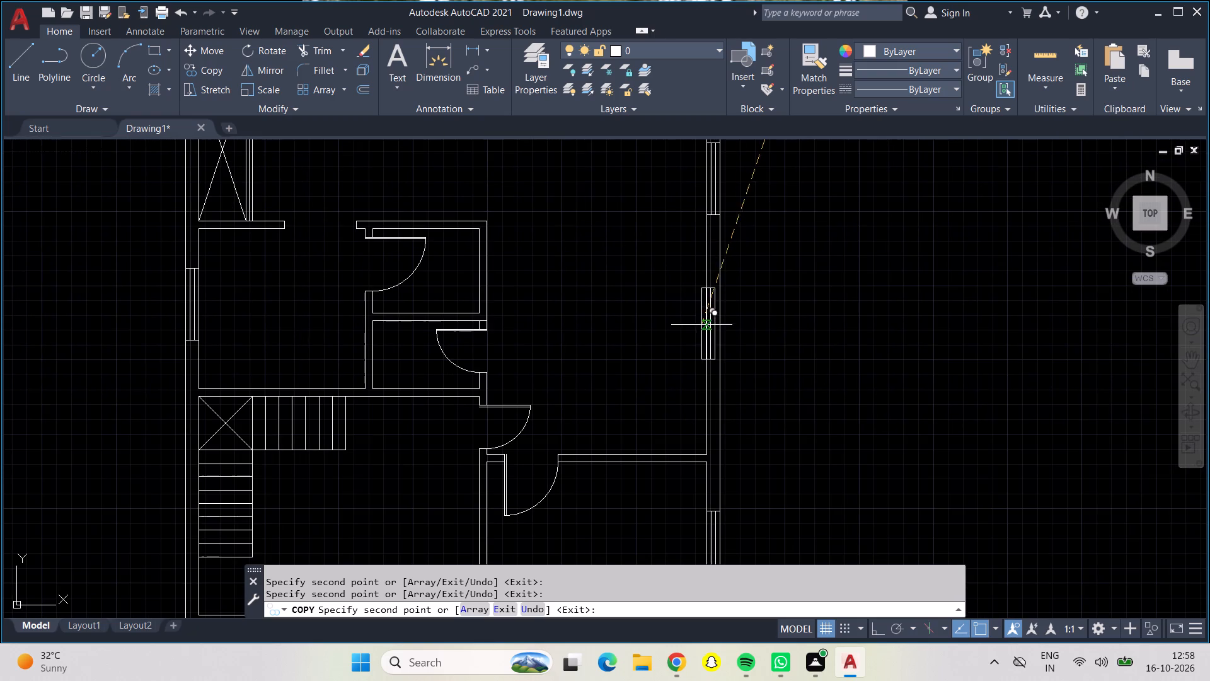
scroll(707, 346, "up", 2)
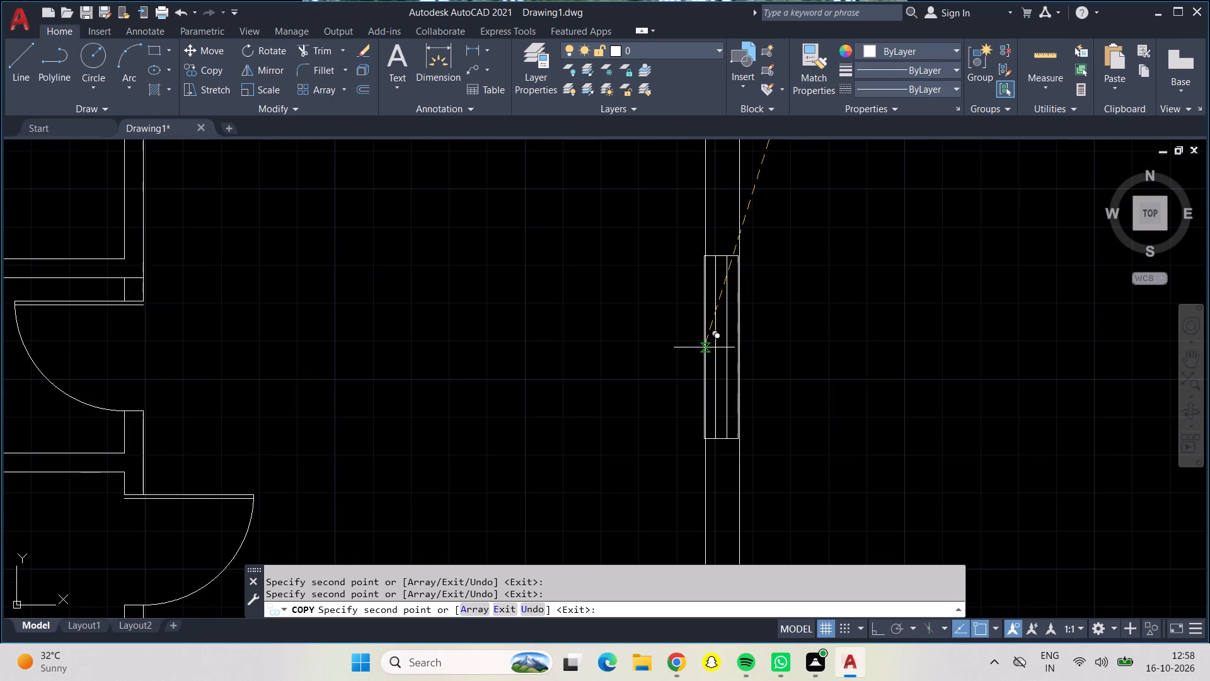
left_click(705, 351)
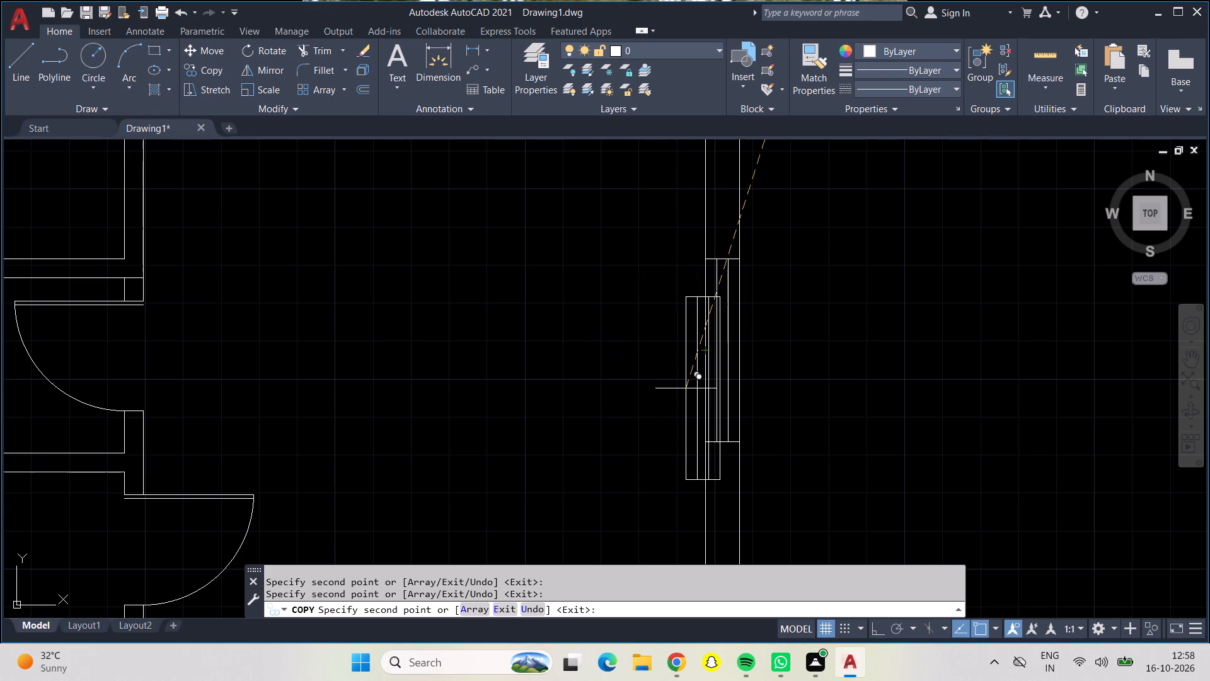
Look over the plan from the staircase area to the north shaft for remaining window locations, and finish copying windows.
scroll(686, 388, "down", 3)
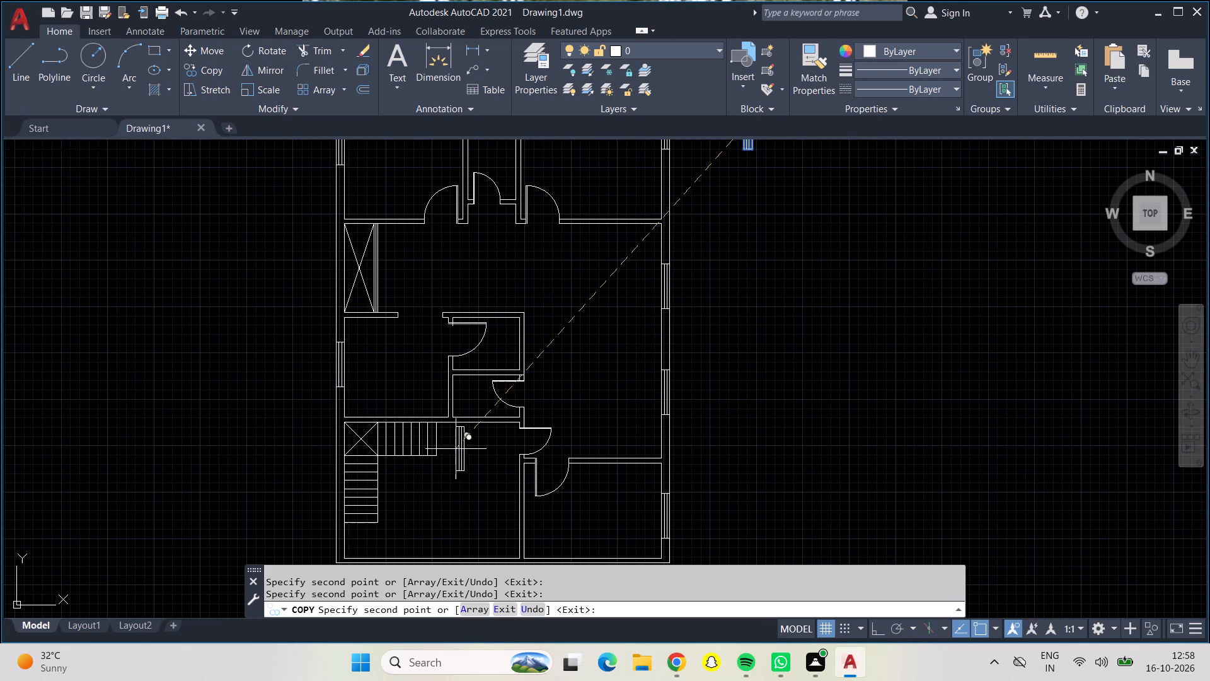
middle_click_drag(464, 470, 478, 412)
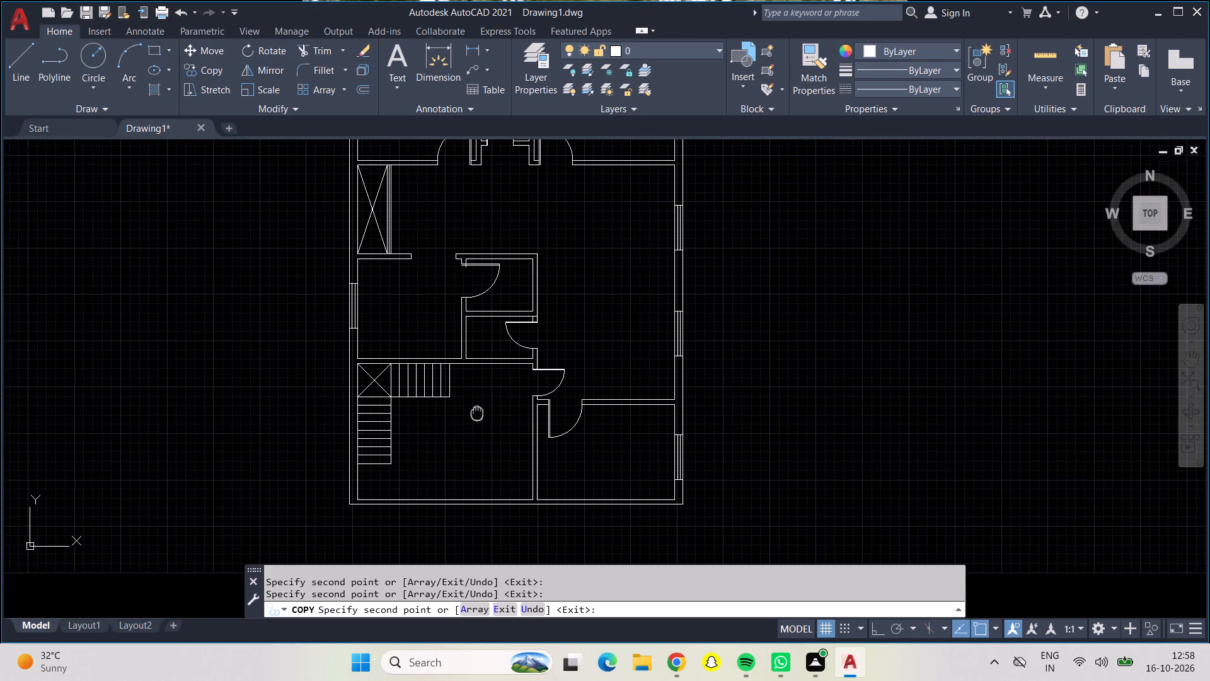
middle_click_drag(478, 412, 477, 412)
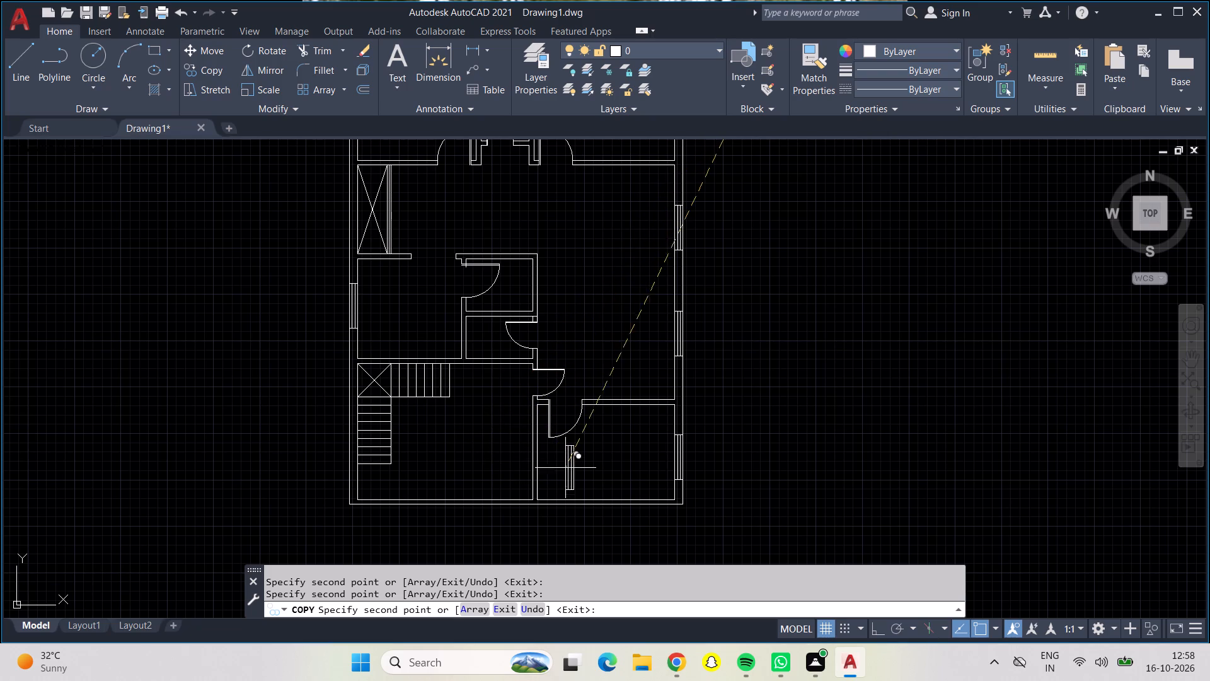
scroll(571, 475, "up", 1)
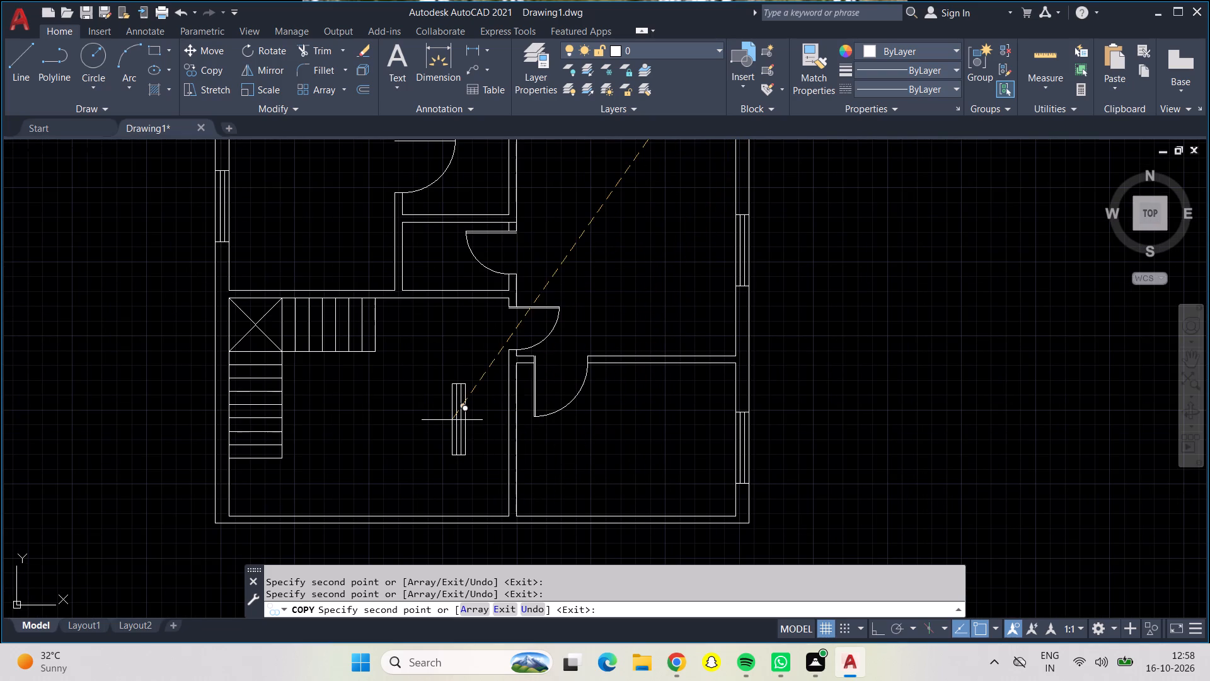
middle_click_drag(447, 416, 543, 451)
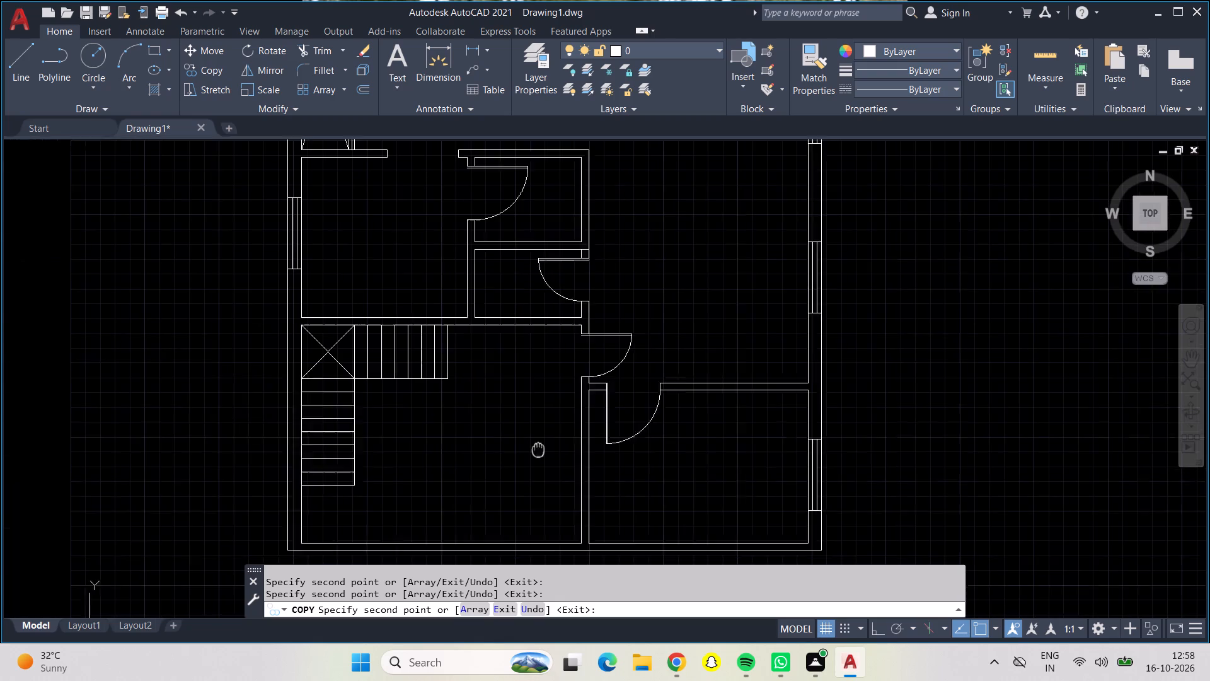
middle_click_drag(543, 451, 544, 451)
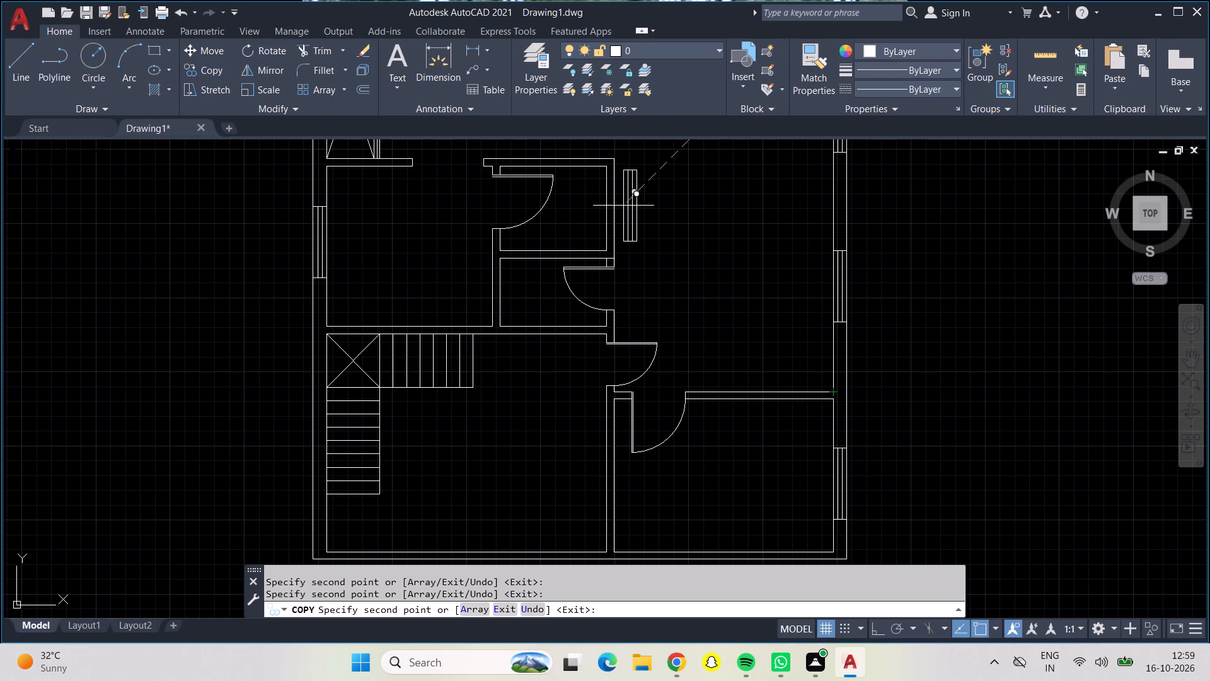
middle_click_drag(692, 218, 656, 534)
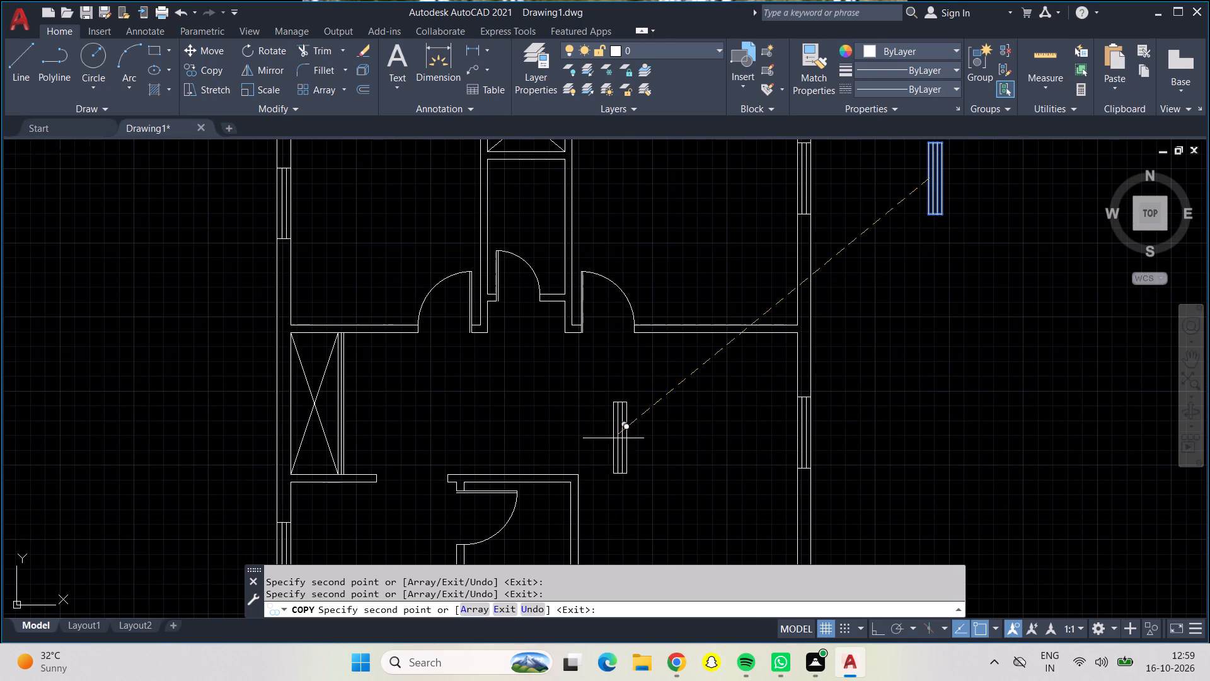
scroll(611, 435, "down", 1)
middle_click_drag(611, 435, 585, 672)
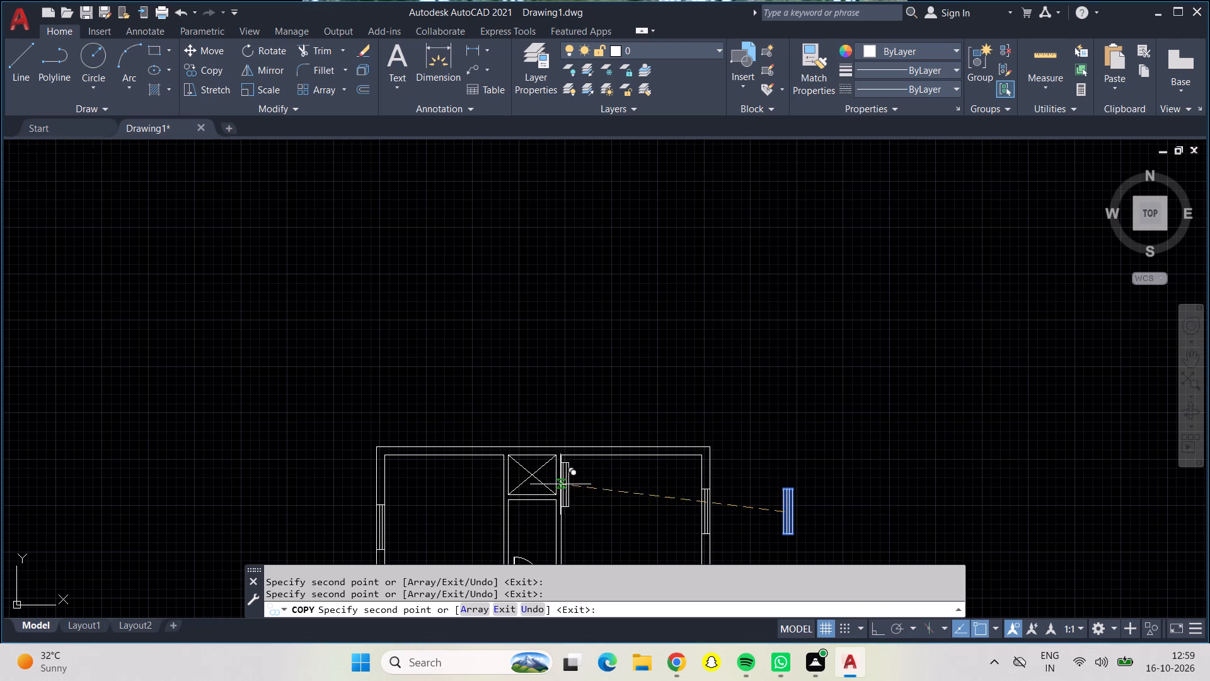
scroll(560, 470, "up", 4)
scroll(623, 542, "down", 1)
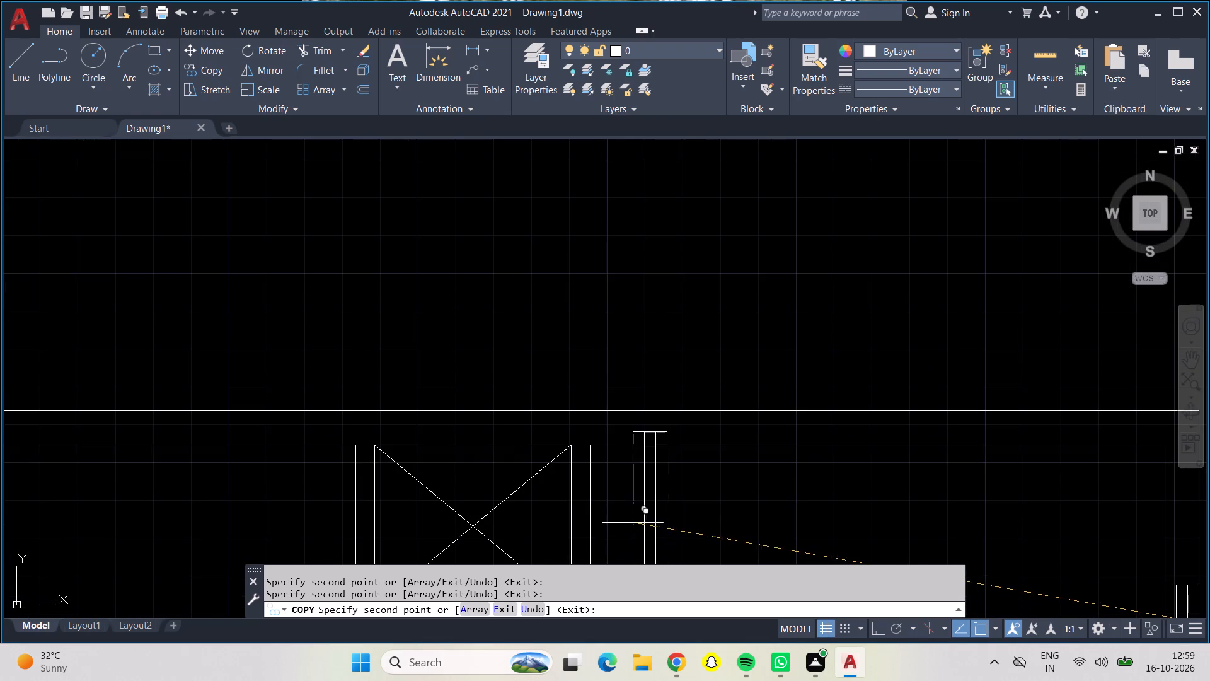
middle_click_drag(633, 521, 595, 412)
middle_click_drag(615, 495, 633, 366)
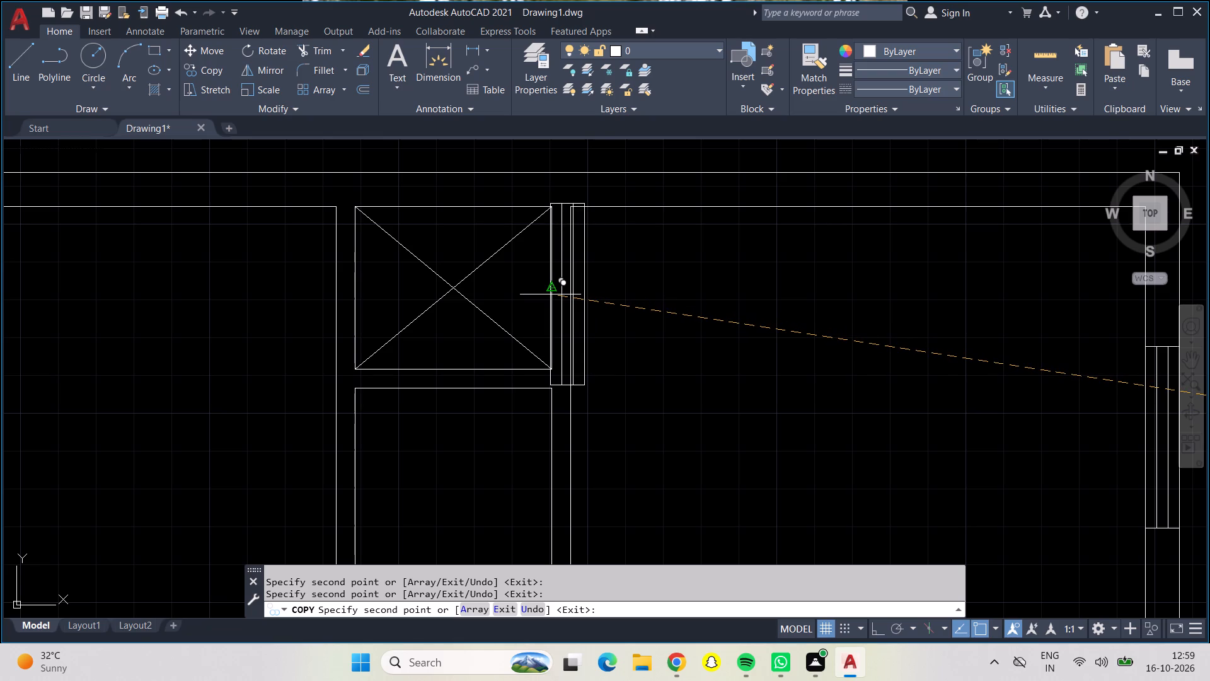
key("Escape")
left_click(831, 494)
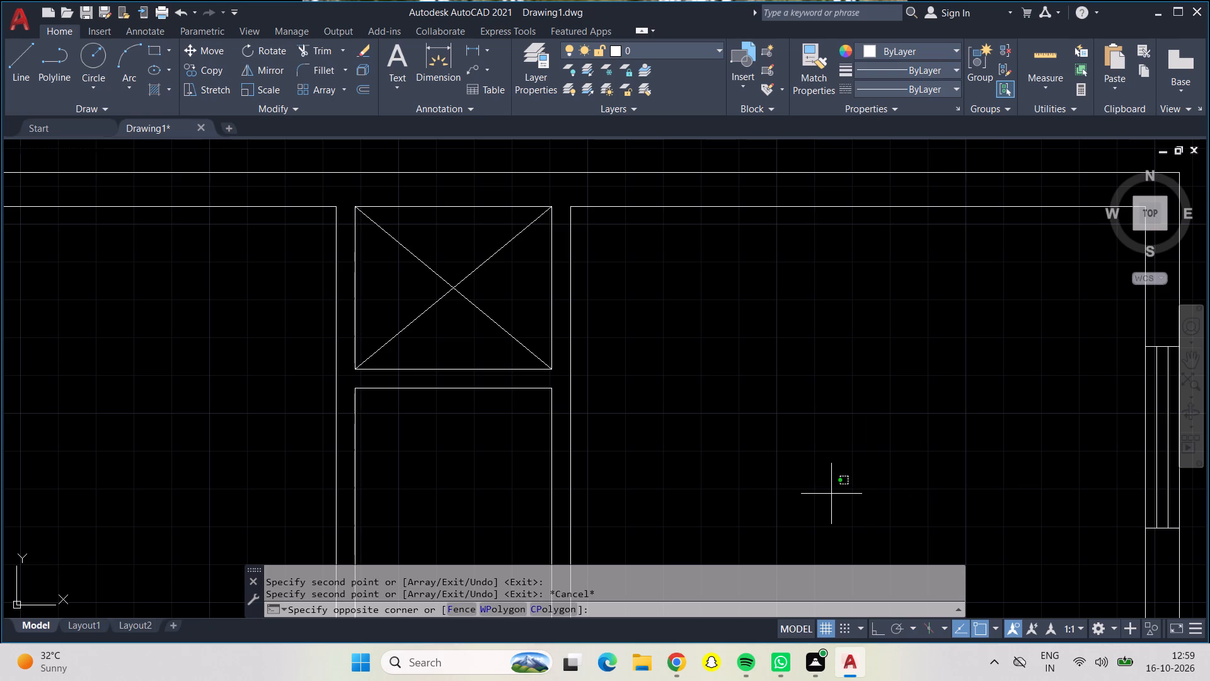
left_click(711, 421)
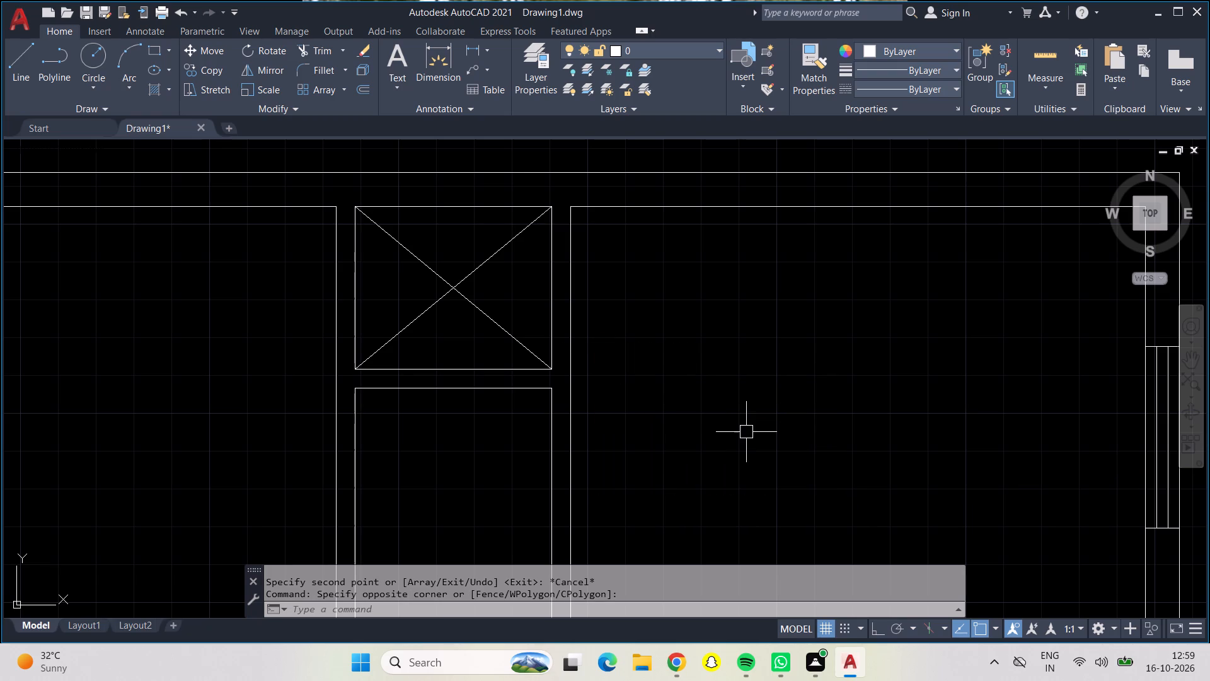
Offset the wall faces west, south and east of the north crossed shaft 9" towards the shaft.
key("o")
key("Return")
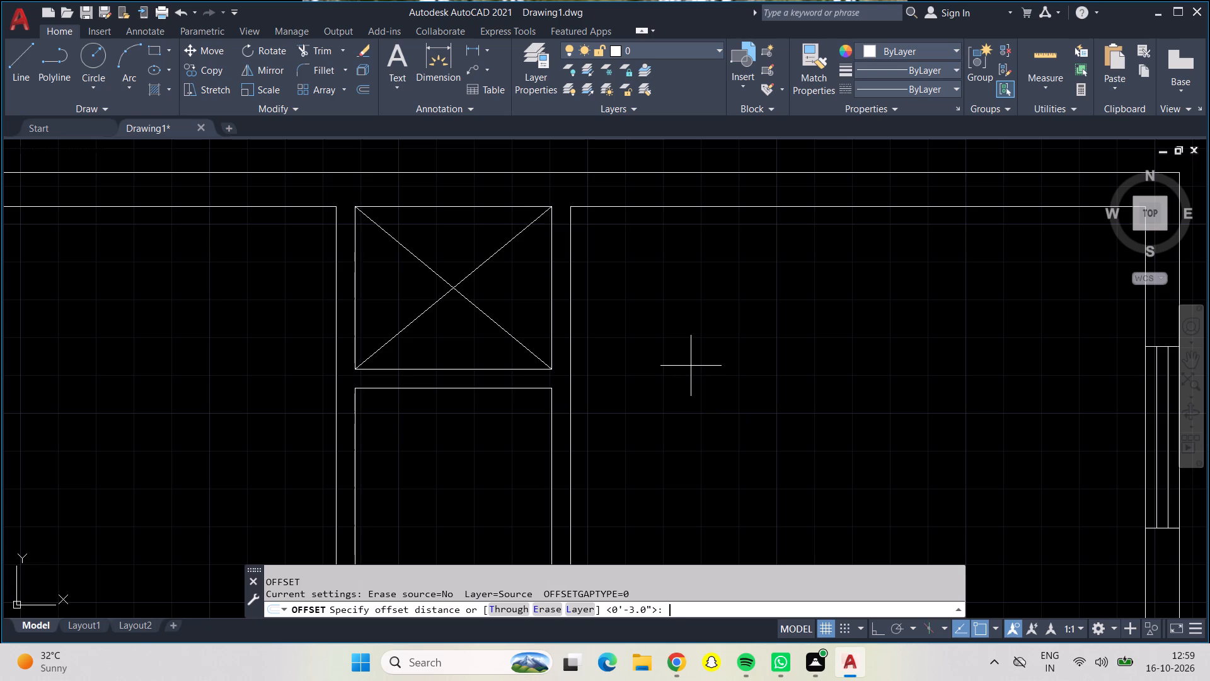
type("9\"")
key("Return")
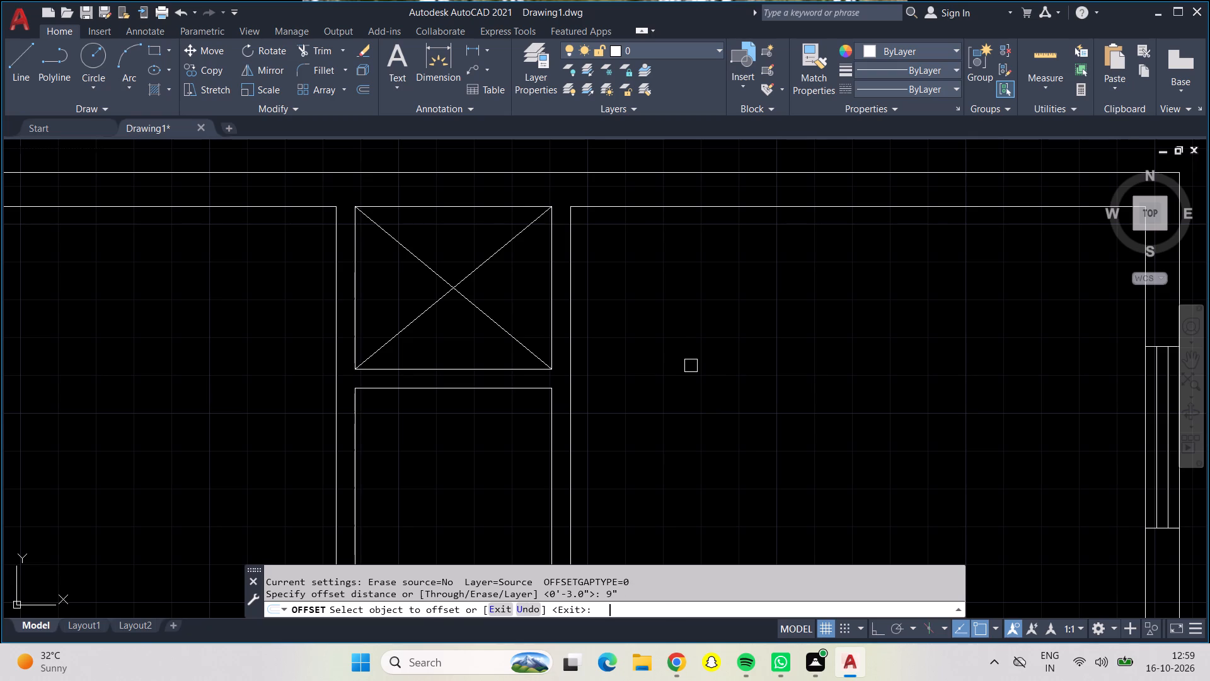
left_click(423, 392)
left_click(429, 358)
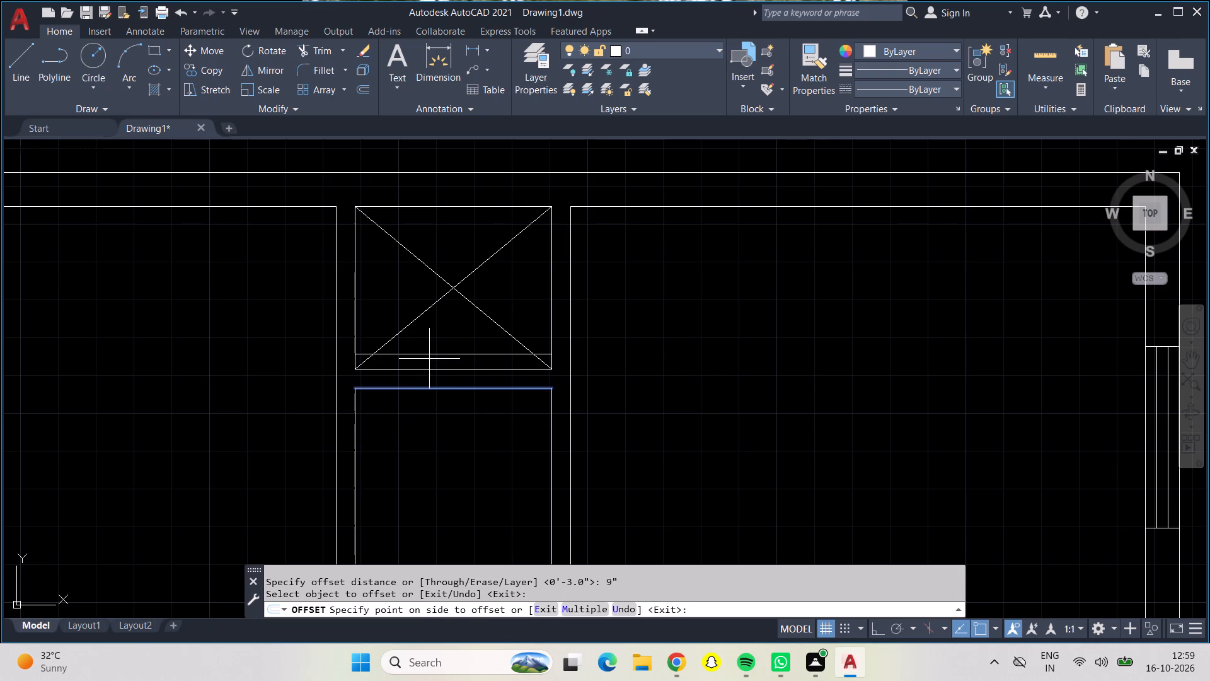
left_click(339, 288)
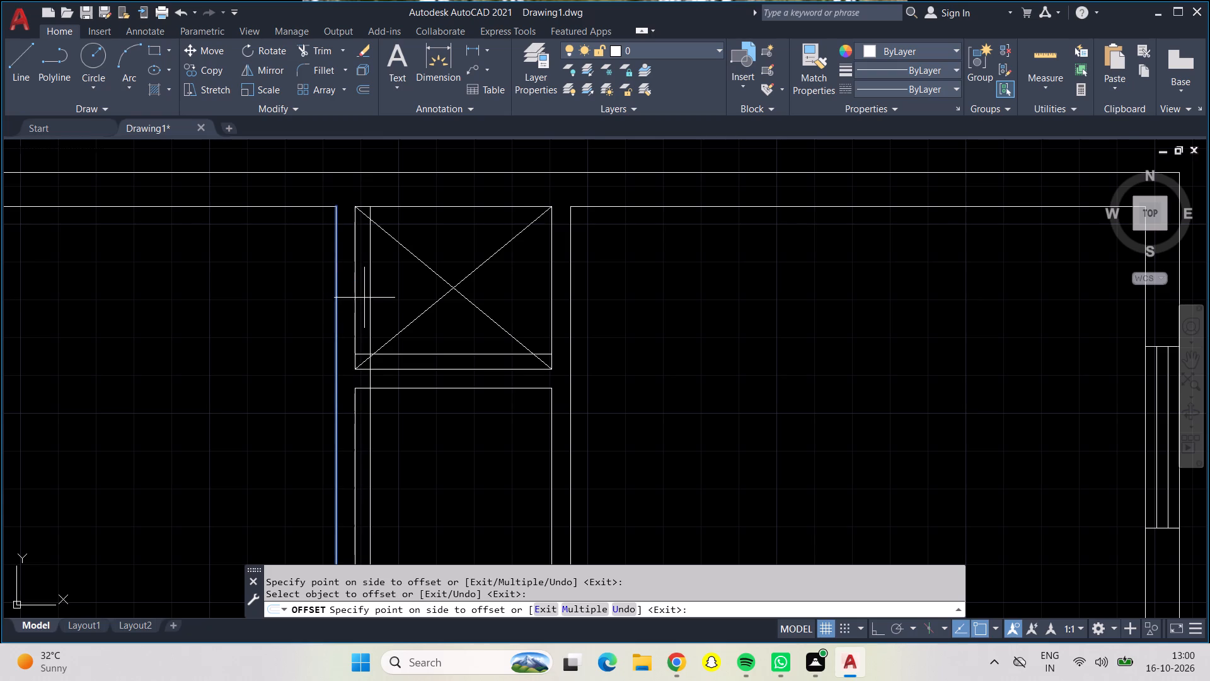
left_click(384, 297)
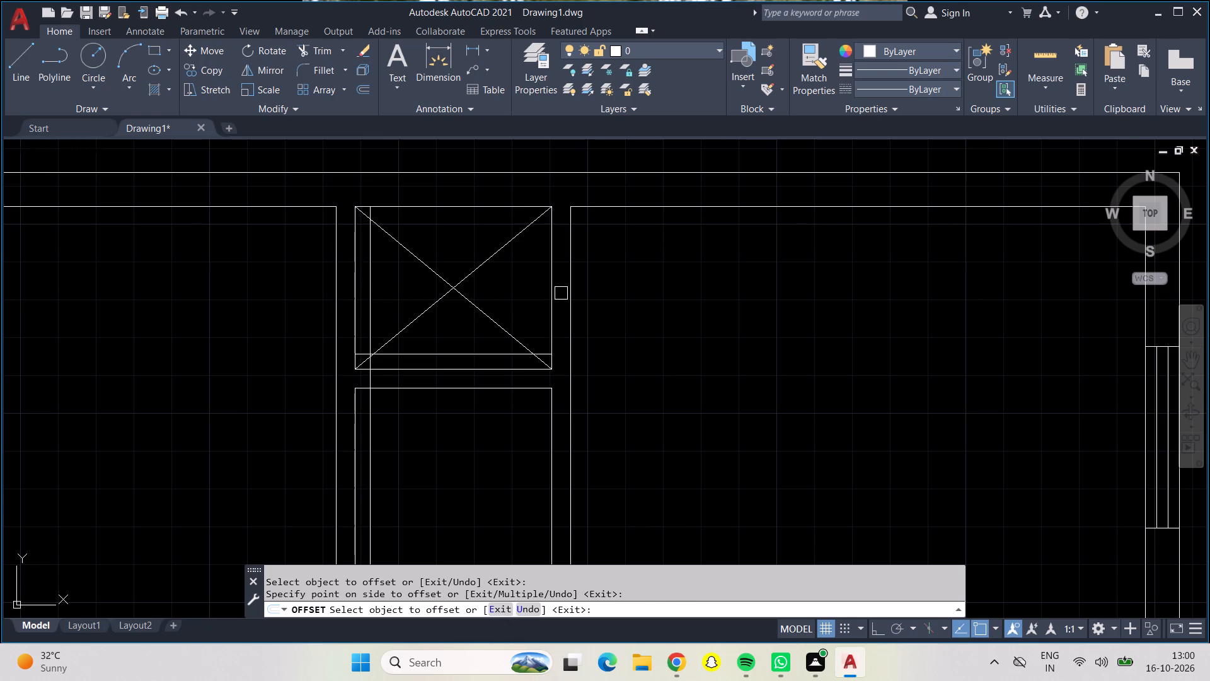
left_click_drag(569, 296, 562, 293)
left_click(505, 282)
Trim away the north shaft's old west and south edges and the line ends outside its new outline.
left_click(312, 47)
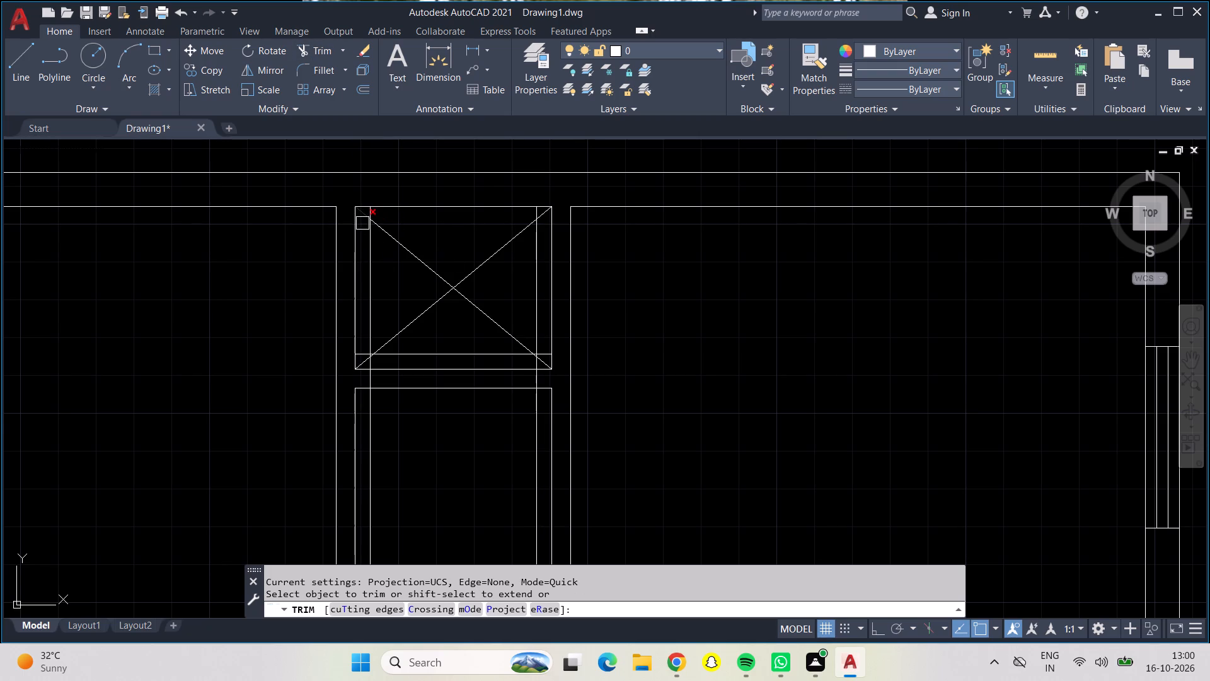
left_click(360, 223)
left_click(359, 222)
left_click(354, 206)
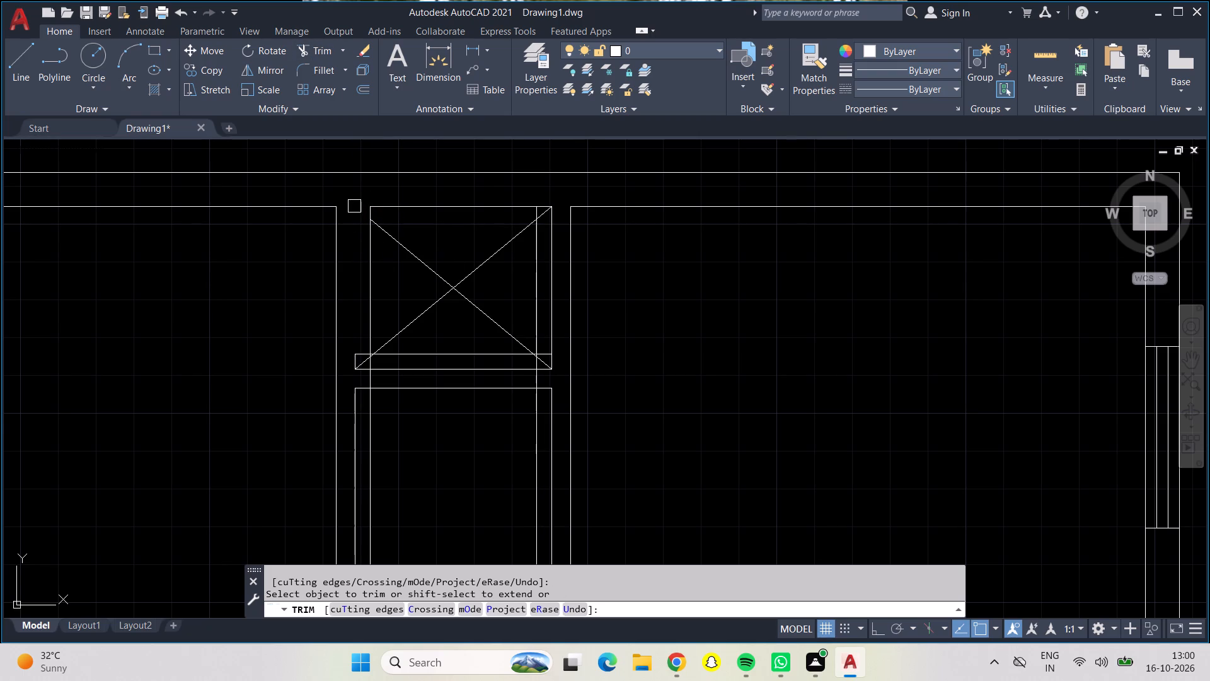
triple_click(353, 364)
left_click(355, 363)
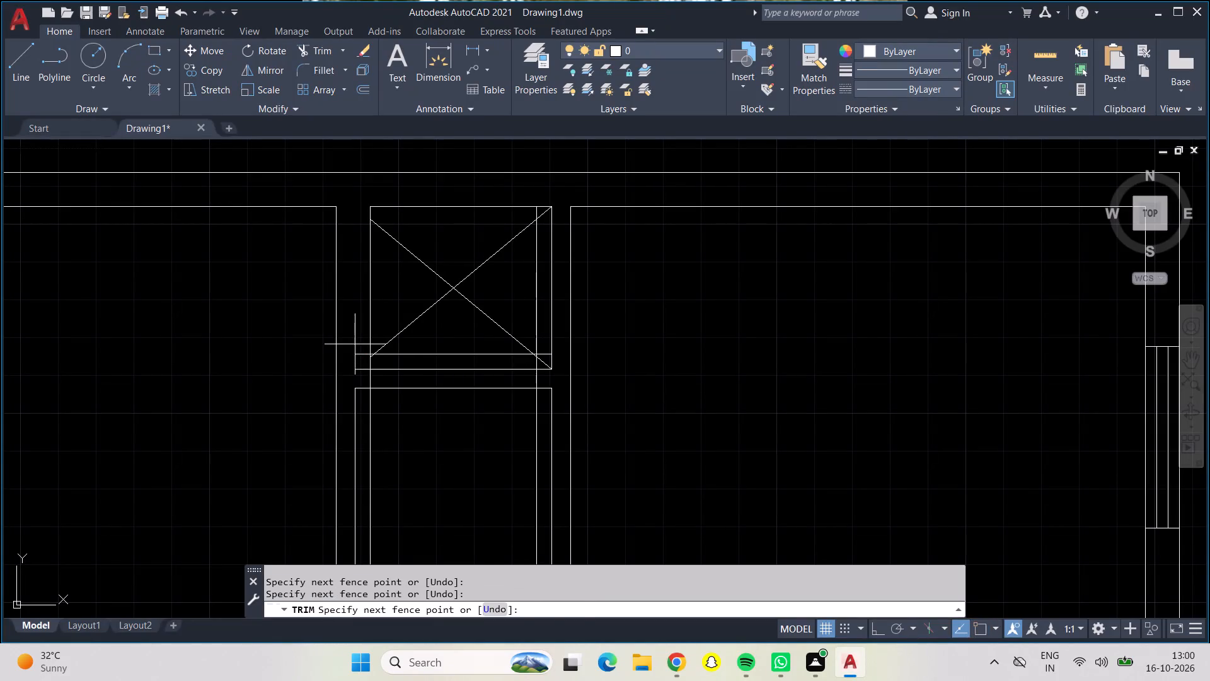
left_click(355, 344)
double_click(354, 352)
left_click(360, 365)
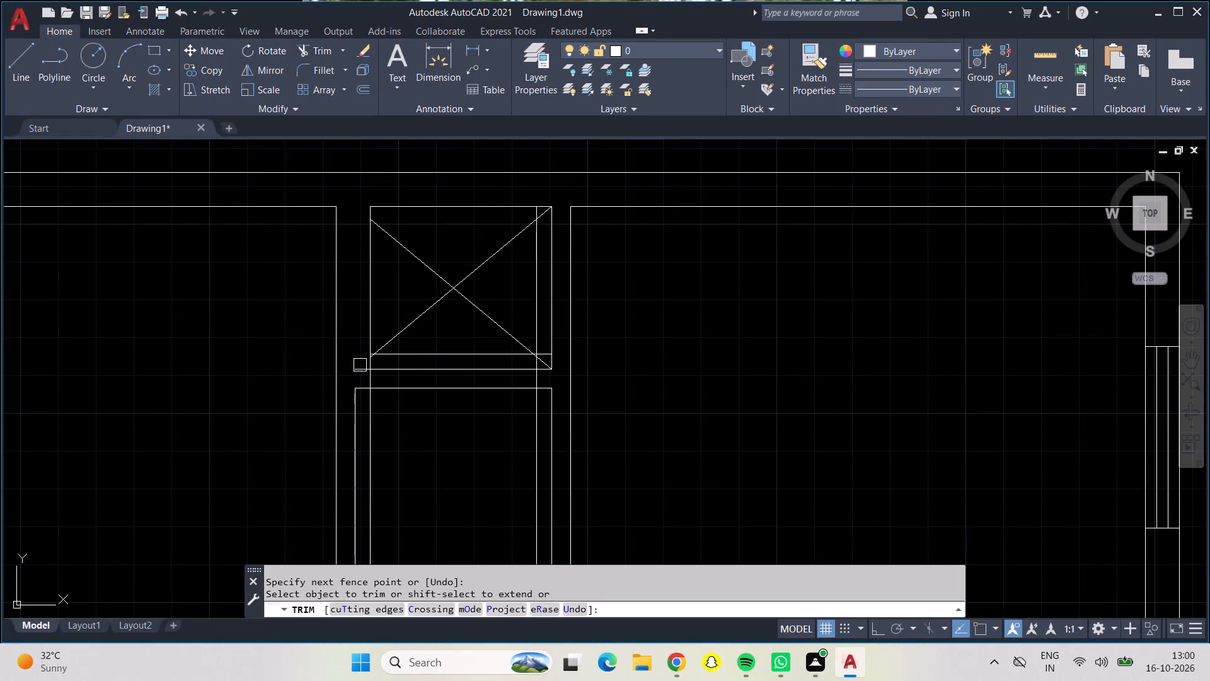
left_click(360, 366)
triple_click(374, 375)
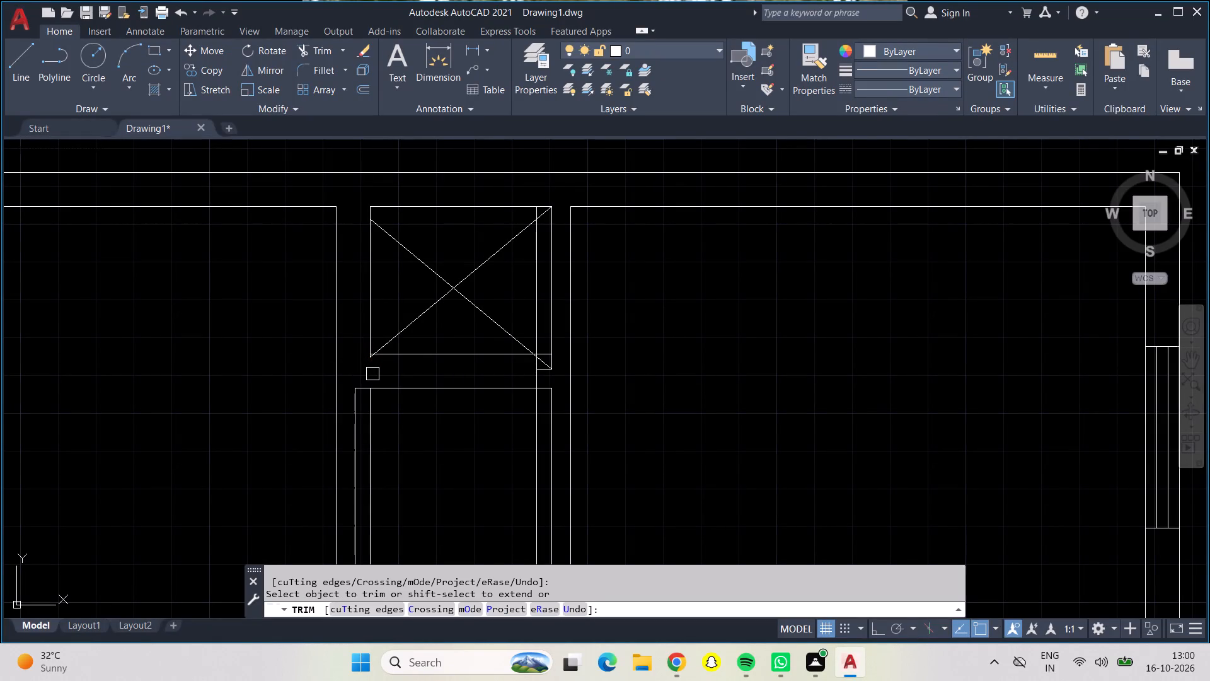
Trim away the north shaft's old east edge and the leftover line ends at its southeast and northeast corners.
left_click(534, 371)
double_click(538, 373)
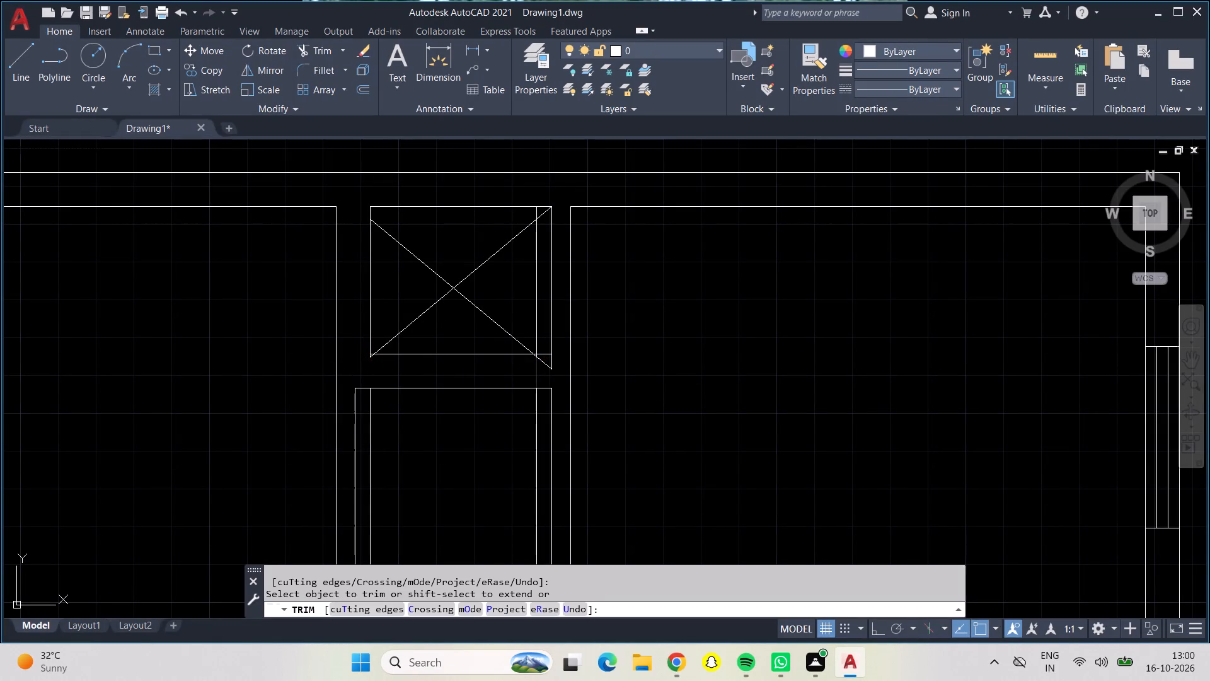
triple_click(549, 370)
left_click(549, 369)
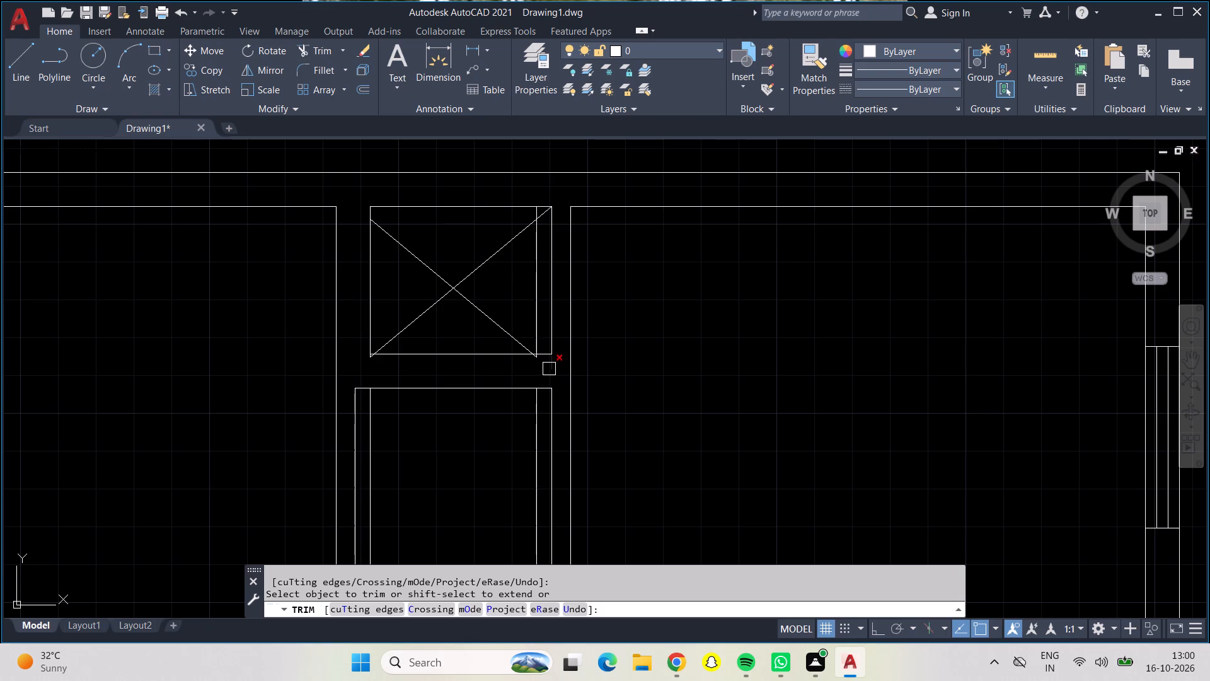
triple_click(548, 355)
triple_click(548, 355)
double_click(548, 215)
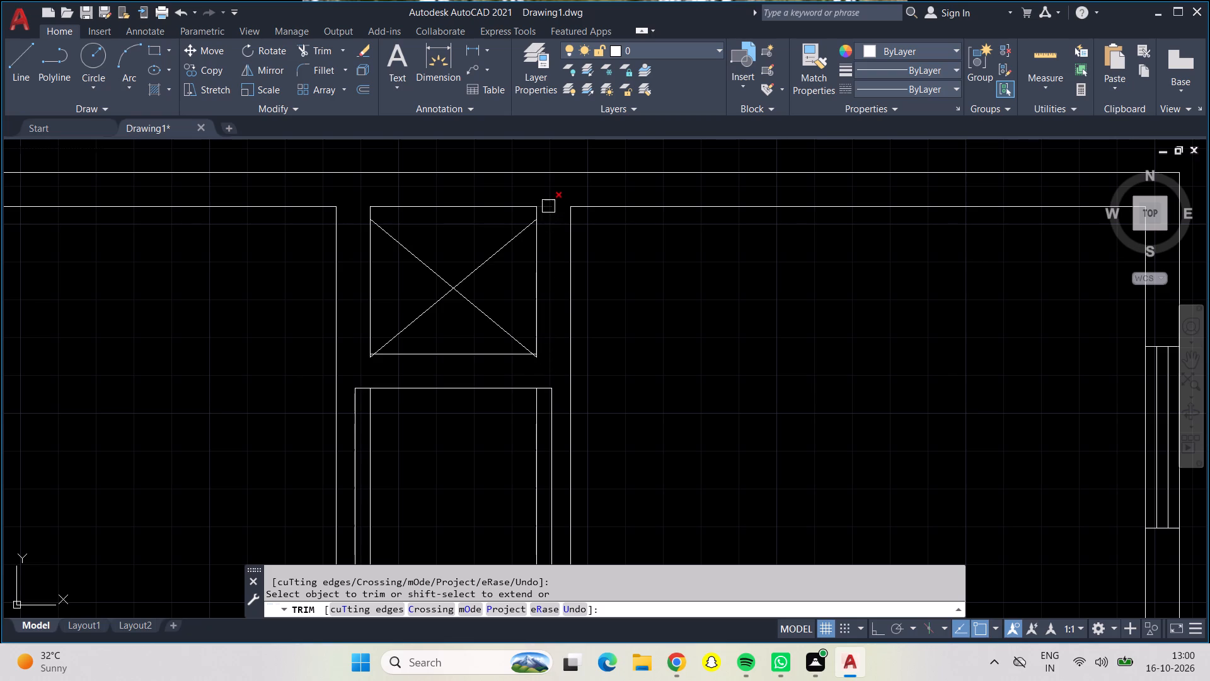
left_click(548, 204)
Trim the short line overhangs at the north shaft's southeast and southwest corners.
scroll(531, 368, "up", 3)
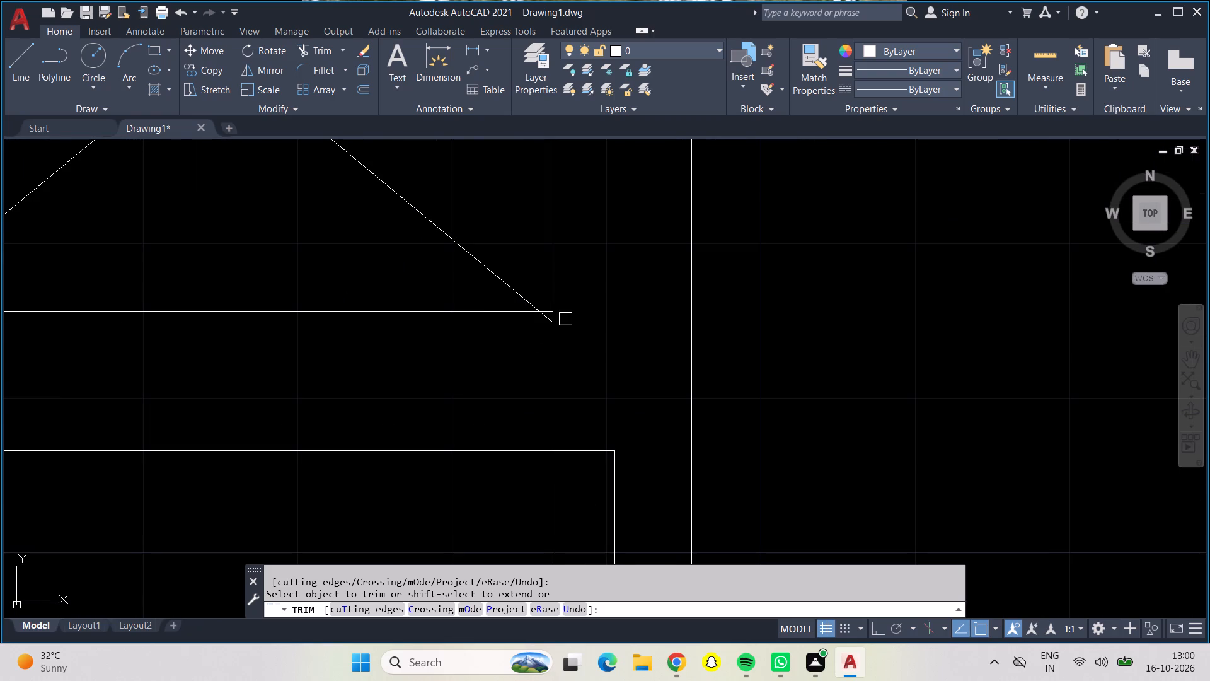
left_click(554, 320)
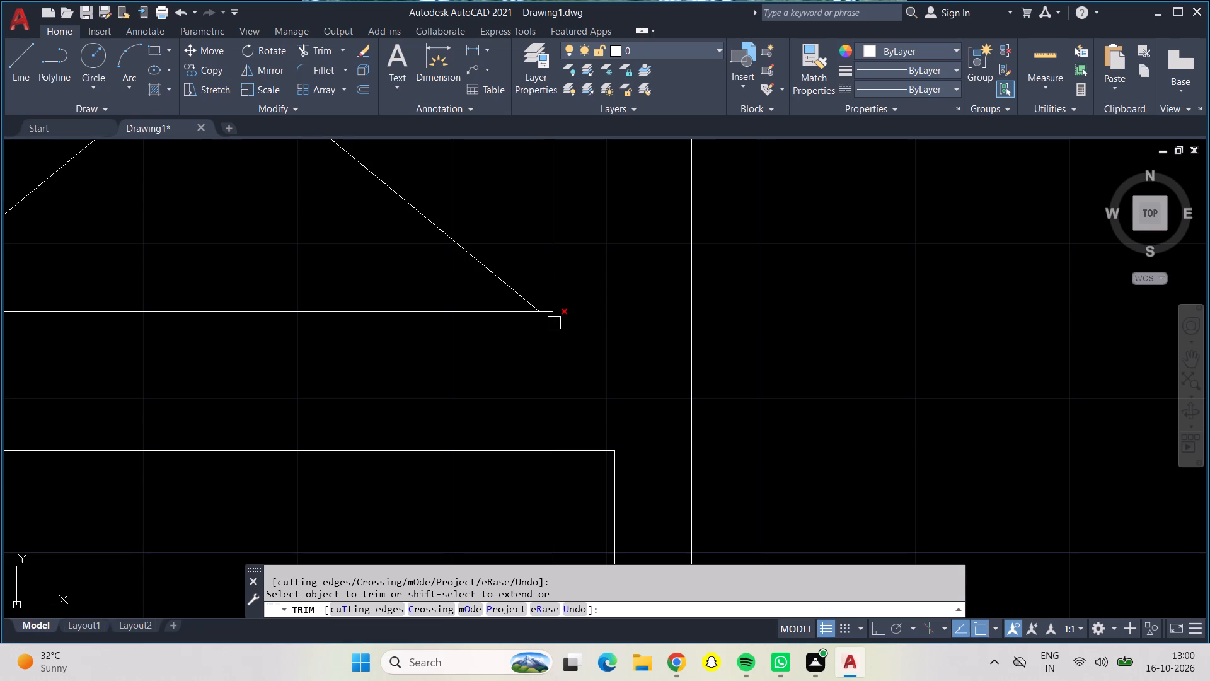
left_click(554, 323)
scroll(542, 336, "down", 1)
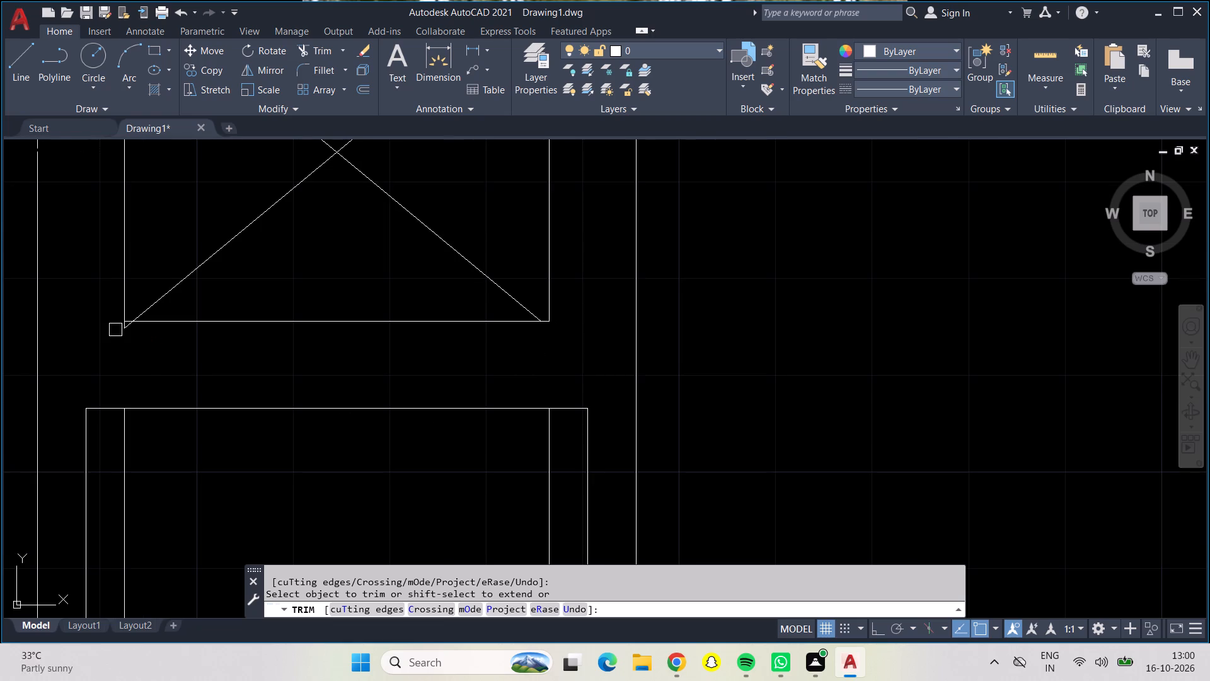
scroll(115, 330, "up", 2)
left_click(147, 323)
left_click(129, 318)
scroll(147, 334, "down", 1)
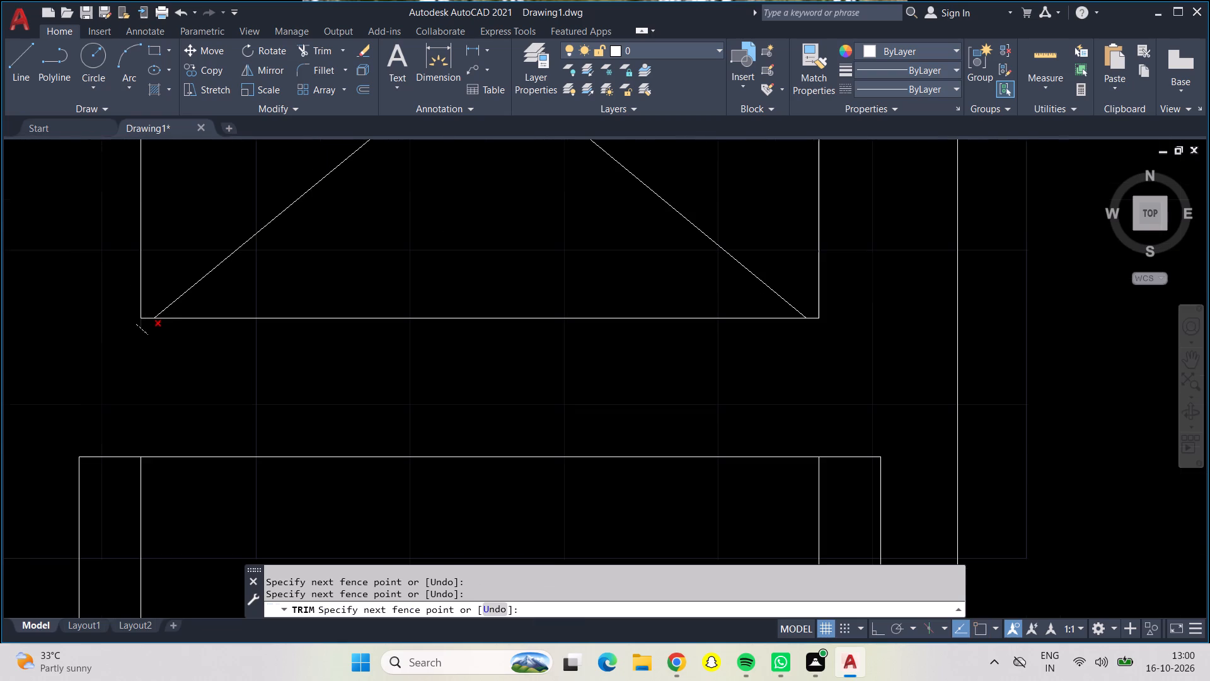
left_click(150, 336)
Remove both diagonal cross lines from inside the north shaft.
left_click(190, 297)
scroll(190, 296, "down", 2)
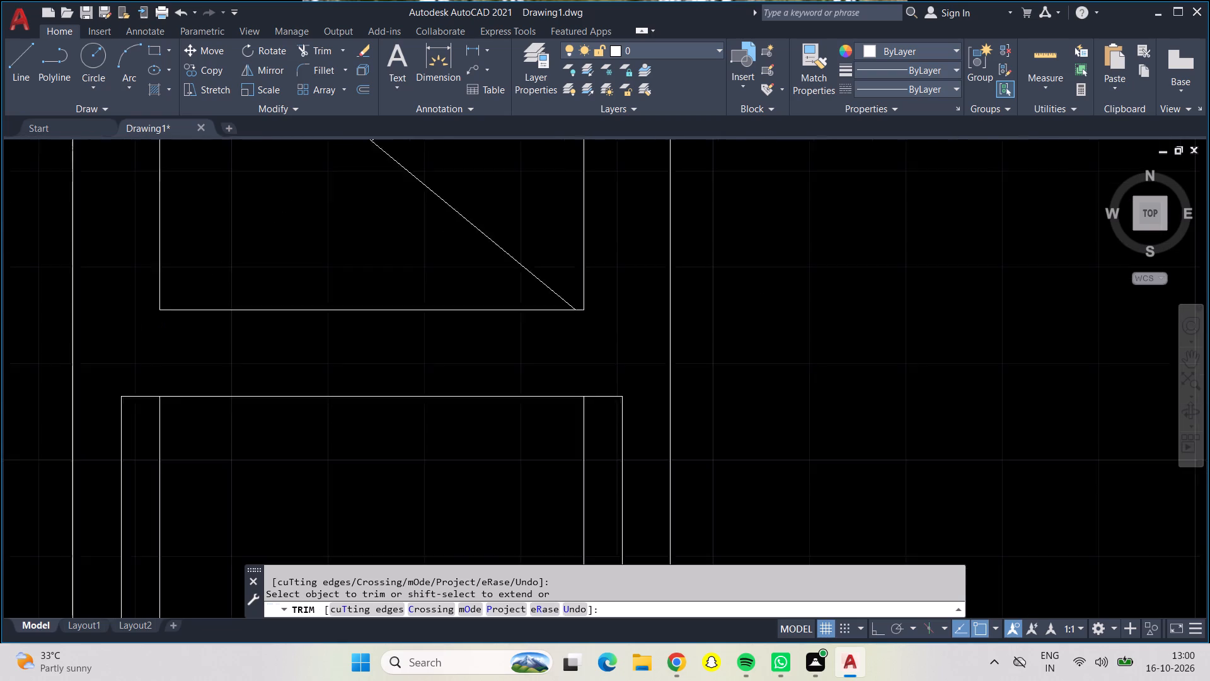
scroll(190, 295, "down", 1)
double_click(260, 236)
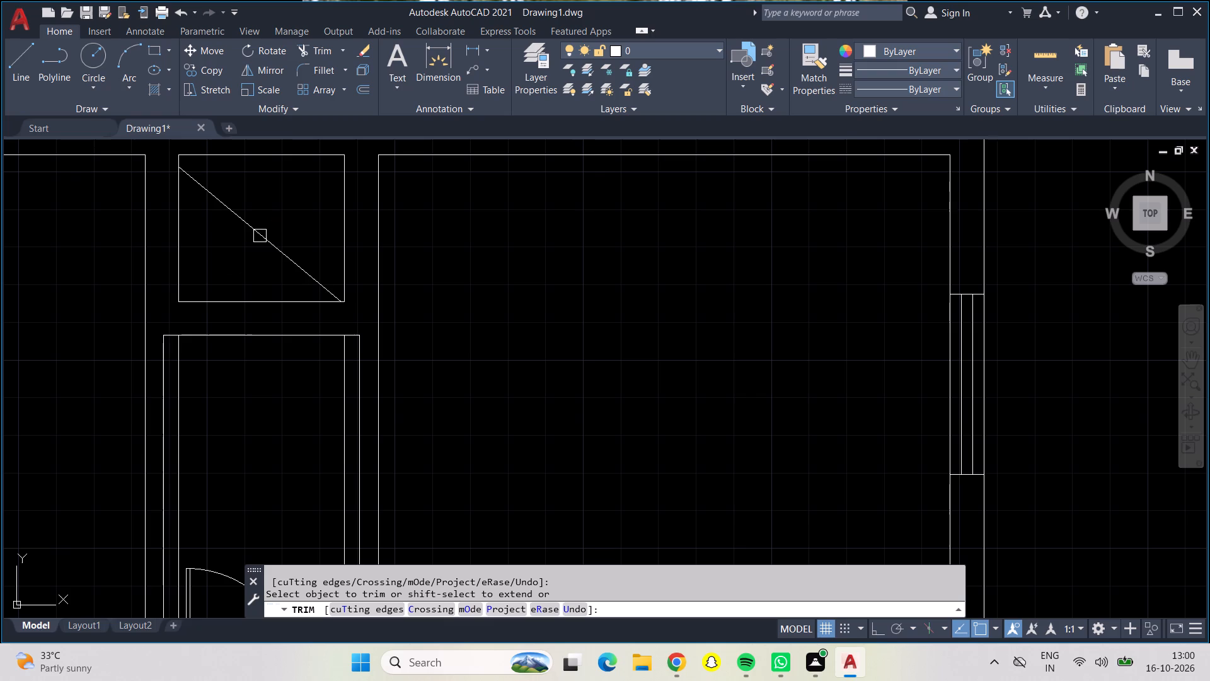
left_click(260, 236)
Trim away the inner vertical lines along both sides of the narrow room south of the north shaft, including their stubs at its door wall.
scroll(238, 271, "down", 1)
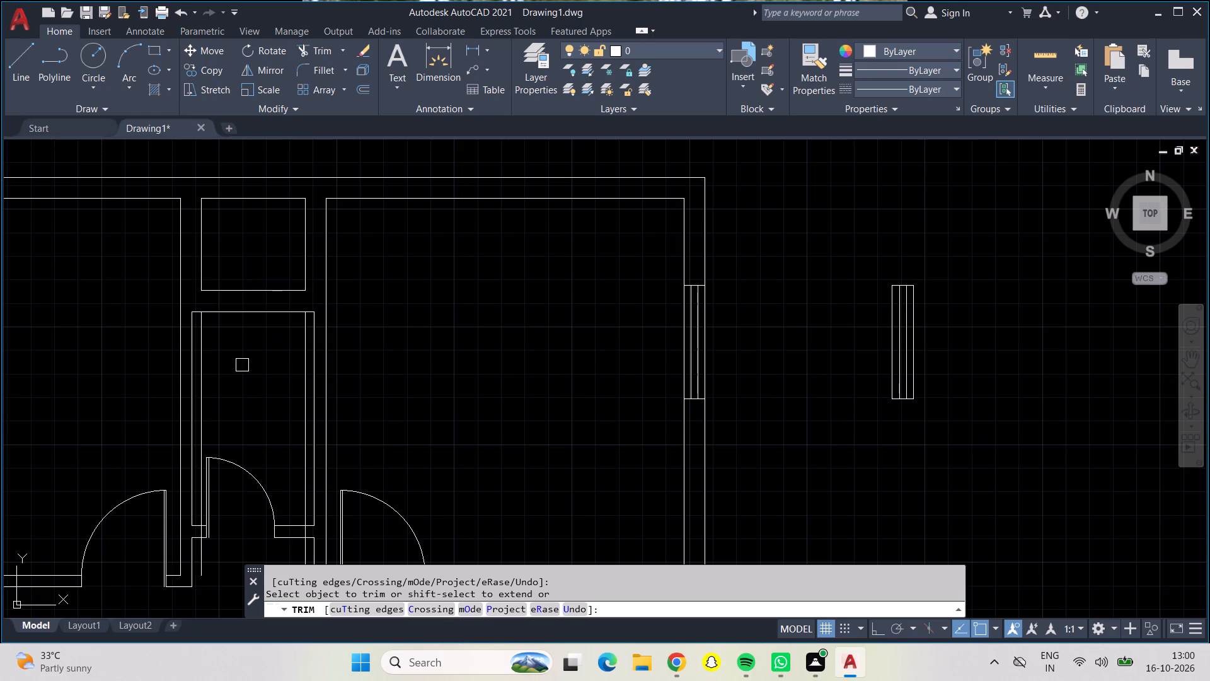
left_click(206, 373)
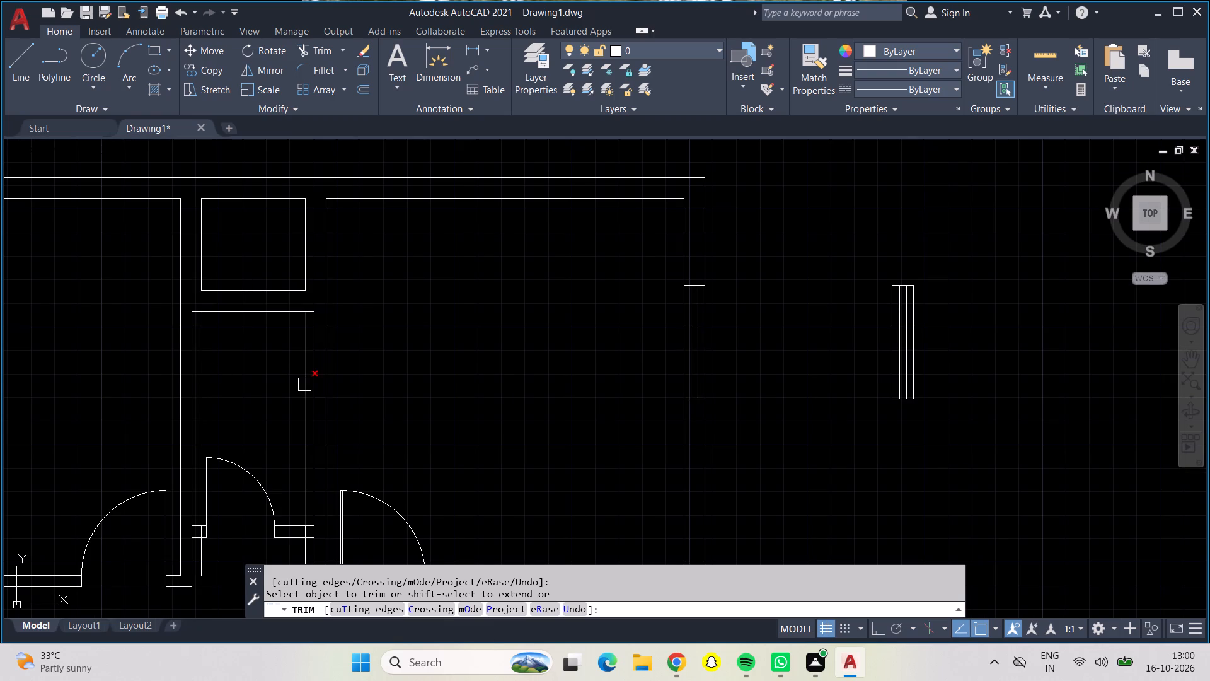
left_click_drag(301, 385, 294, 385)
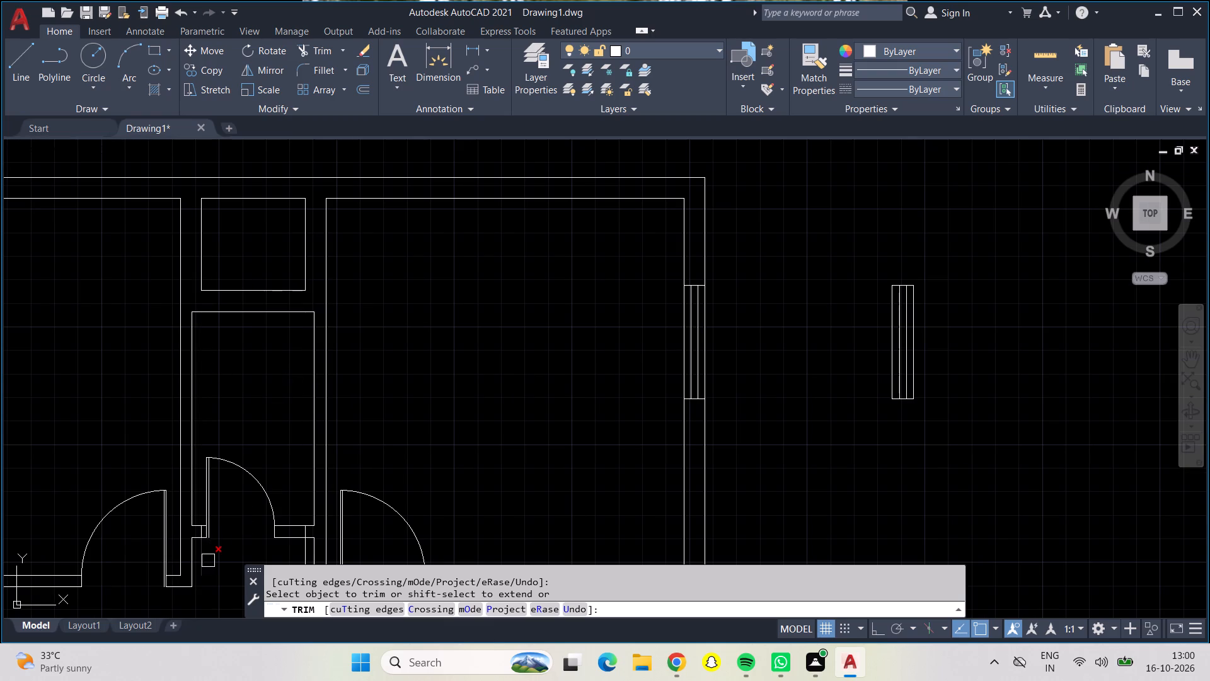
left_click(200, 559)
middle_click_drag(295, 482, 292, 402)
scroll(294, 465, "down", 1)
scroll(285, 470, "up", 2)
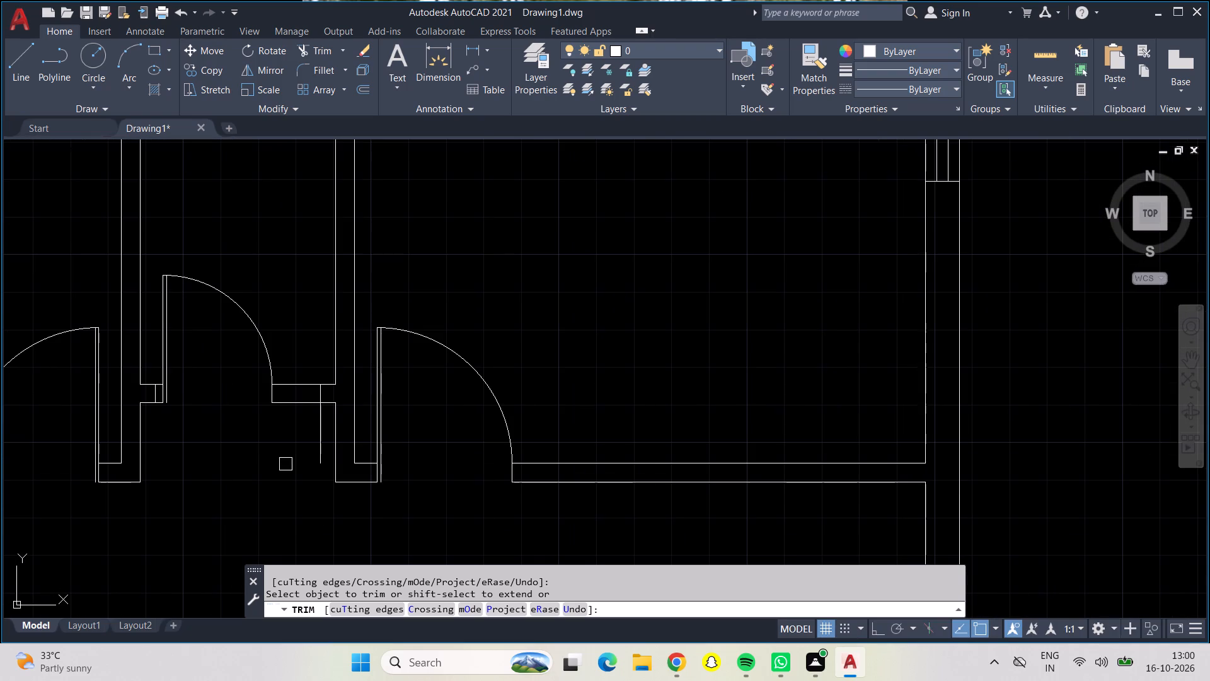
left_click(319, 431)
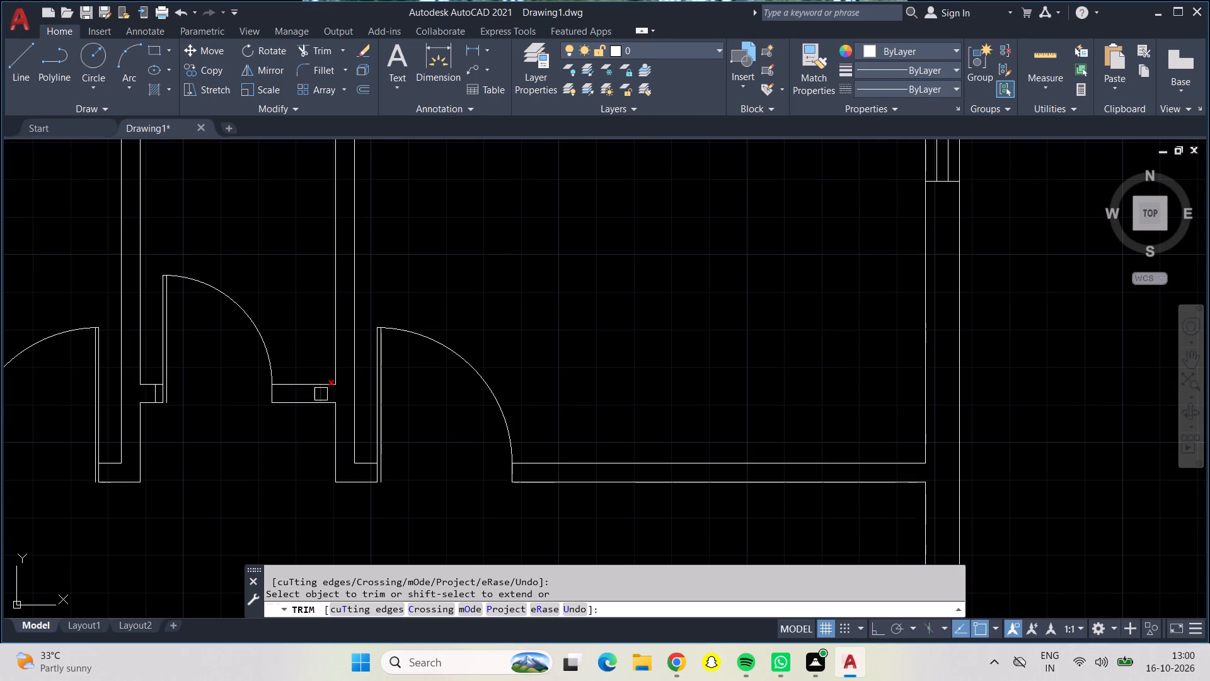
left_click(321, 394)
Erase the staircase landing's south edge and one diagonal, the lower flight's east edge line, and a set of the upper flight's tread lines.
middle_click_drag(301, 323, 292, 564)
scroll(263, 431, "down", 1)
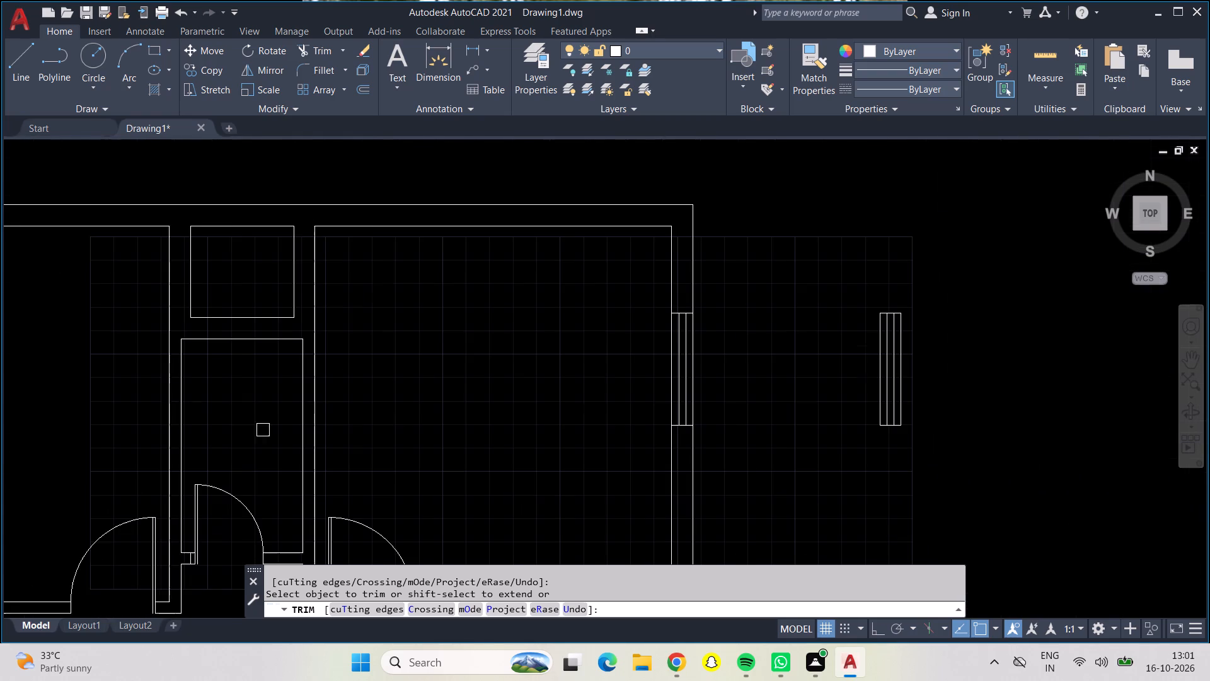
middle_click_drag(256, 400, 311, 438)
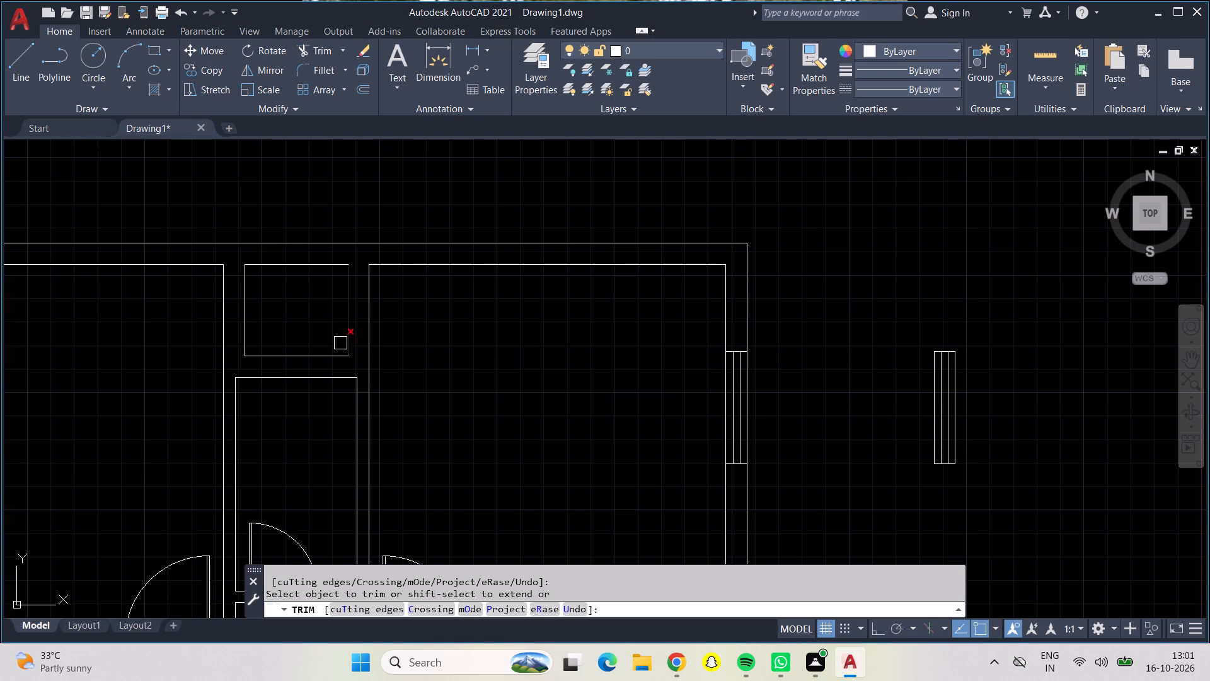
scroll(285, 257, "down", 1)
middle_click_drag(301, 378, 316, 166)
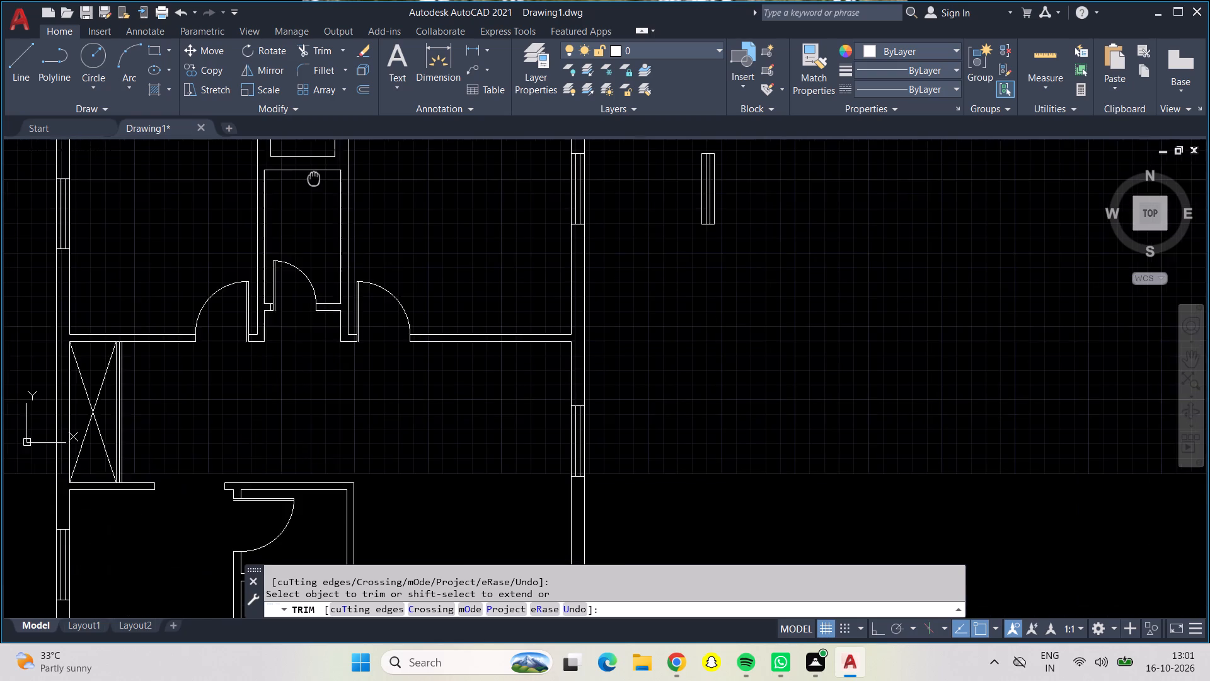
middle_click_drag(316, 166, 316, 165)
middle_click_drag(287, 375, 316, 246)
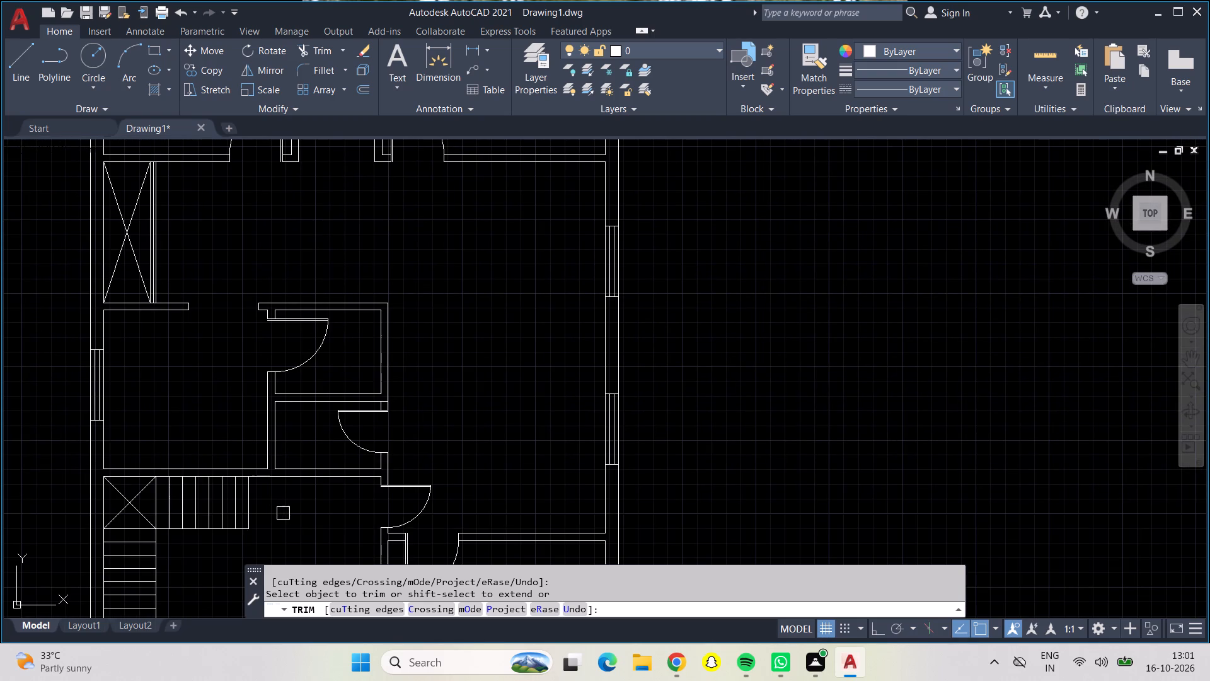
middle_click_drag(288, 515, 320, 418)
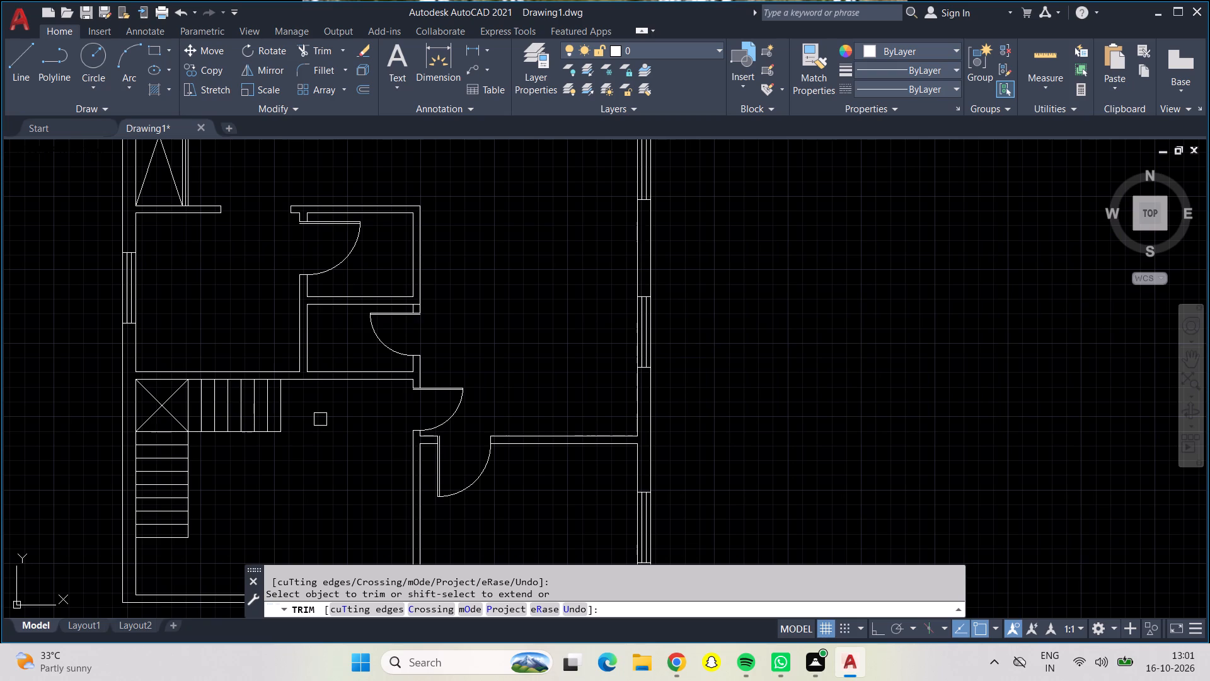
key("Escape")
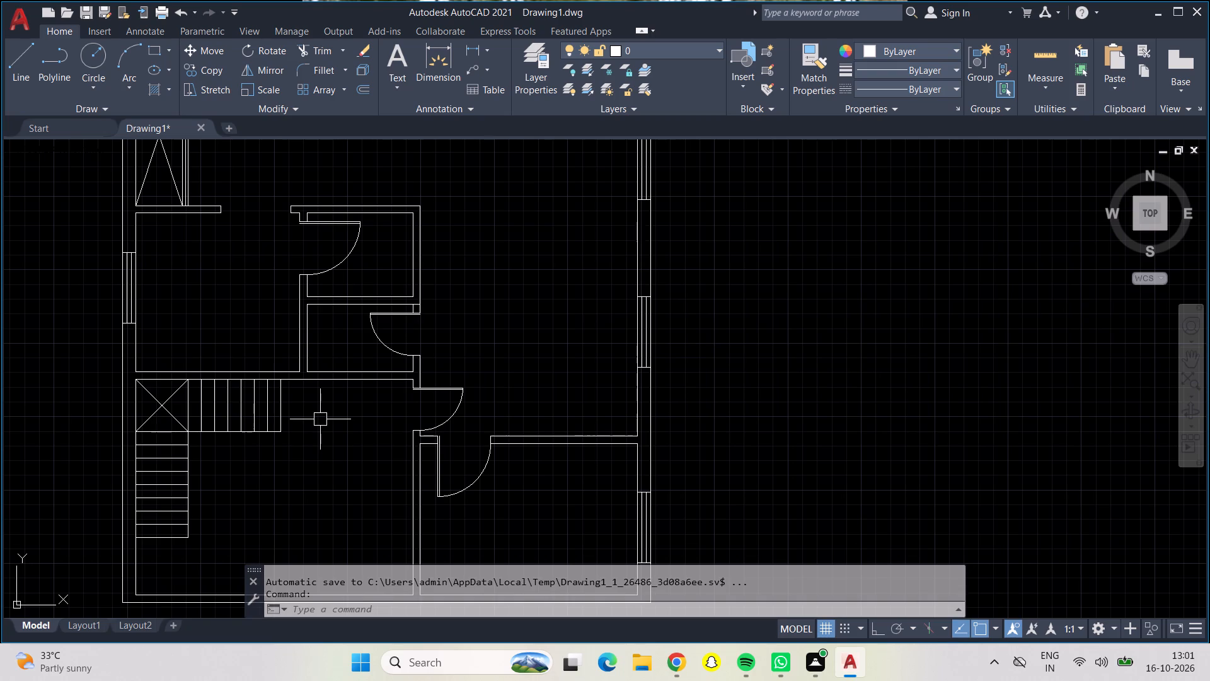
left_click(284, 428)
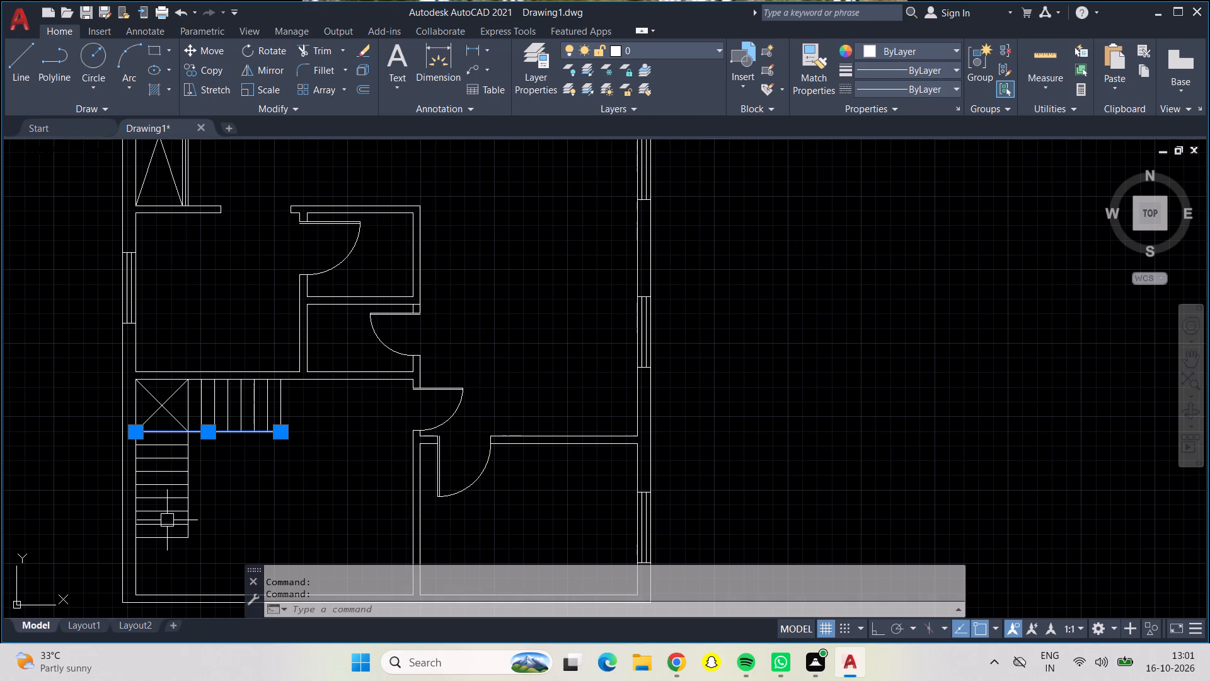
left_click(167, 411)
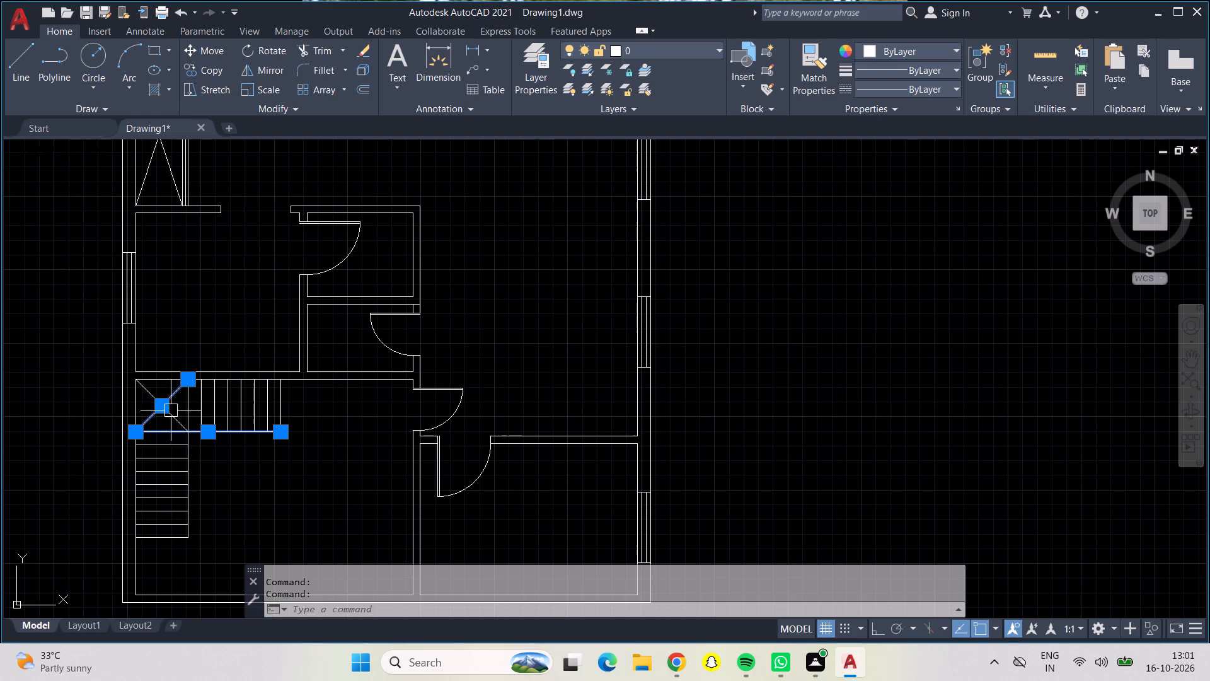
left_click(187, 415)
left_click(203, 417)
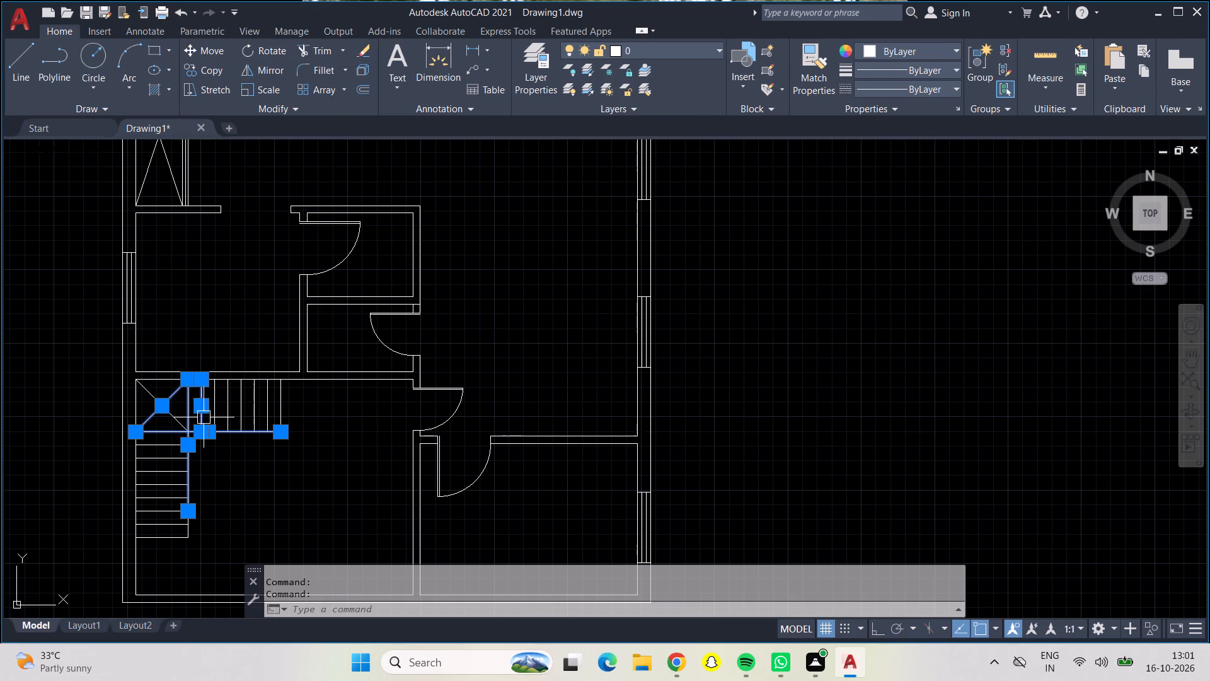
left_click(216, 419)
left_click(228, 427)
left_click(225, 416)
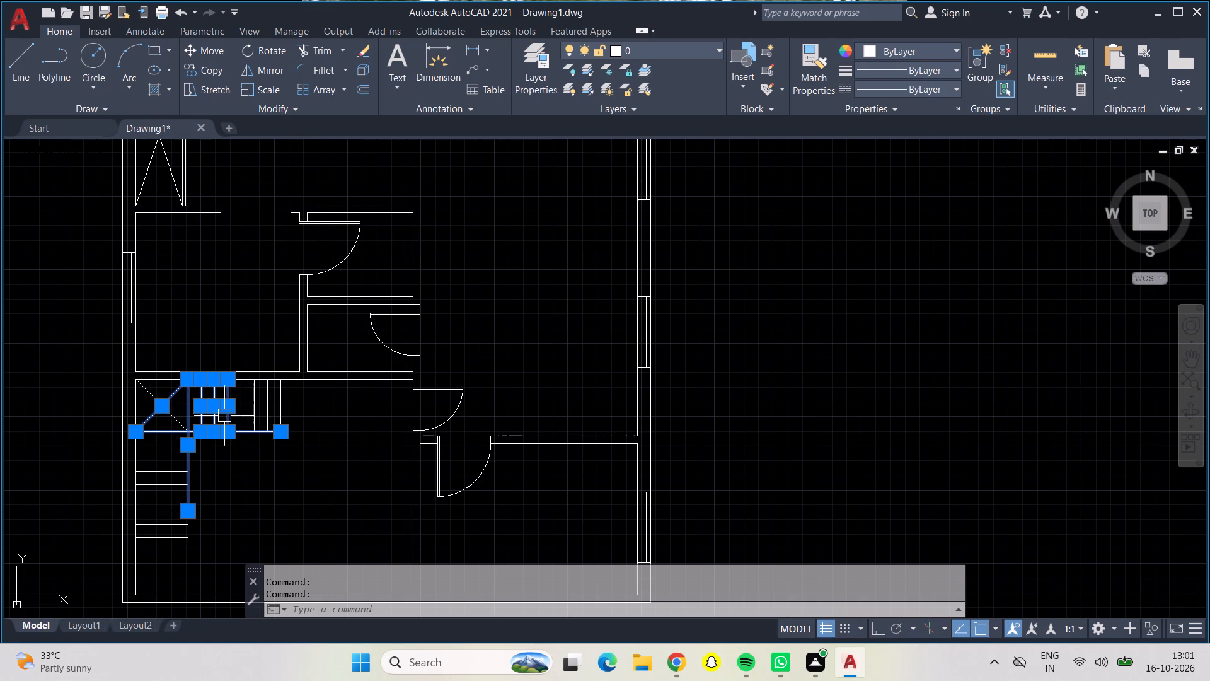
left_click(236, 420)
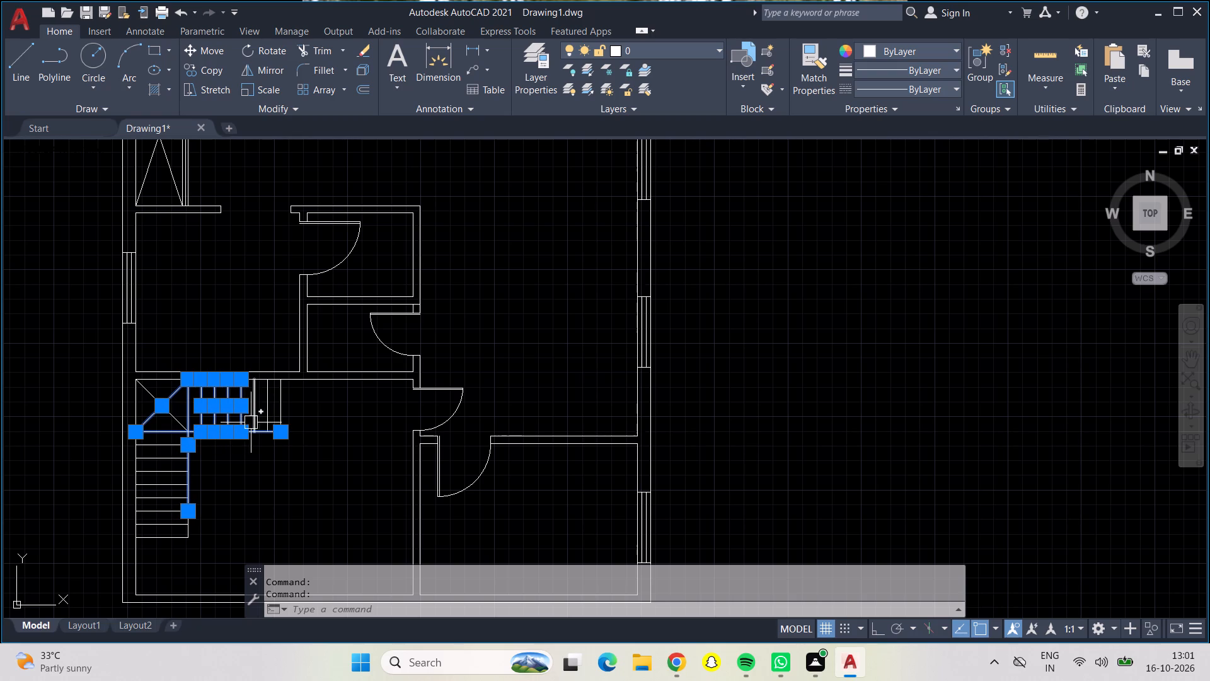
left_click(251, 422)
left_click(268, 421)
left_click(277, 418)
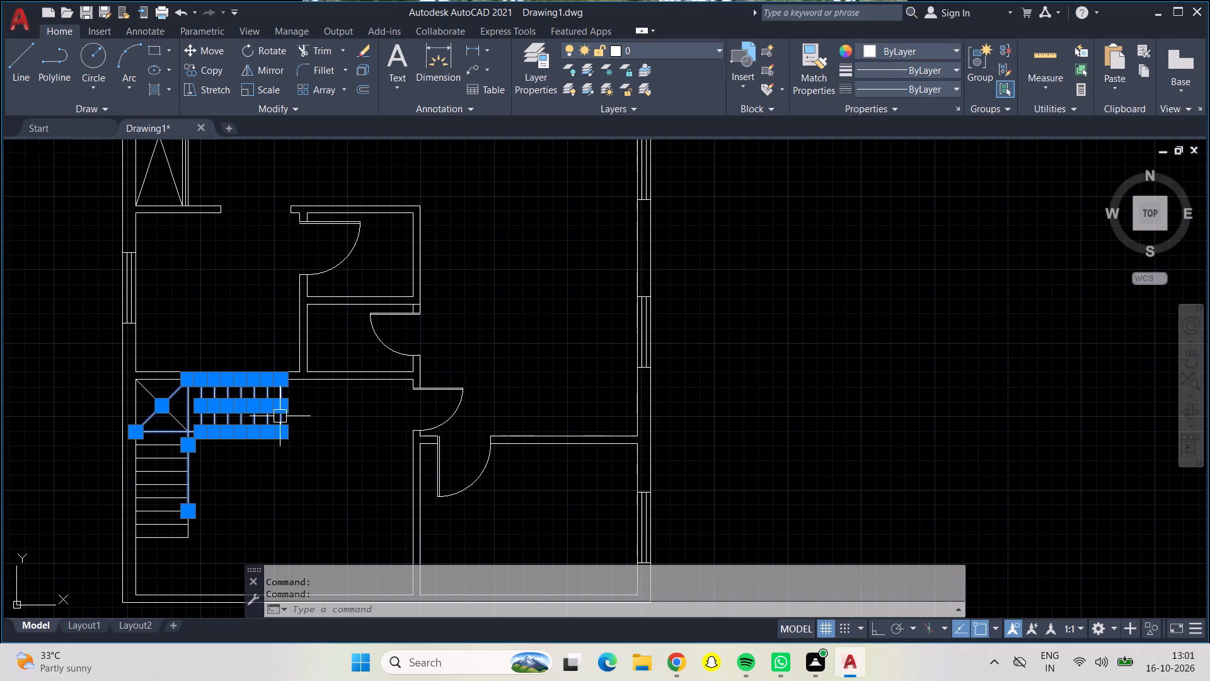
key("Delete")
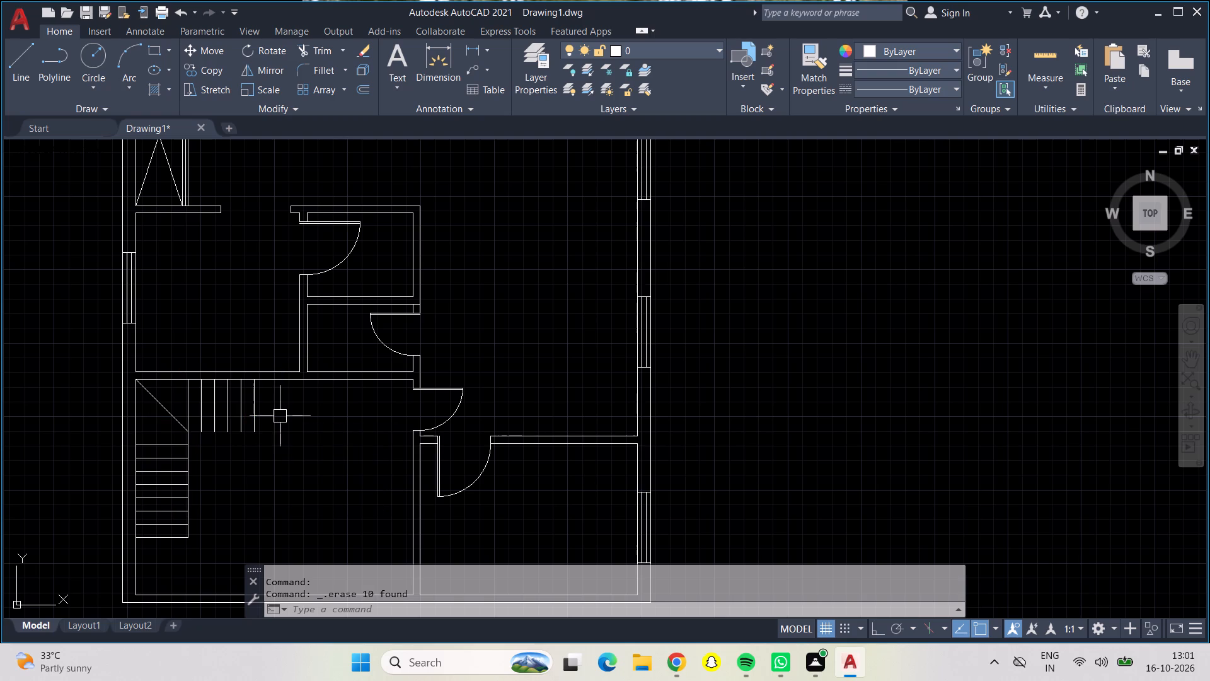
key("Delete")
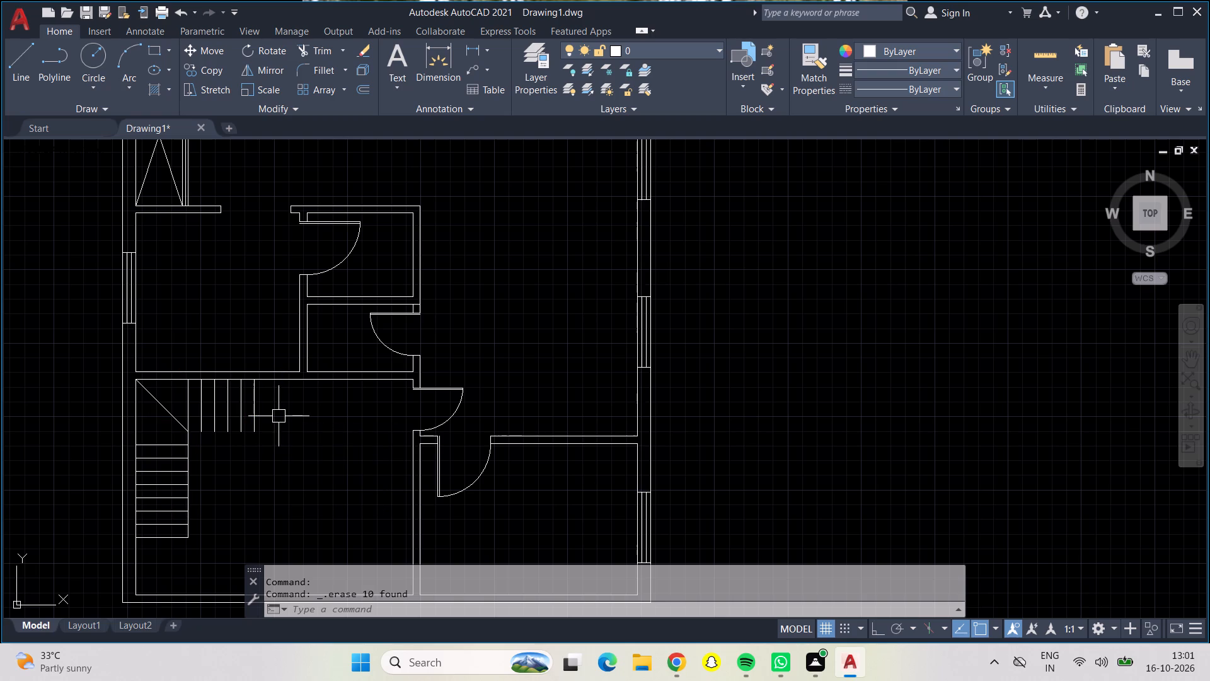
Erase the remaining landing diagonal, the rest of the upper flight's treads, and the two northernmost treads of the lower flight.
left_click(277, 416)
left_click(144, 470)
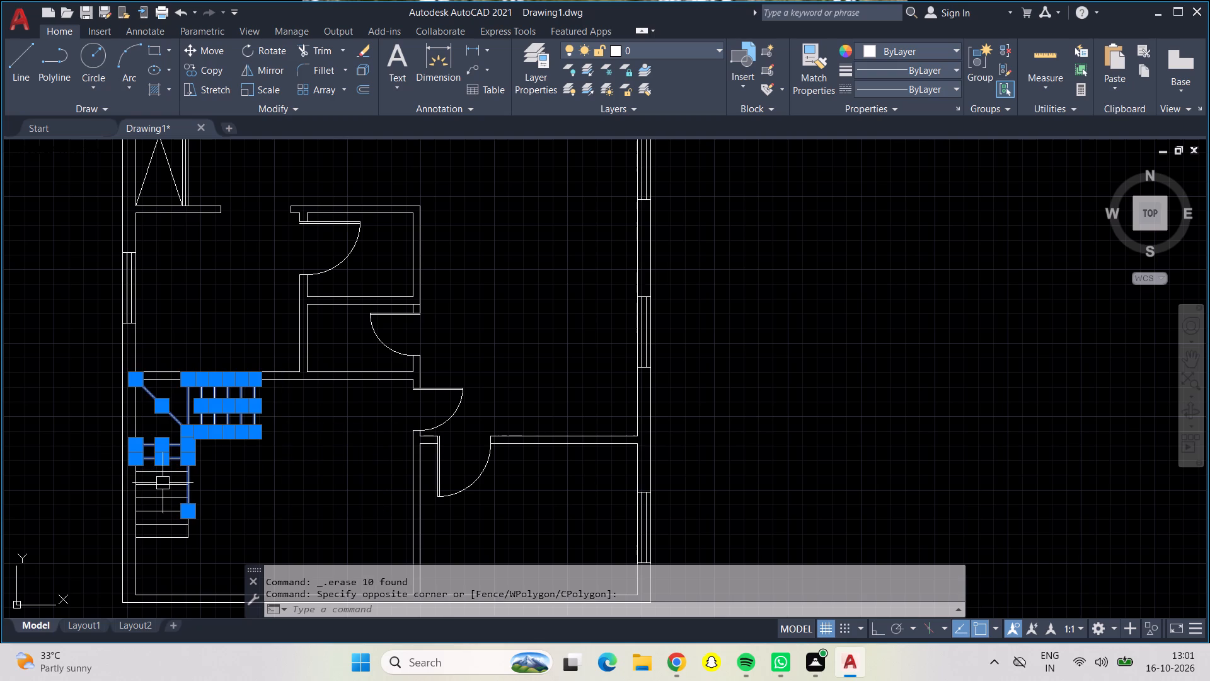
key("Delete")
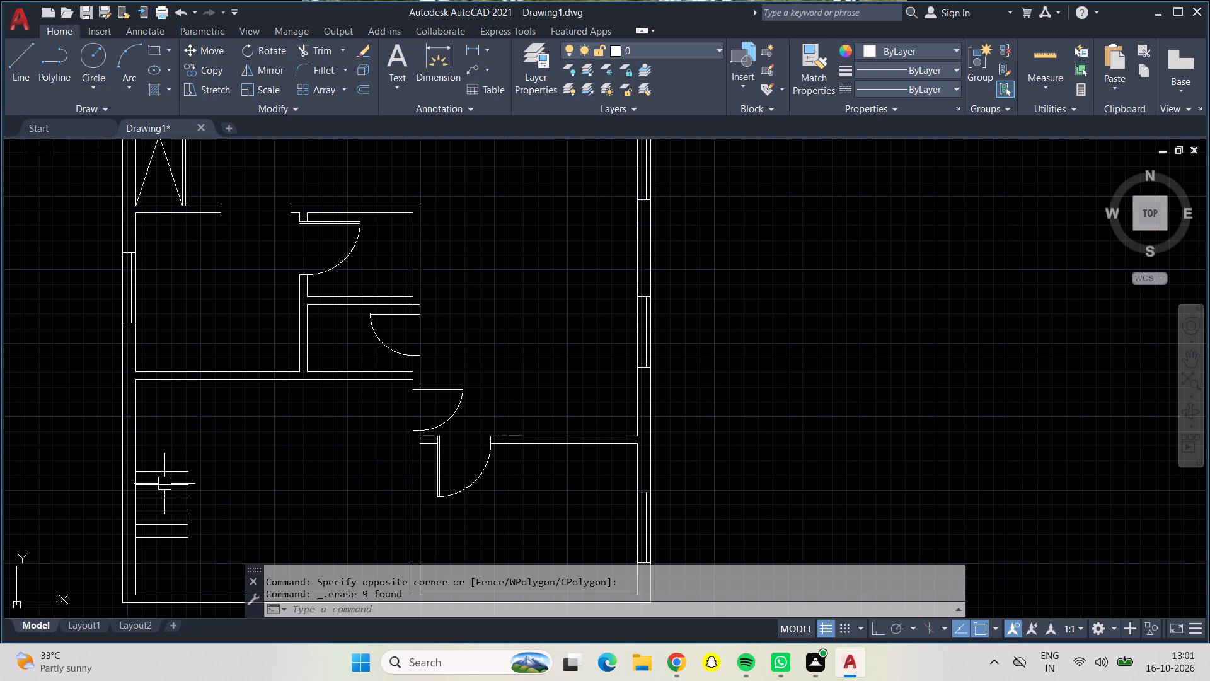
key("Escape")
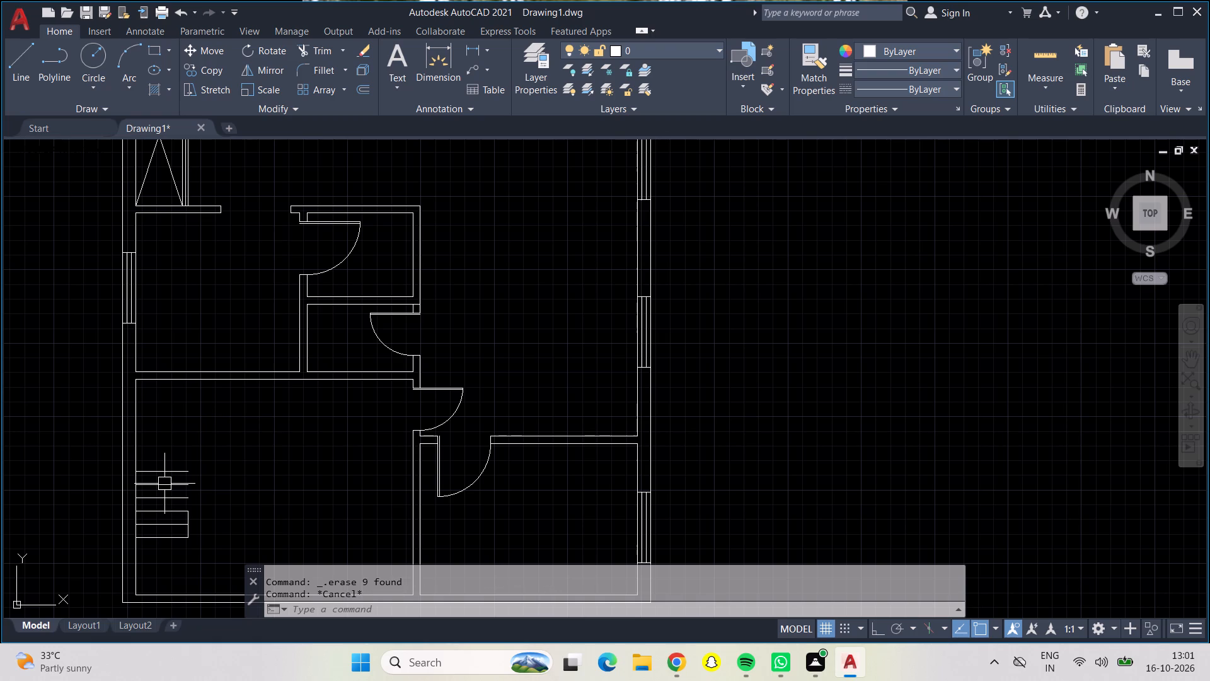
Offset both segments of the stair room's north wall's outer face 9" south into the stair room.
key("o")
key("Return")
type("9\"")
key("Return")
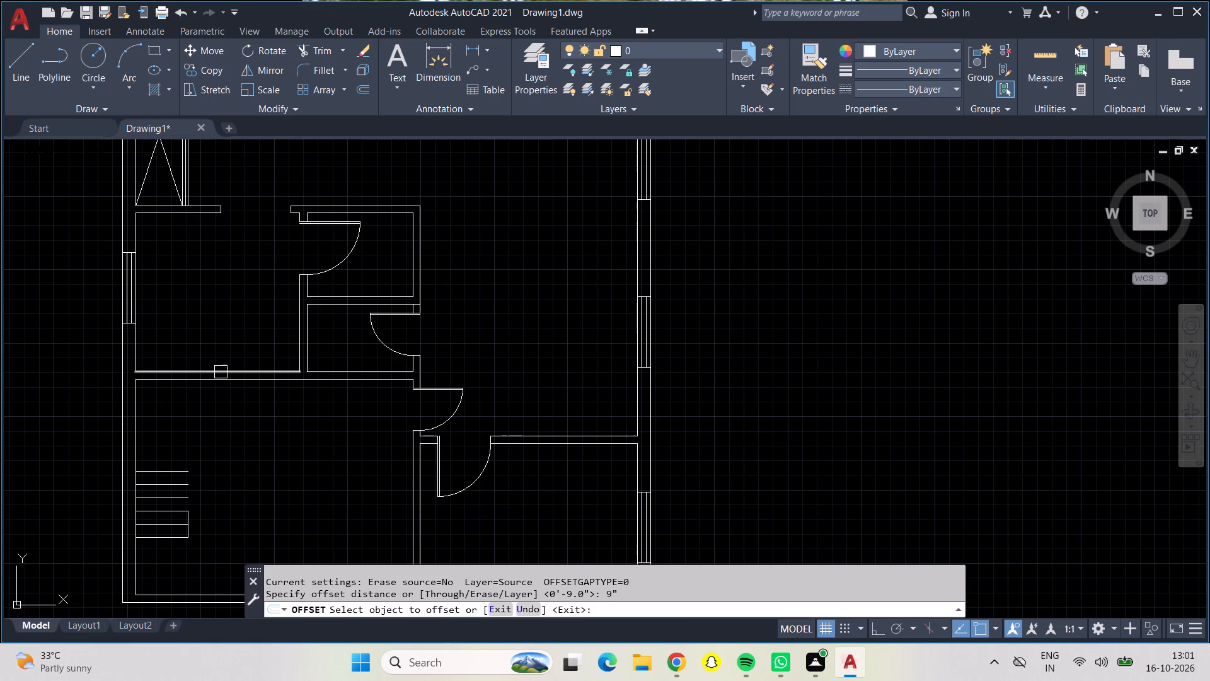
left_click(221, 372)
left_click(218, 391)
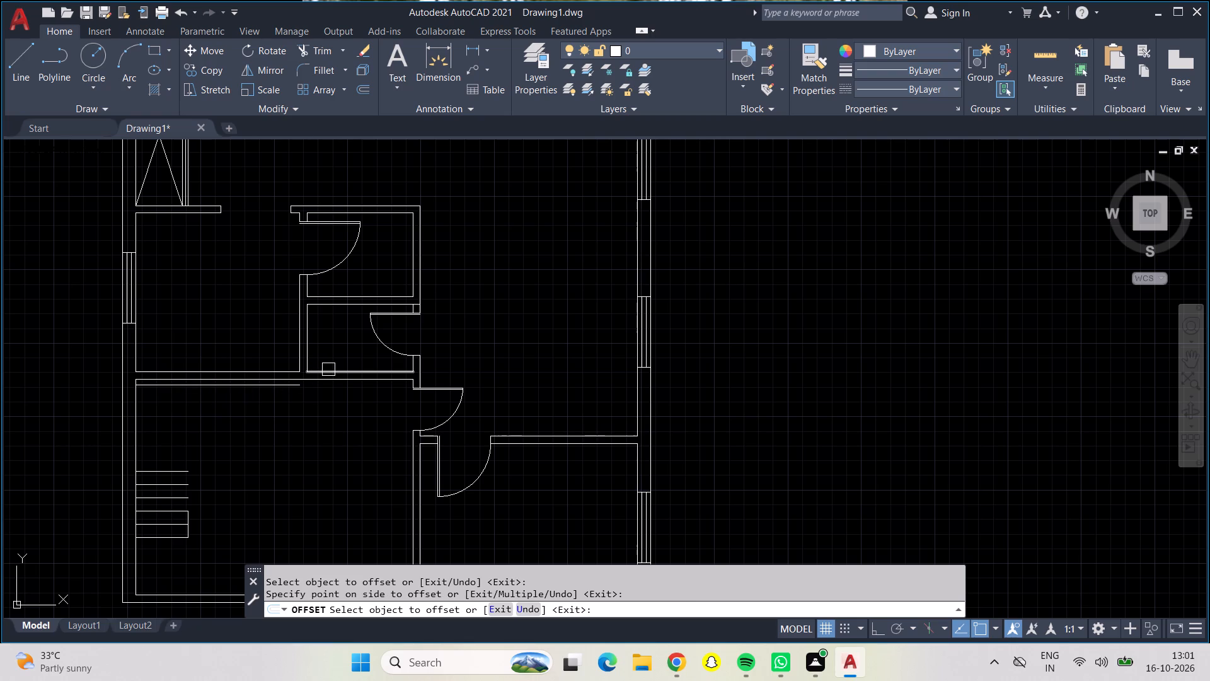
left_click(330, 368)
left_click(337, 402)
Offset both face lines of the stair room's east wall 9" west into the stair room.
middle_click_drag(395, 490, 377, 414)
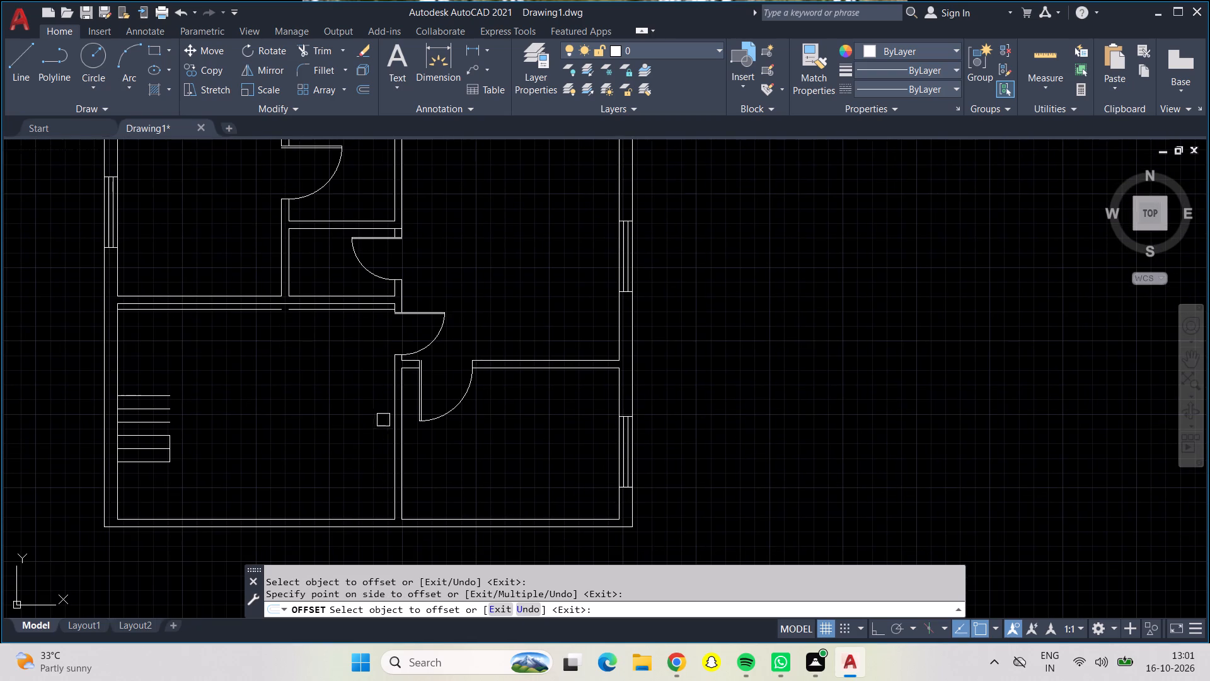
left_click(395, 427)
left_click(365, 425)
left_click(406, 448)
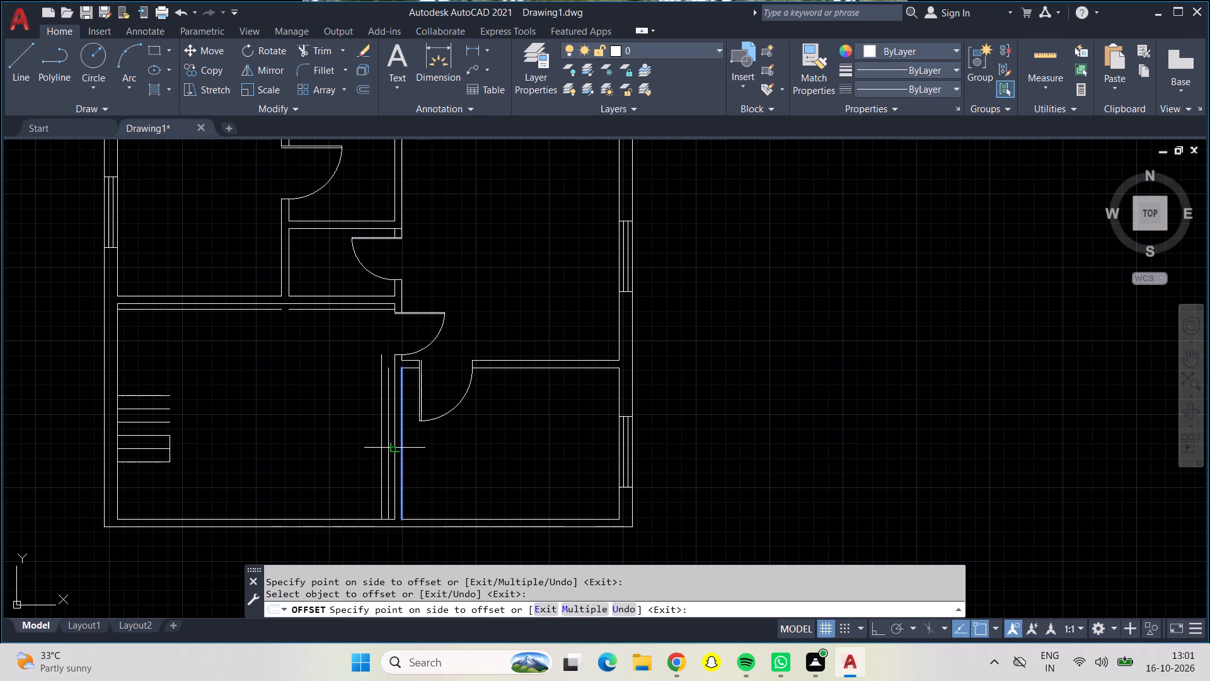
left_click(388, 441)
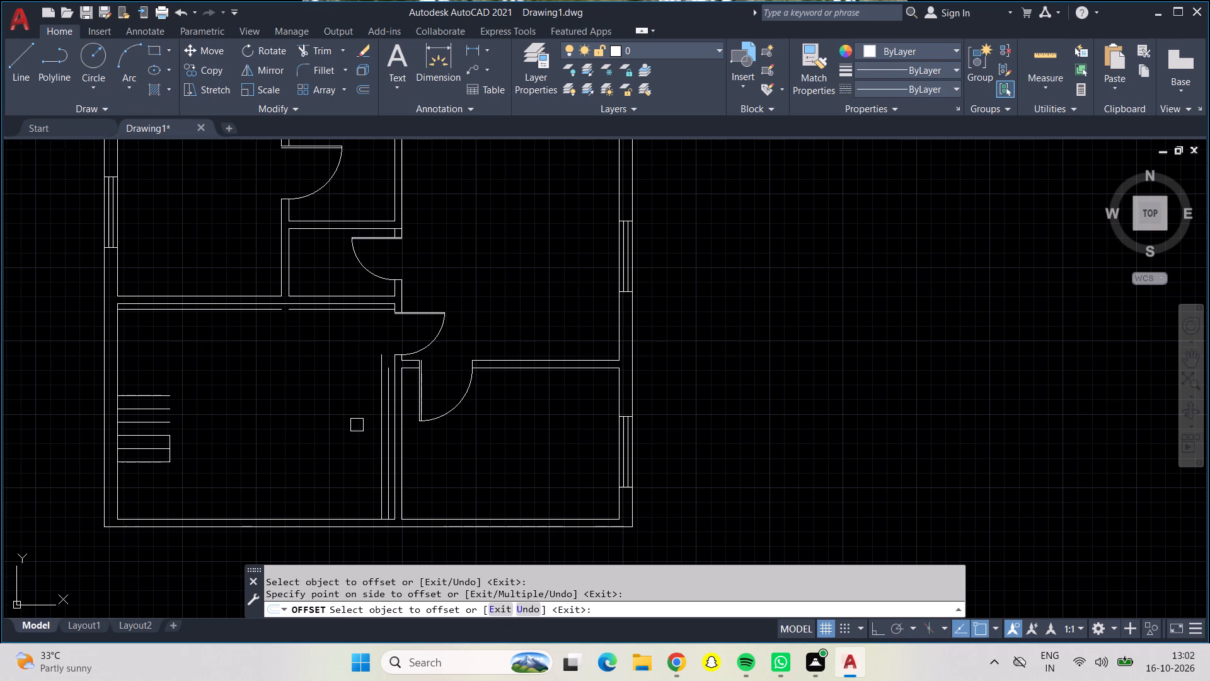
key("Return")
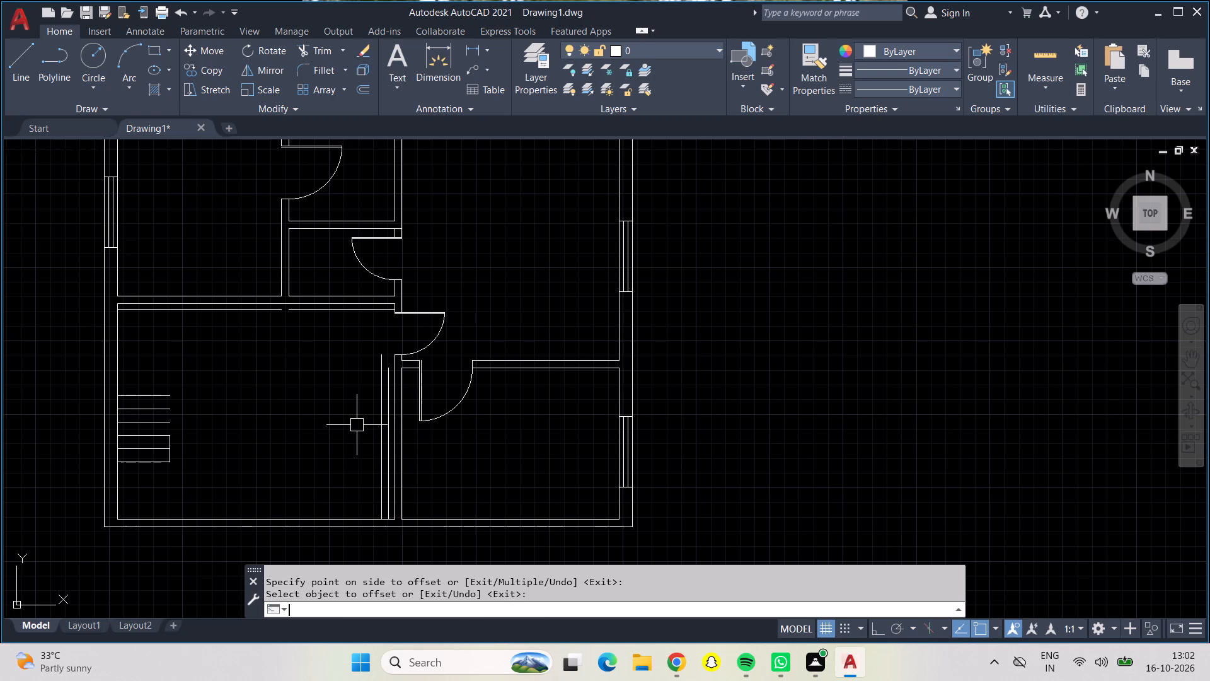
Trim away the old south face line of the stair room's north wall and the short vertical stub at its east end.
left_click(332, 49)
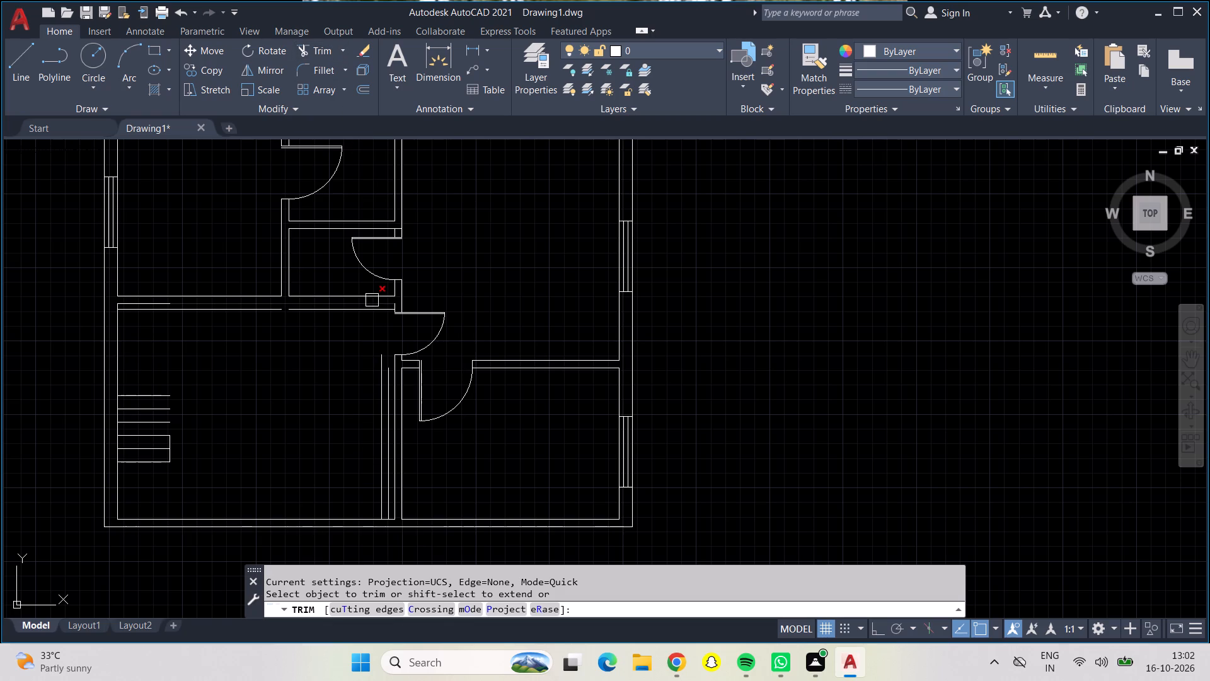
scroll(372, 300, "up", 2)
left_click(384, 306)
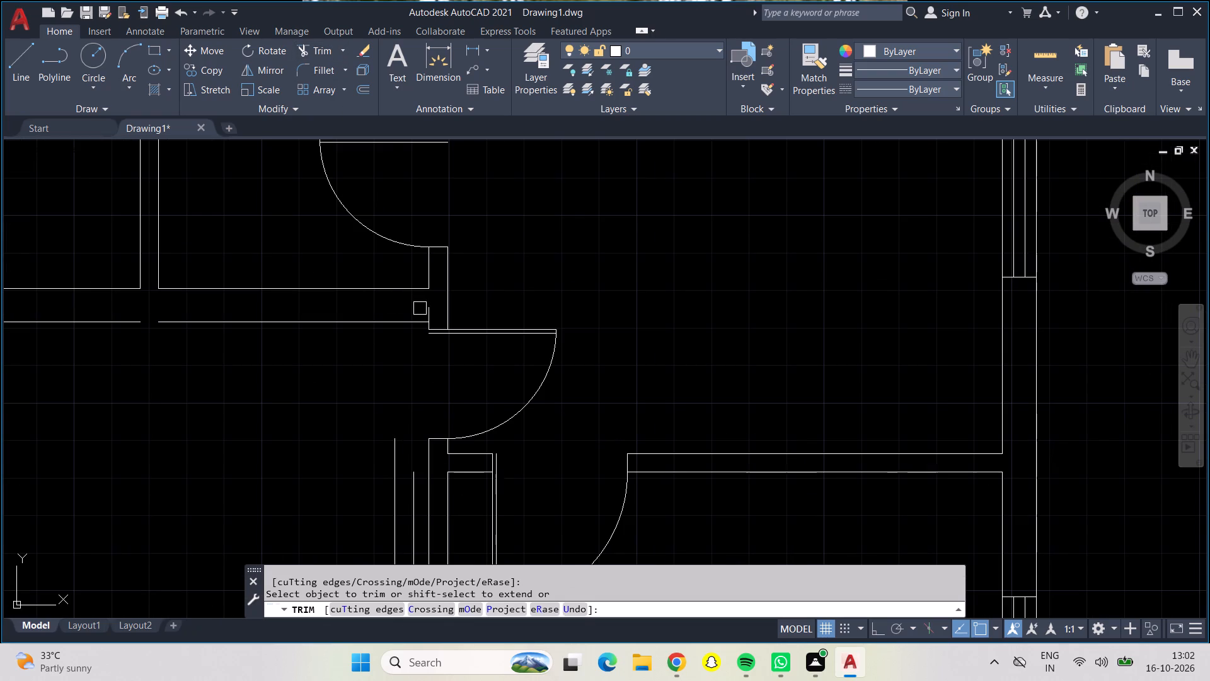
left_click(425, 310)
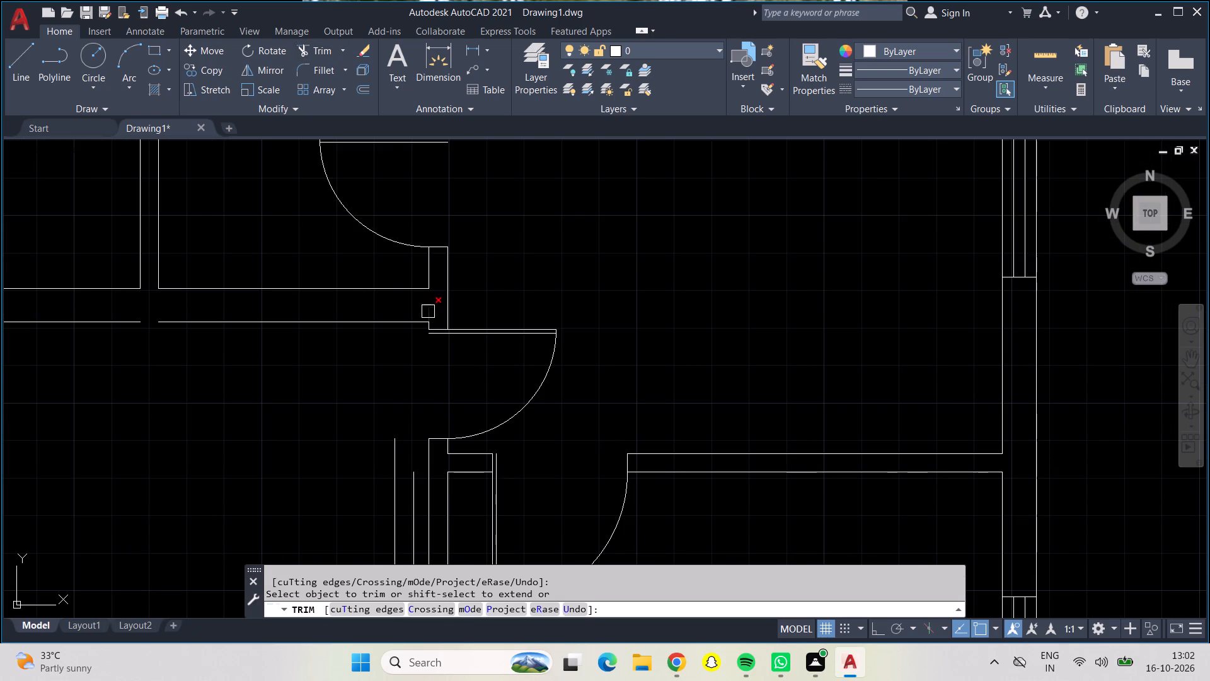
Trim the short line crossing the stair room's north wall, the surplus east-wall offset line, the old south-face remnant and its west-end stub.
left_click(431, 310)
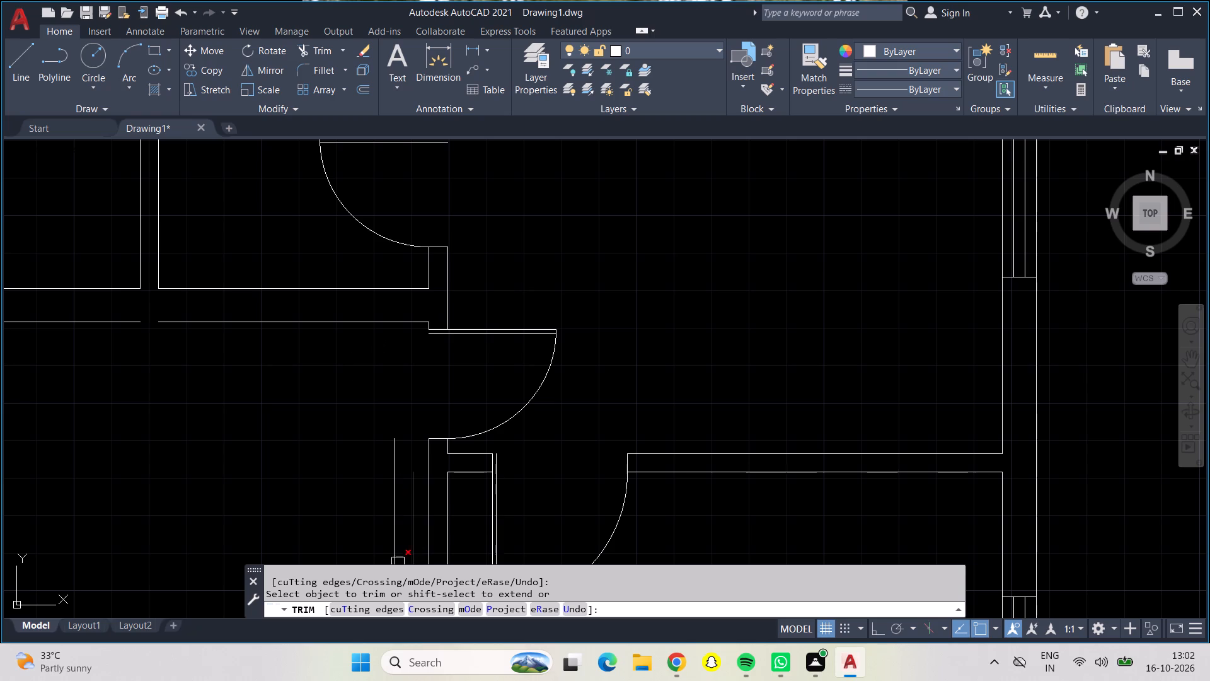
left_click(394, 549)
scroll(360, 549, "down", 1)
middle_click_drag(341, 522, 398, 497)
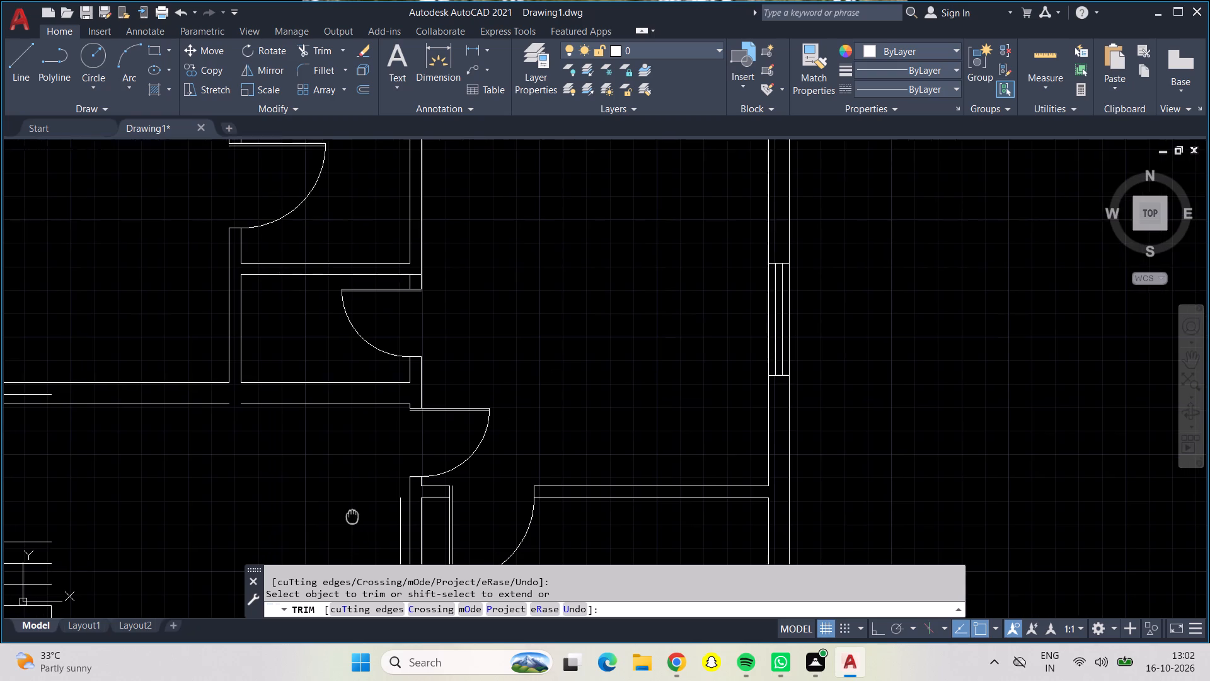
middle_click_drag(398, 497, 587, 375)
left_click(273, 247)
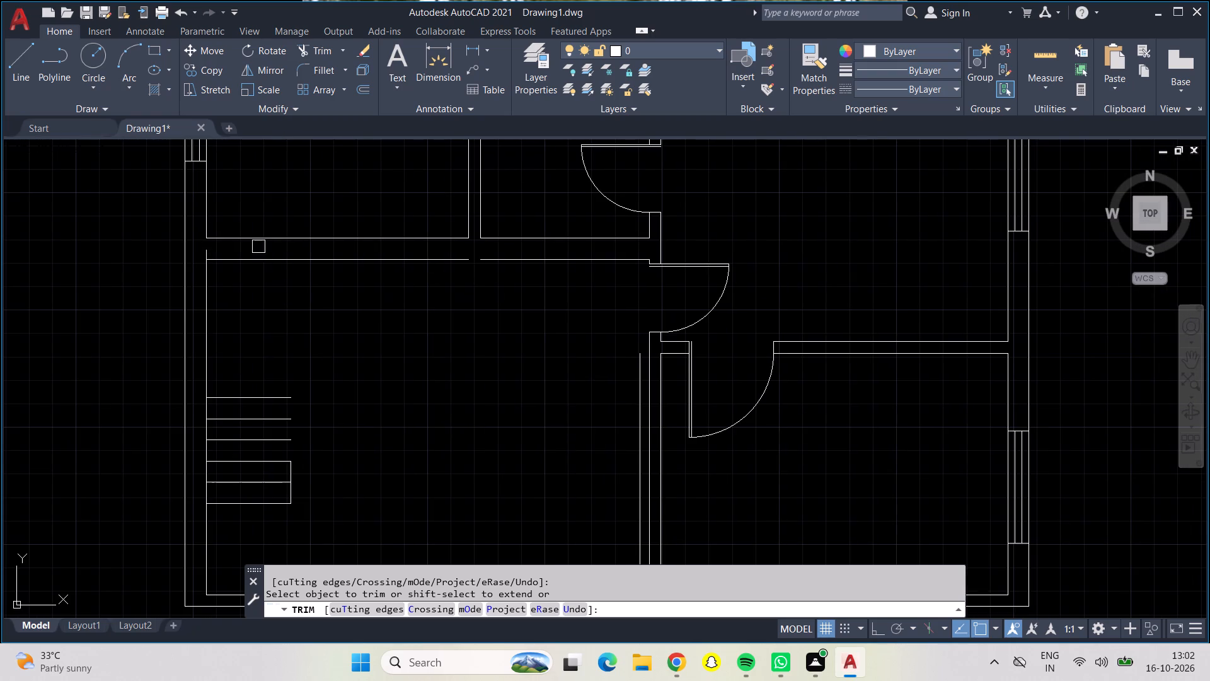
left_click(204, 248)
Trim away the old west face line of the stair room's east wall.
scroll(464, 420, "down", 1)
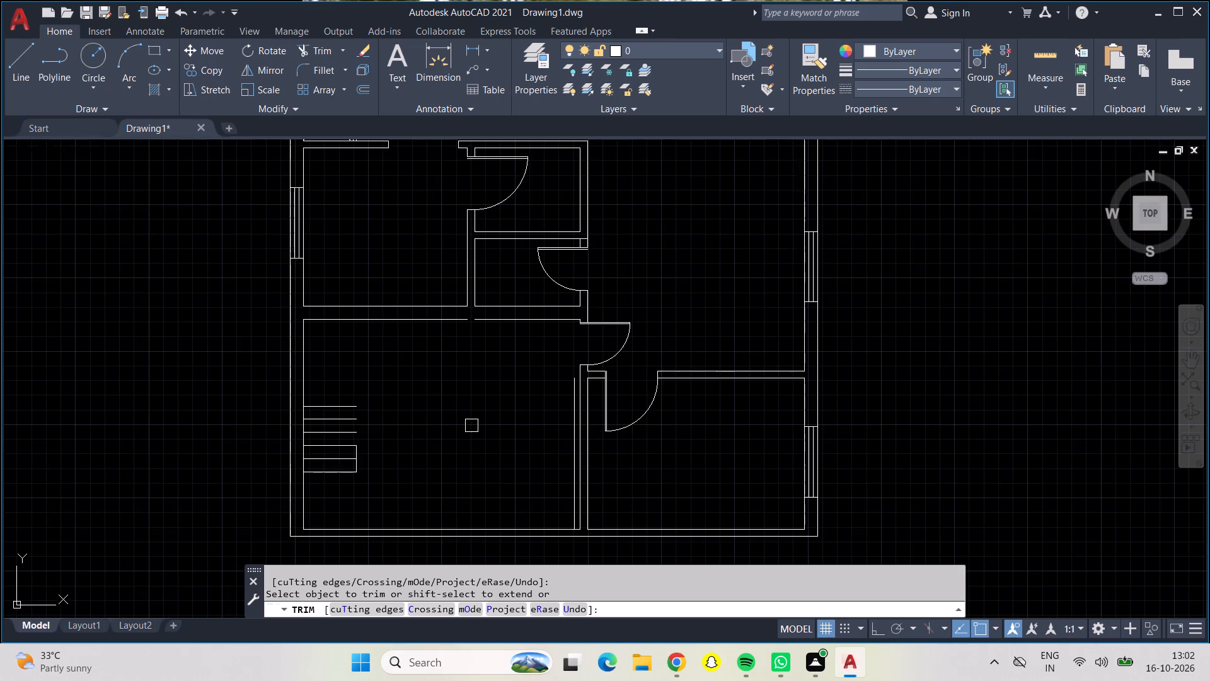
middle_click_drag(471, 426, 375, 357)
scroll(488, 413, "up", 3)
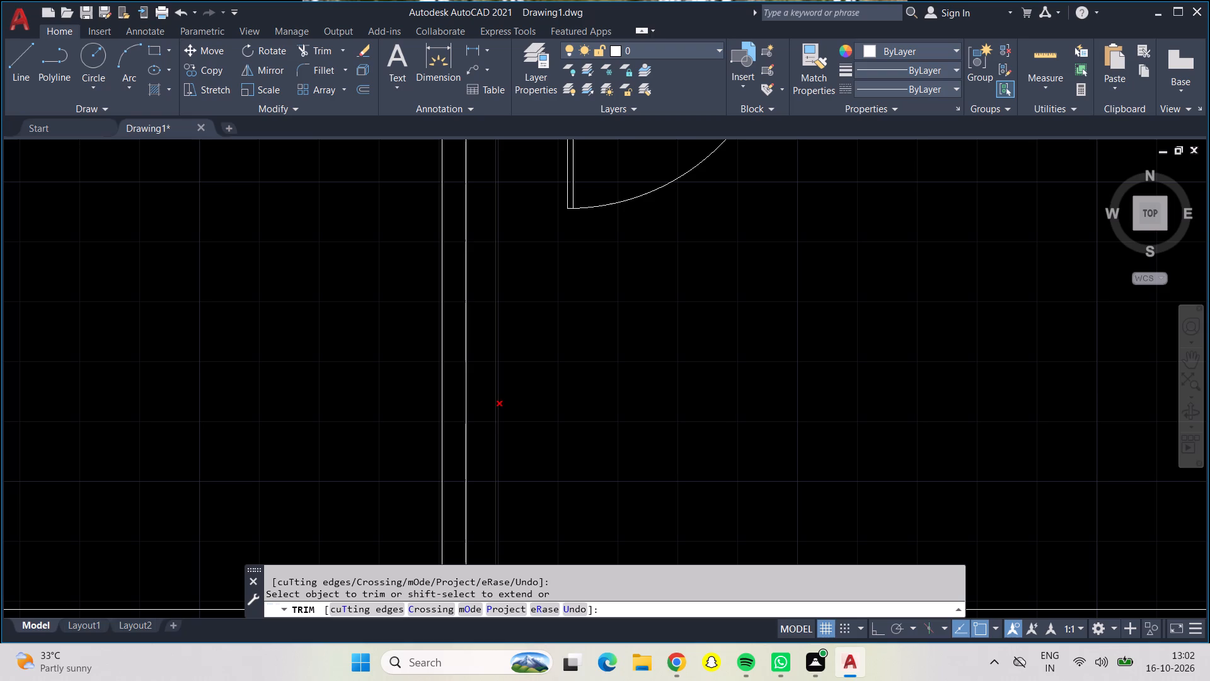
left_click(459, 404)
left_click(471, 407)
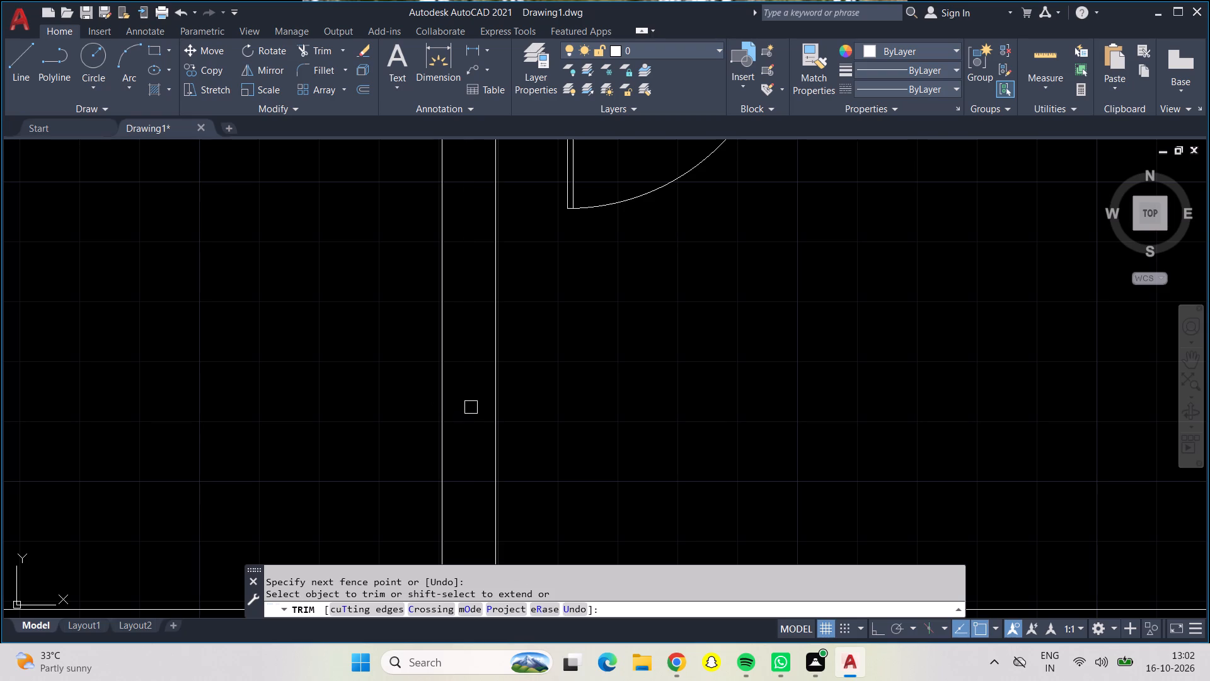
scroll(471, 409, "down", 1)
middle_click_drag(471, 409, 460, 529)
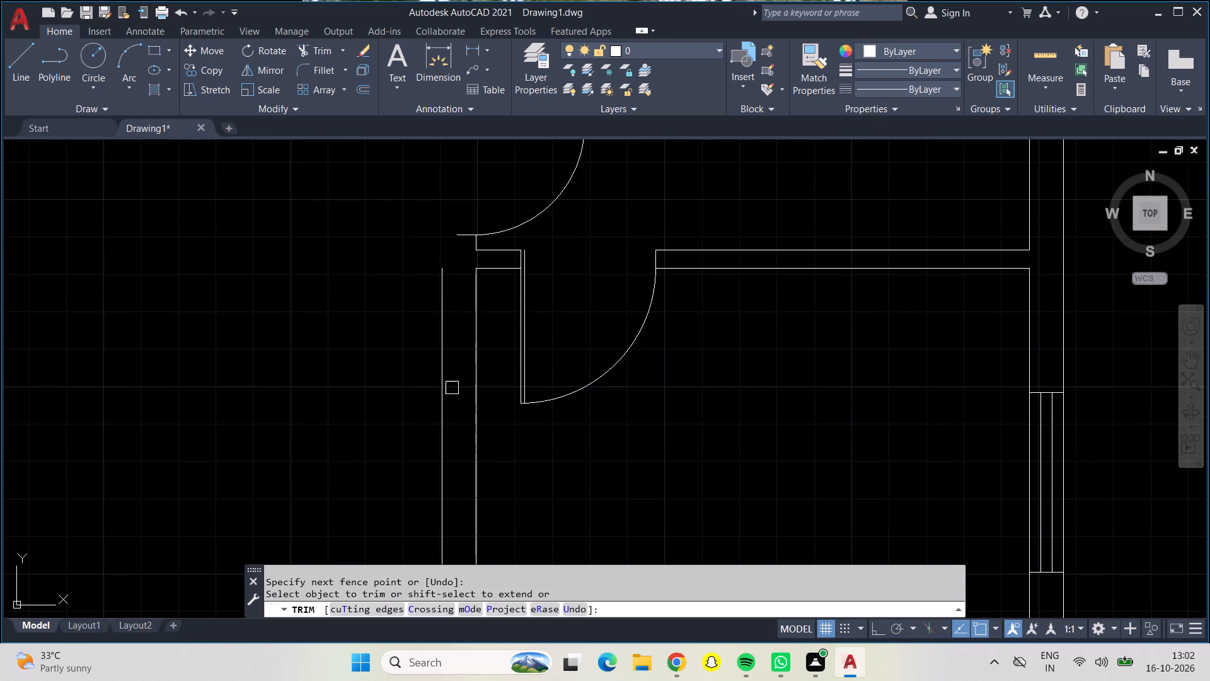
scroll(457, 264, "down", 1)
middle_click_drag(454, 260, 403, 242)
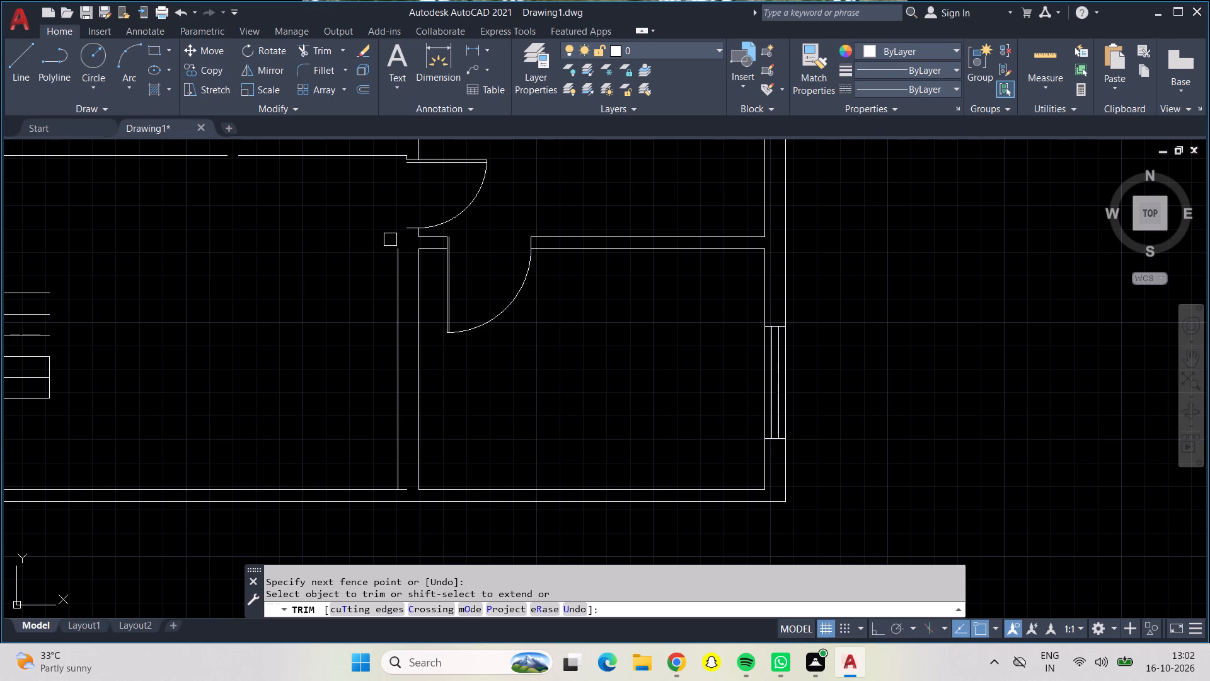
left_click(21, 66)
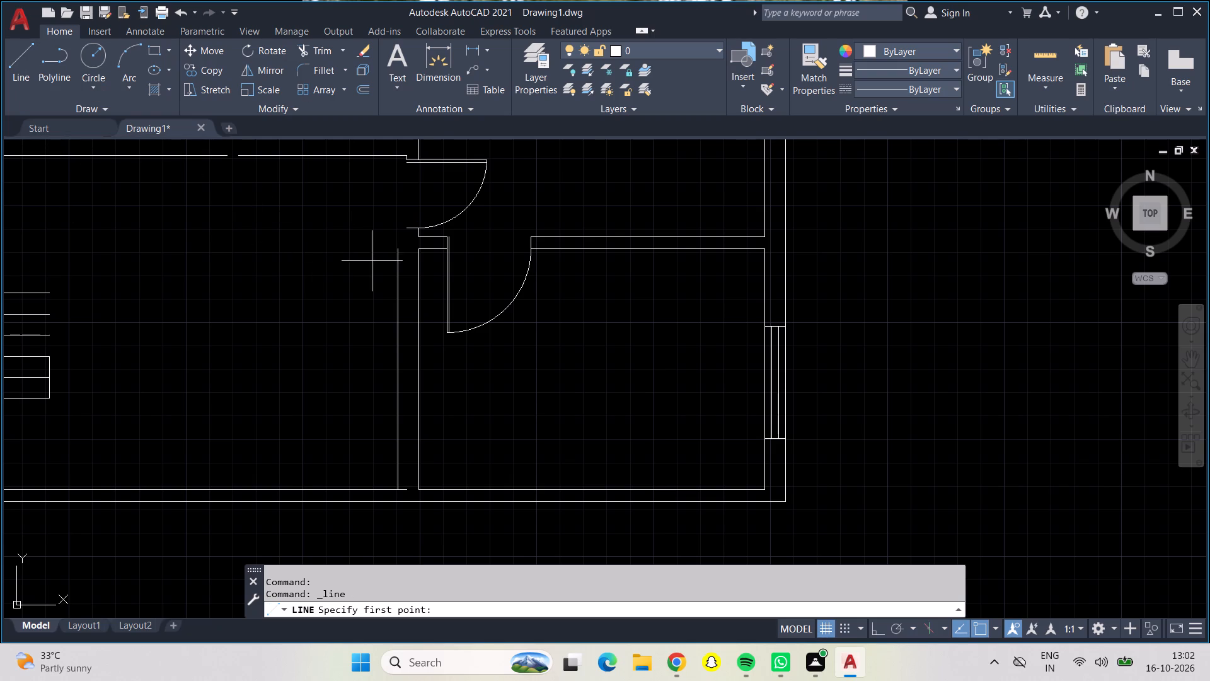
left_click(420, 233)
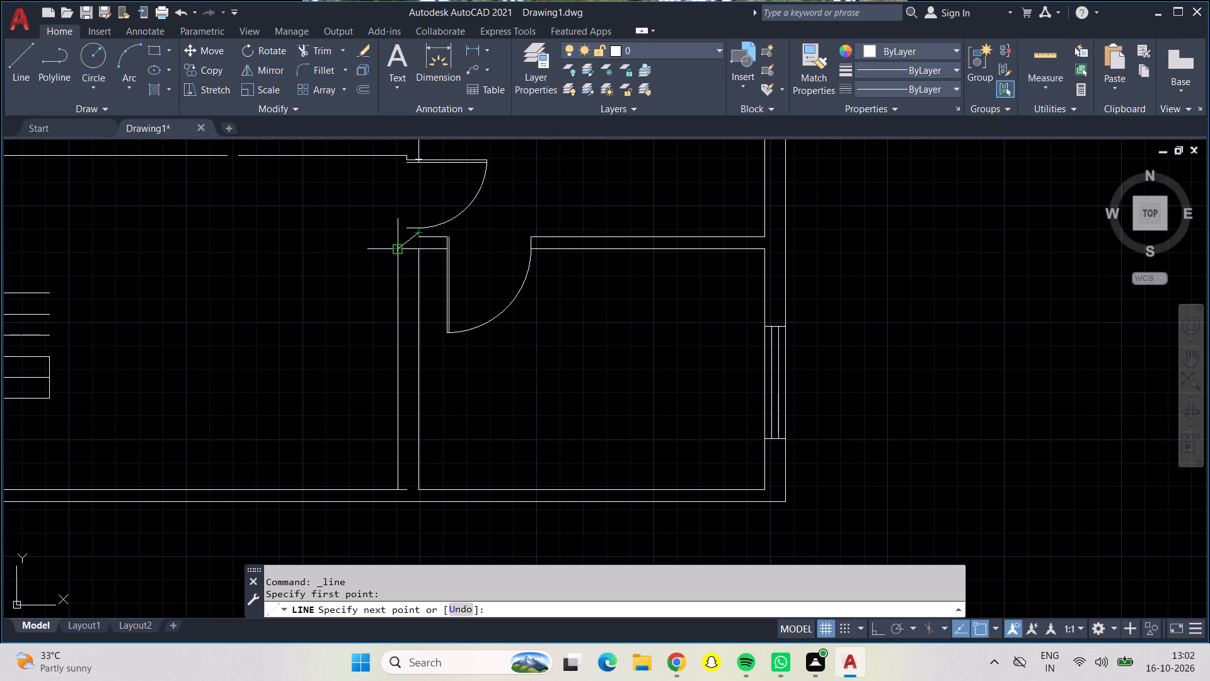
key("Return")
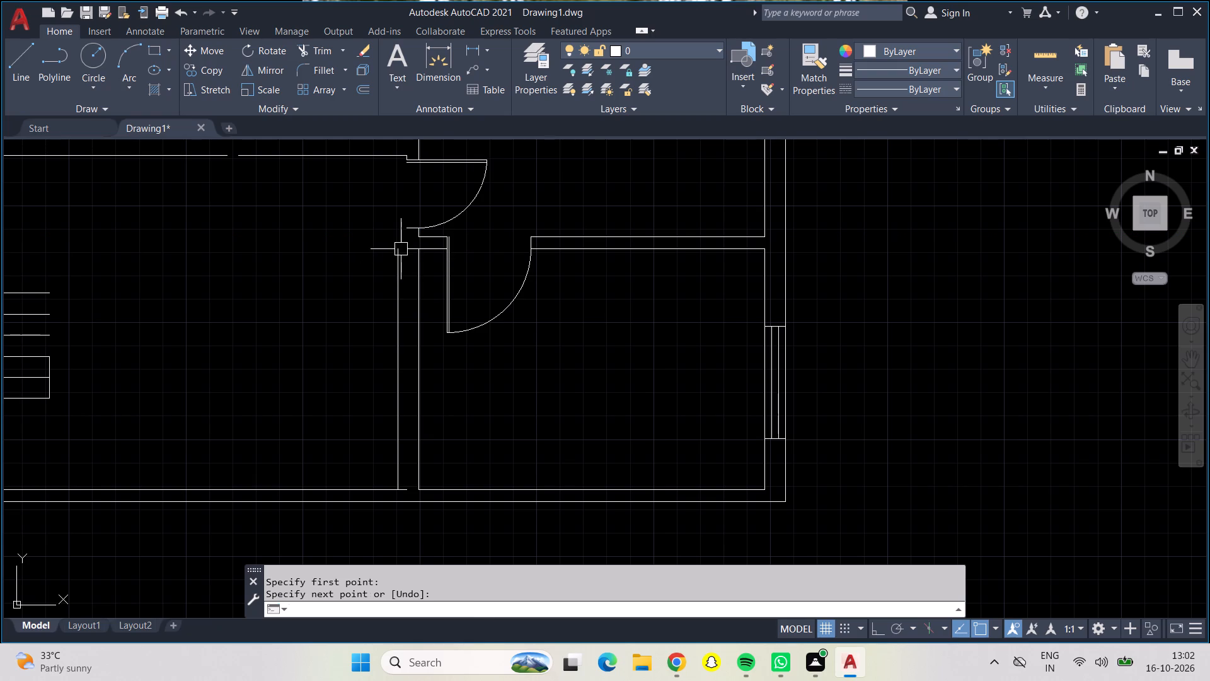
With Ortho on, draw a horizontal line west from the stair room door's south jamb corner, past the east wall's new west face.
left_click(21, 66)
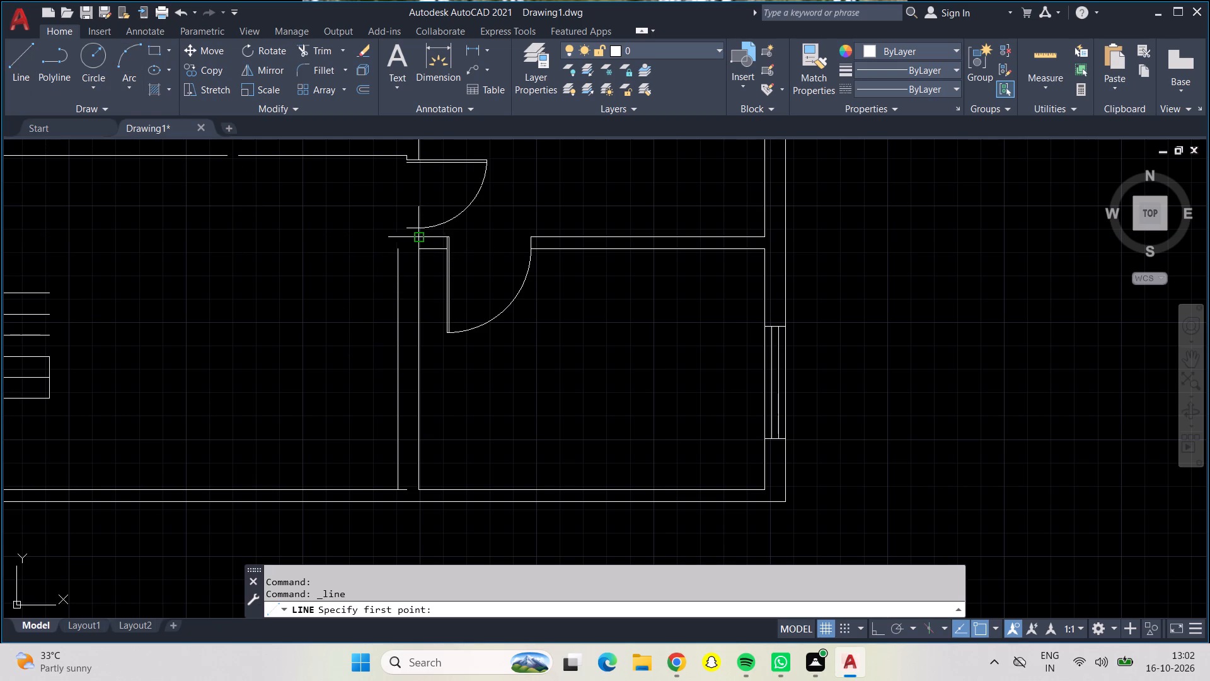
scroll(432, 230, "up", 4)
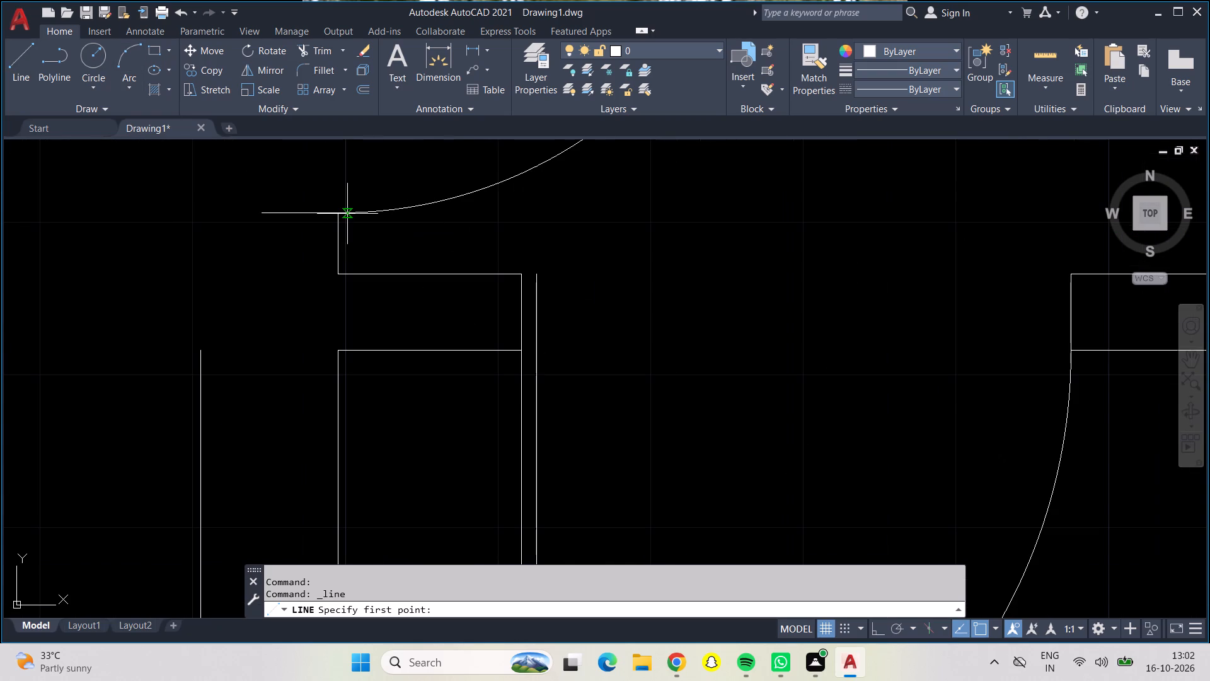
left_click(336, 214)
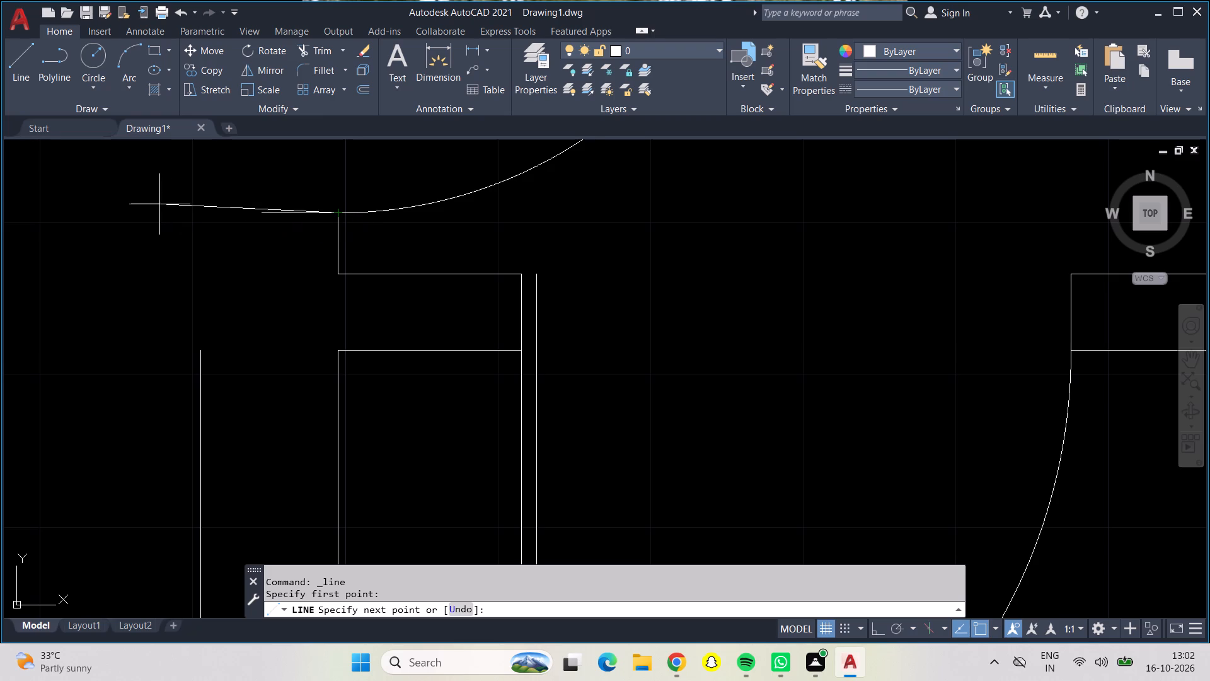
left_click(152, 222)
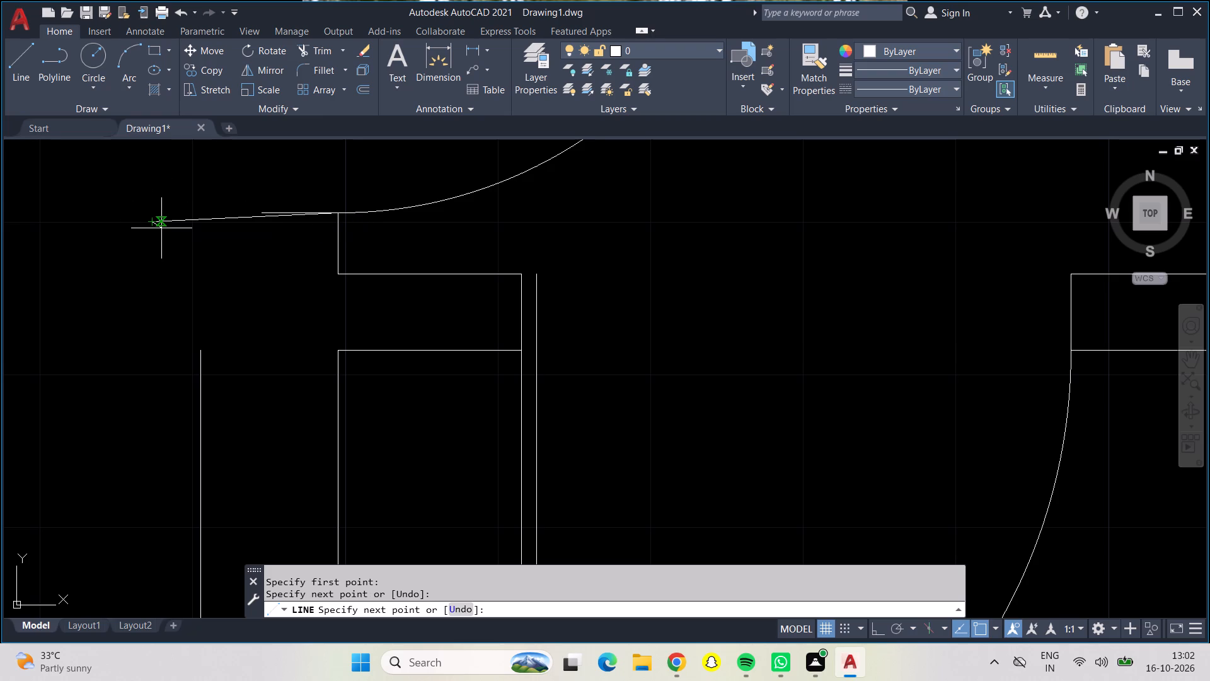
key("ctrl+z")
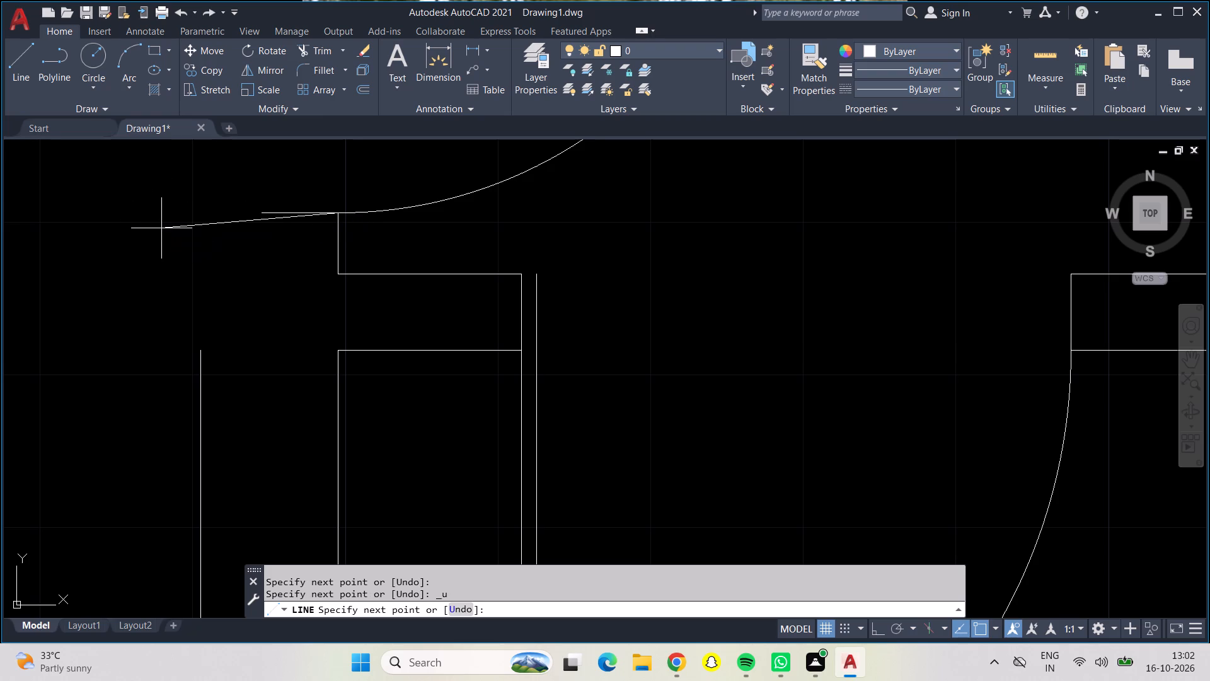
key("F8")
left_click(143, 244)
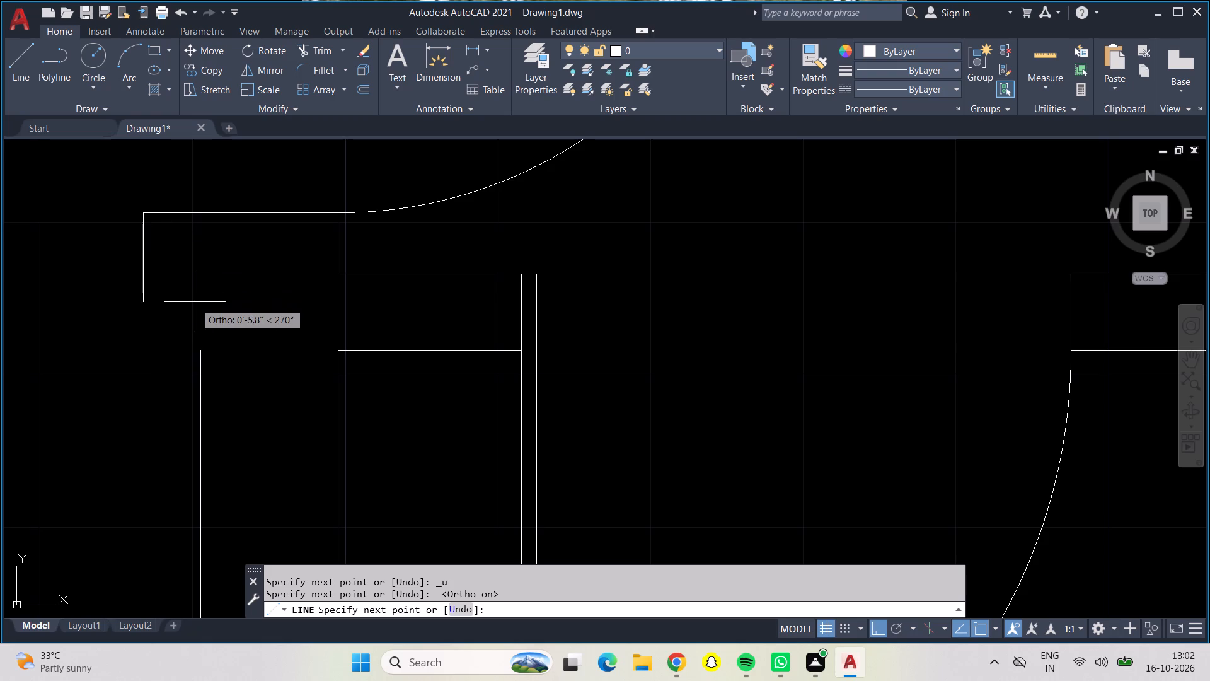
key("Return")
Extend the east wall's new west face north with a line to the jamb line, and trim the jamb line's western overhang.
left_click(18, 69)
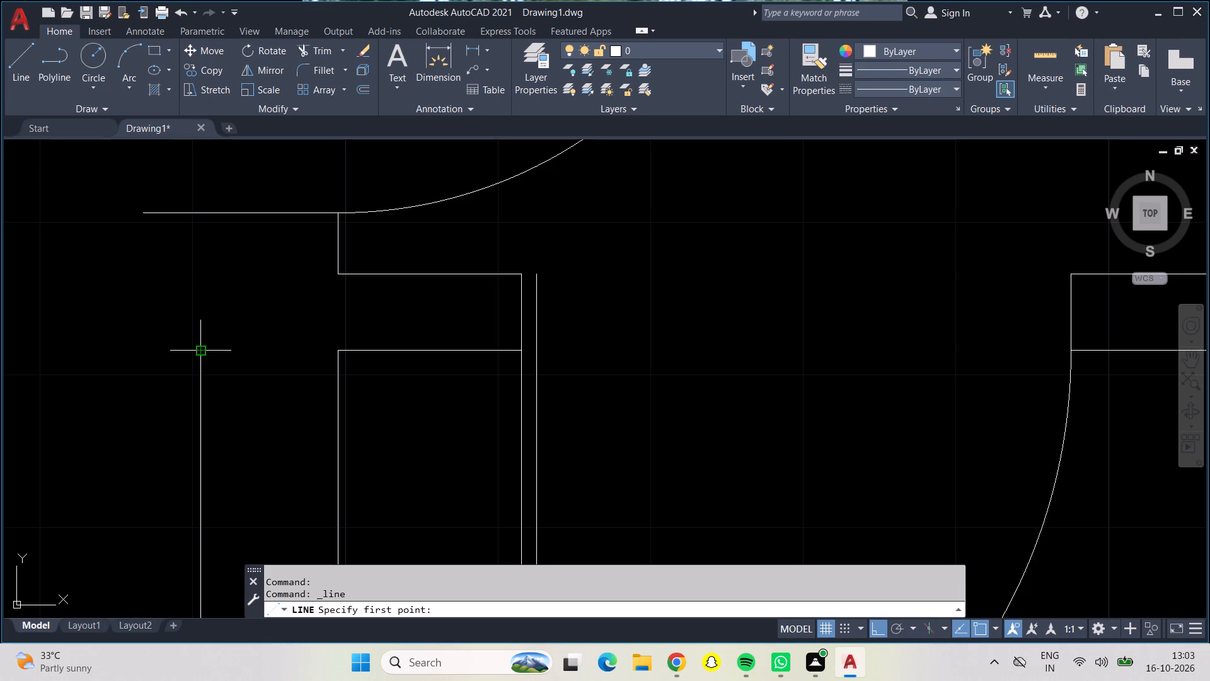
left_click_drag(202, 354, 202, 331)
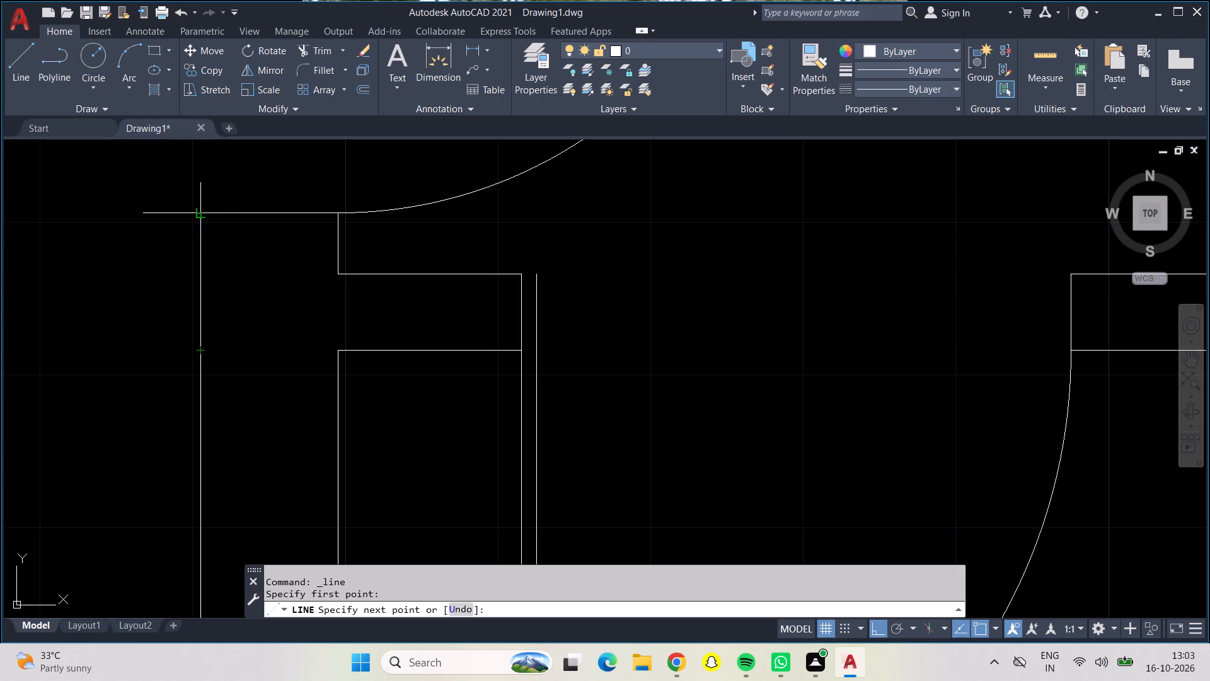
left_click(198, 211)
key("Return")
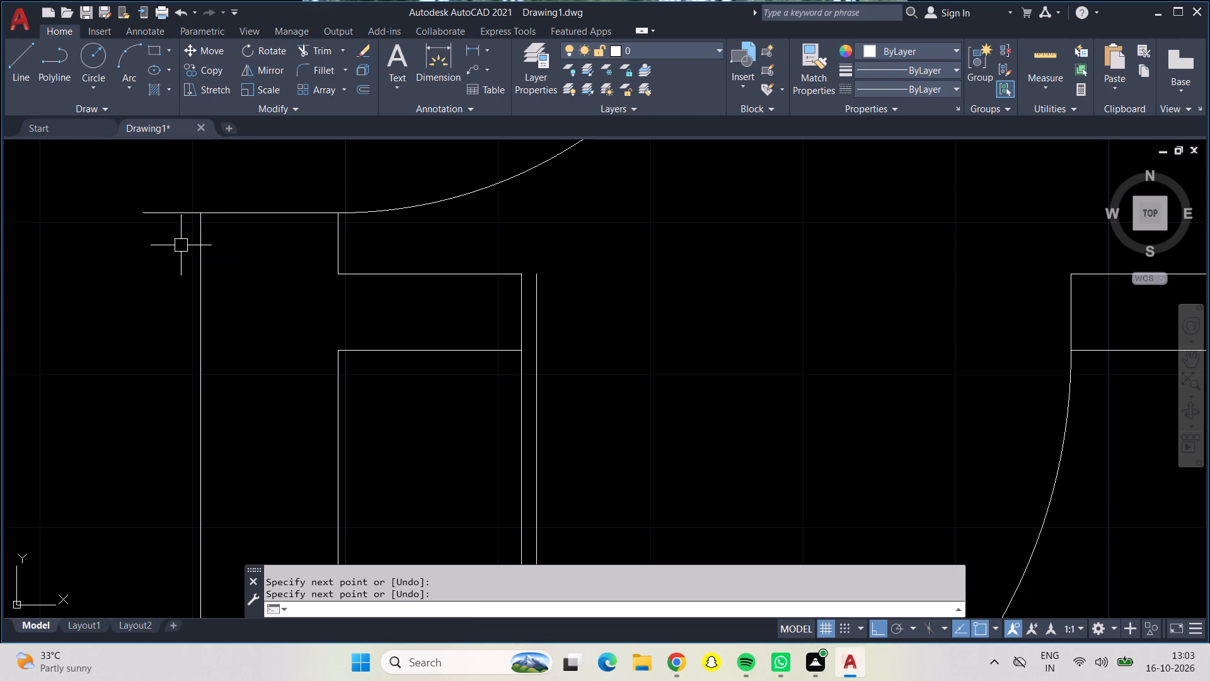
left_click(304, 50)
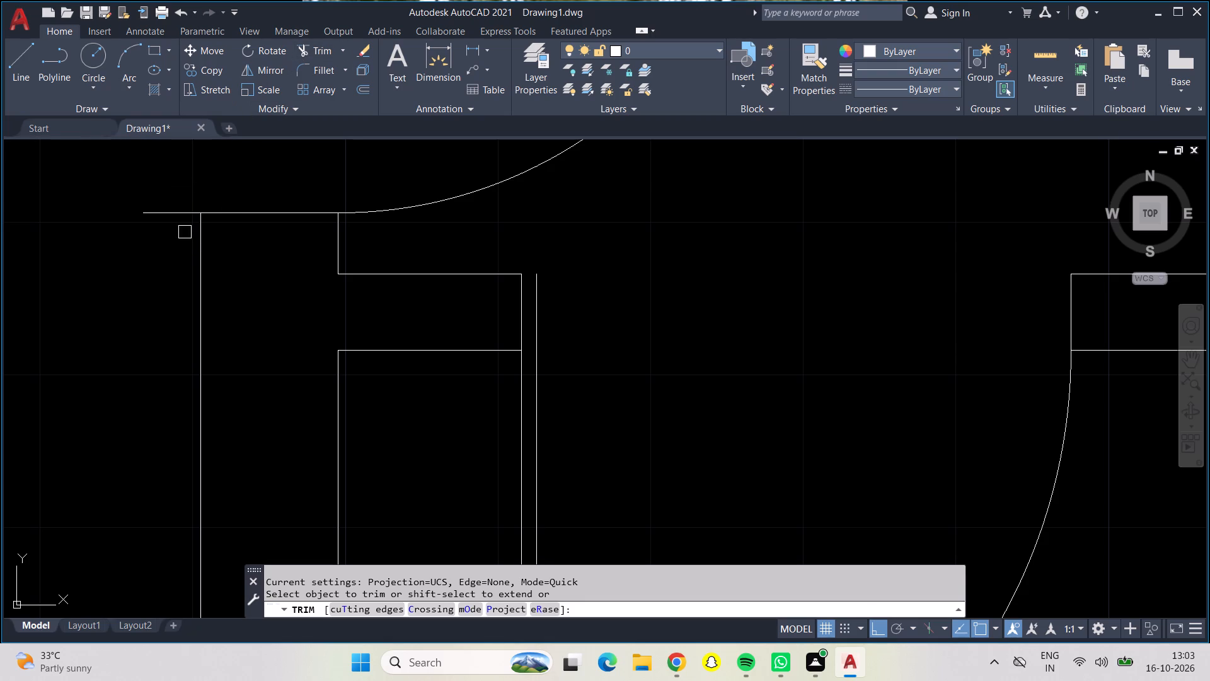
left_click(184, 218)
Trim the south wall's inner face segment between the two face lines of the stair room's east wall.
scroll(301, 391, "down", 2)
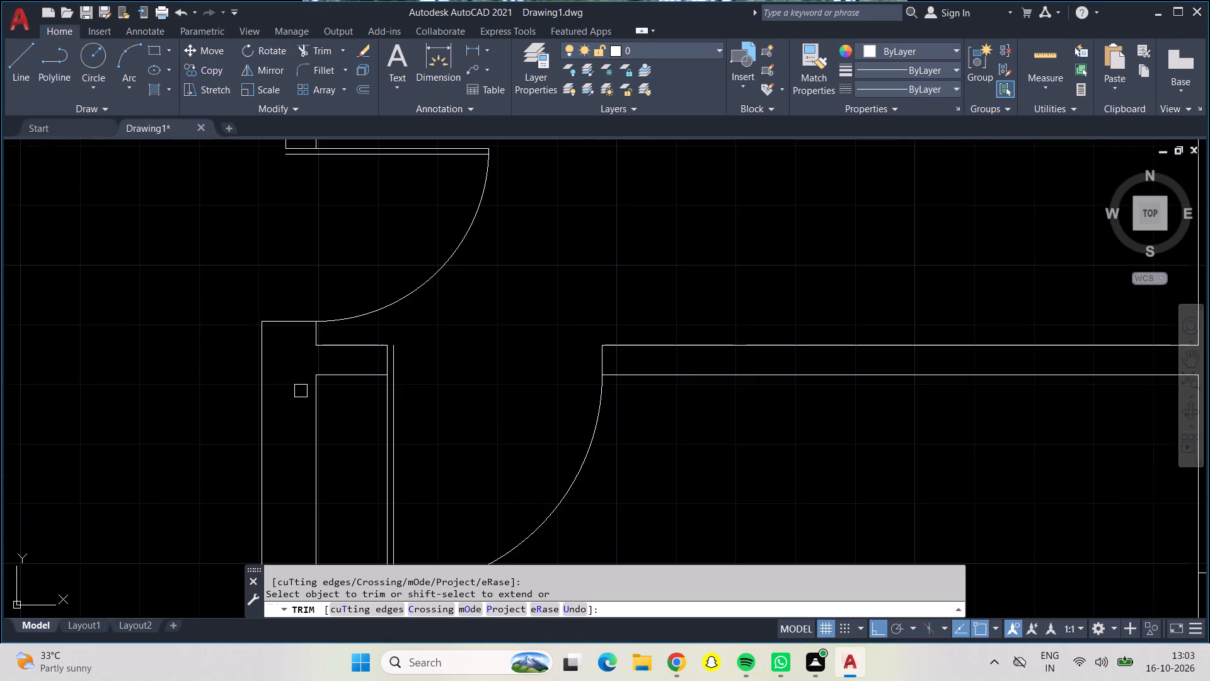
scroll(301, 390, "down", 3)
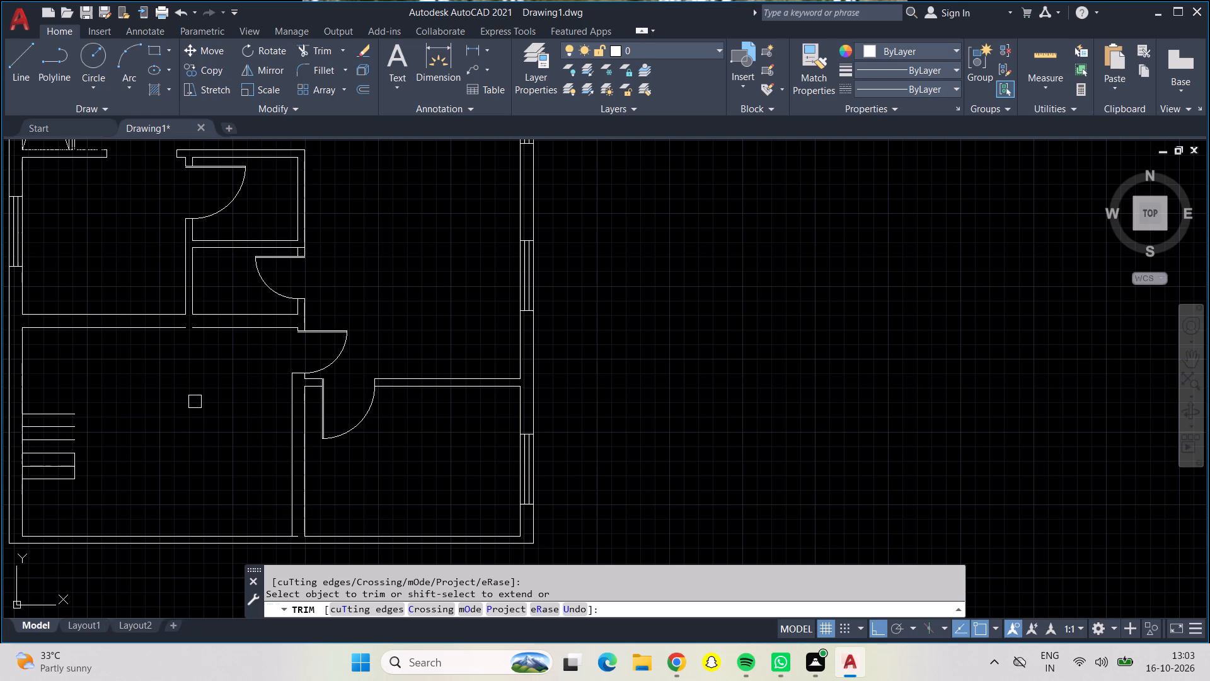
middle_click_drag(195, 402, 281, 443)
middle_click_drag(258, 399, 242, 379)
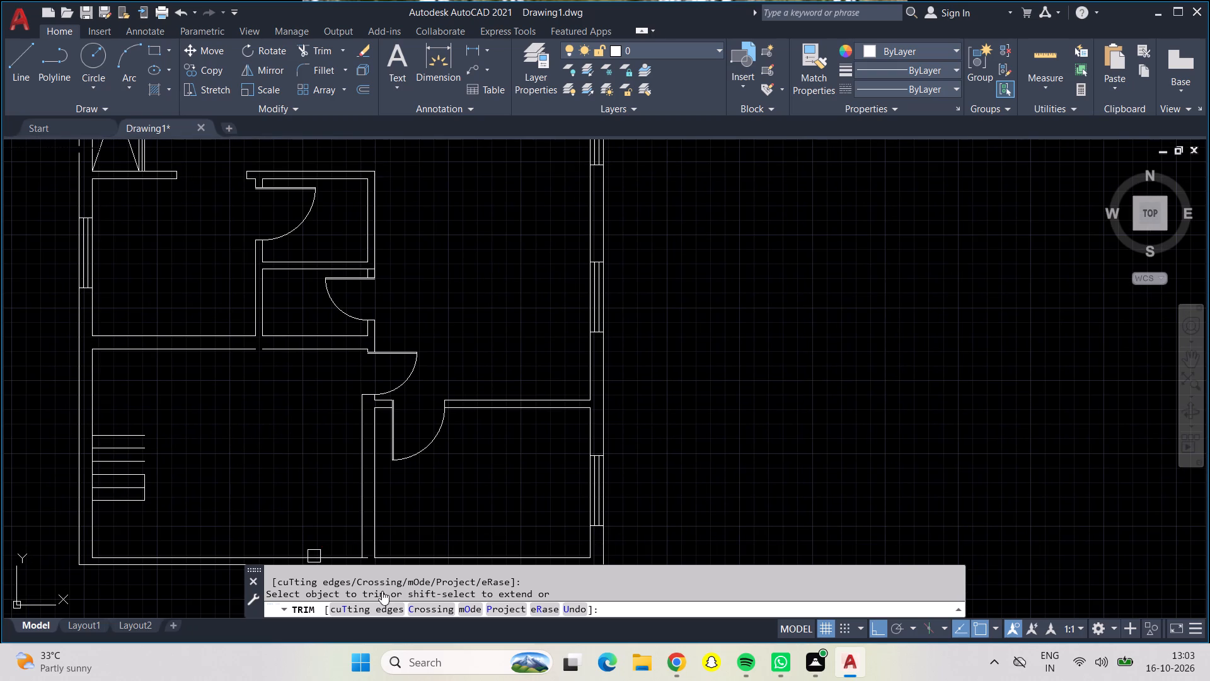
scroll(395, 508, "down", 1)
middle_click_drag(395, 508, 388, 448)
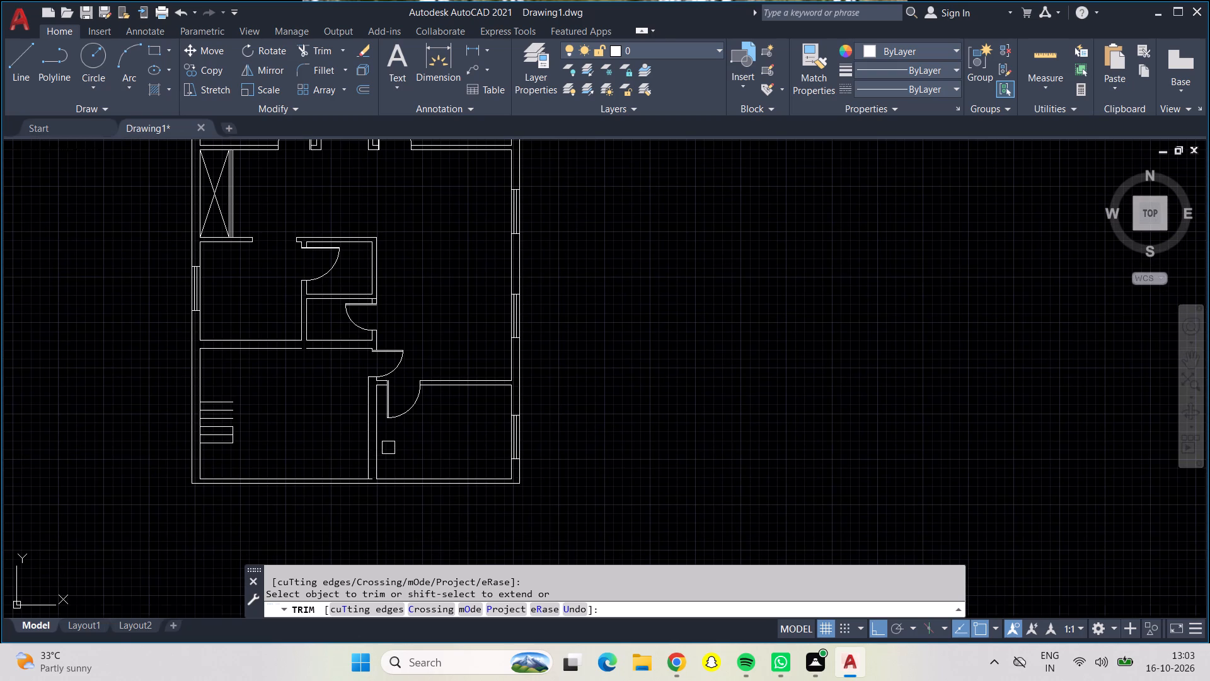
scroll(372, 473, "up", 5)
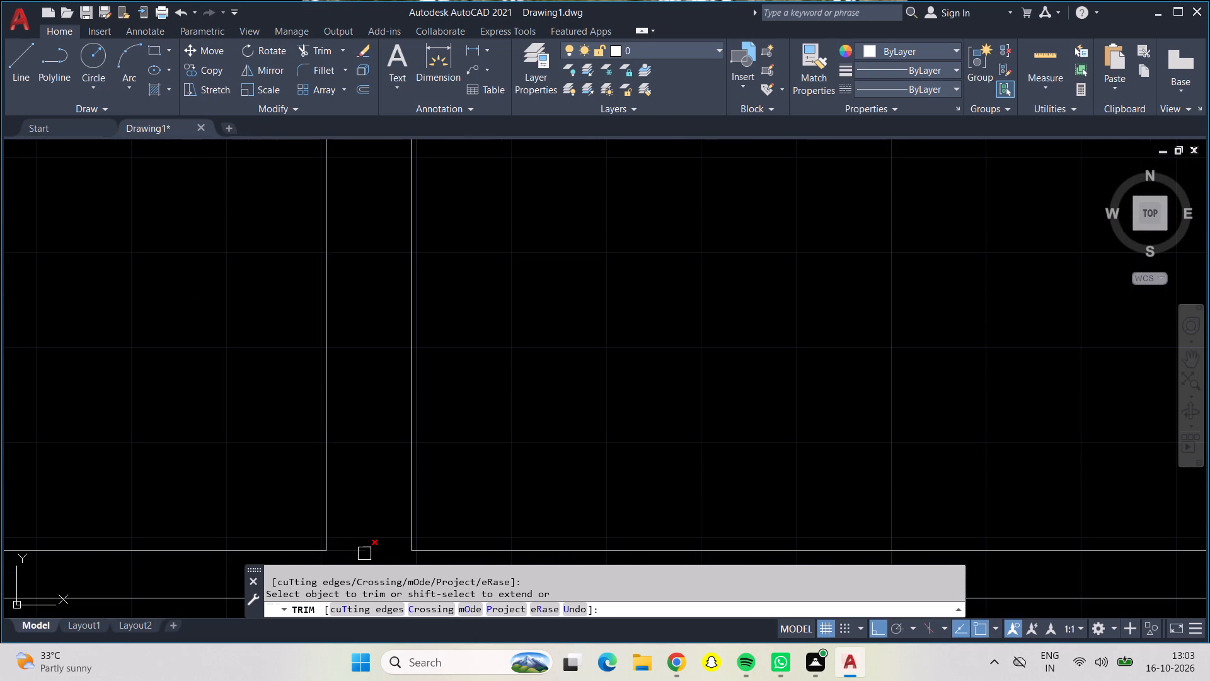
left_click(364, 556)
Draw a line closing the gap in the south face of the stair room's north wall, below the partition junction.
scroll(368, 535, "down", 4)
middle_click_drag(304, 431, 391, 554)
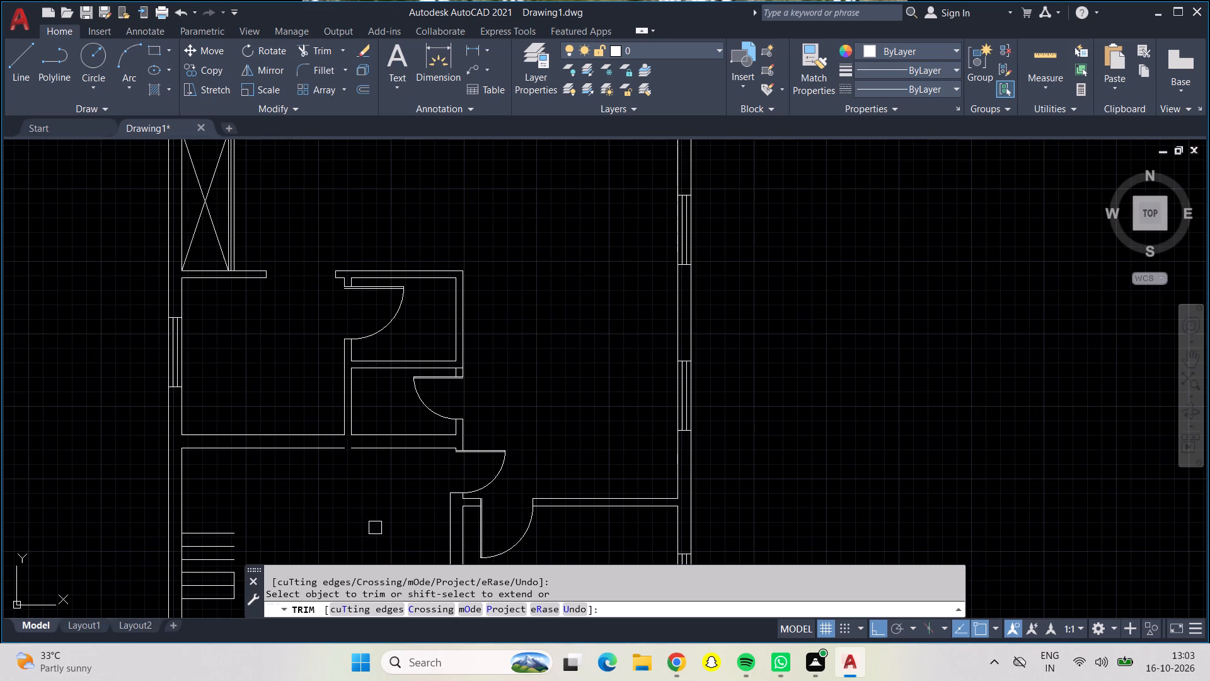
left_click(25, 71)
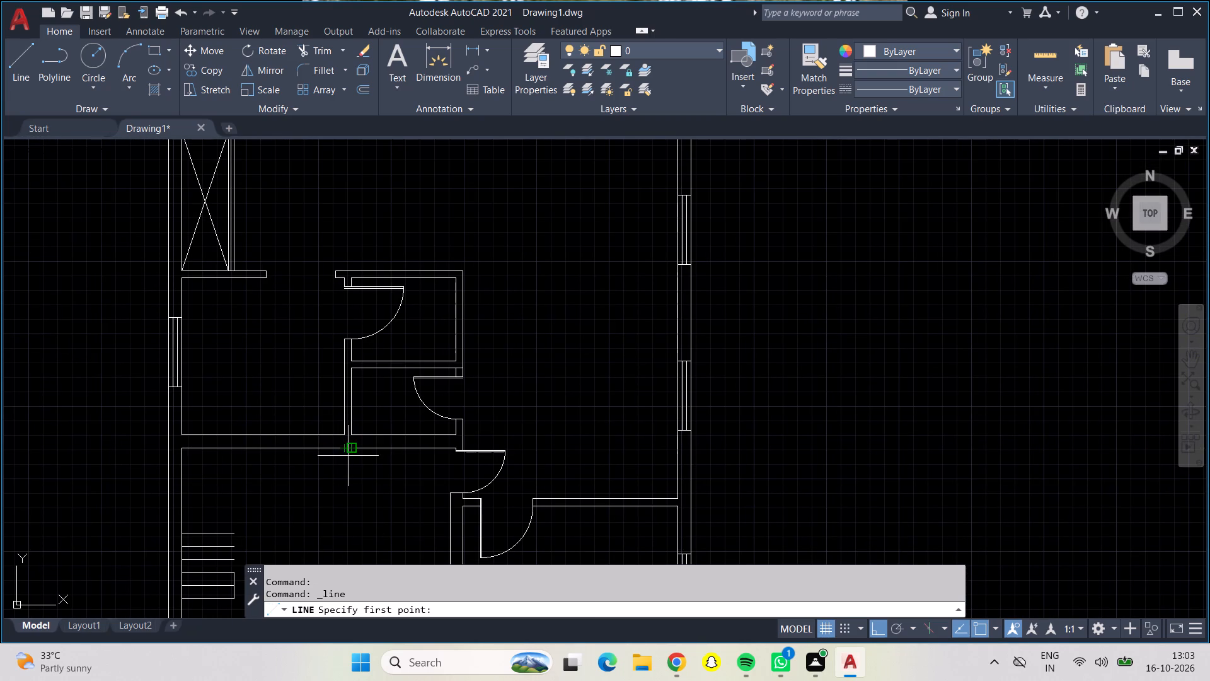
scroll(352, 445, "up", 4)
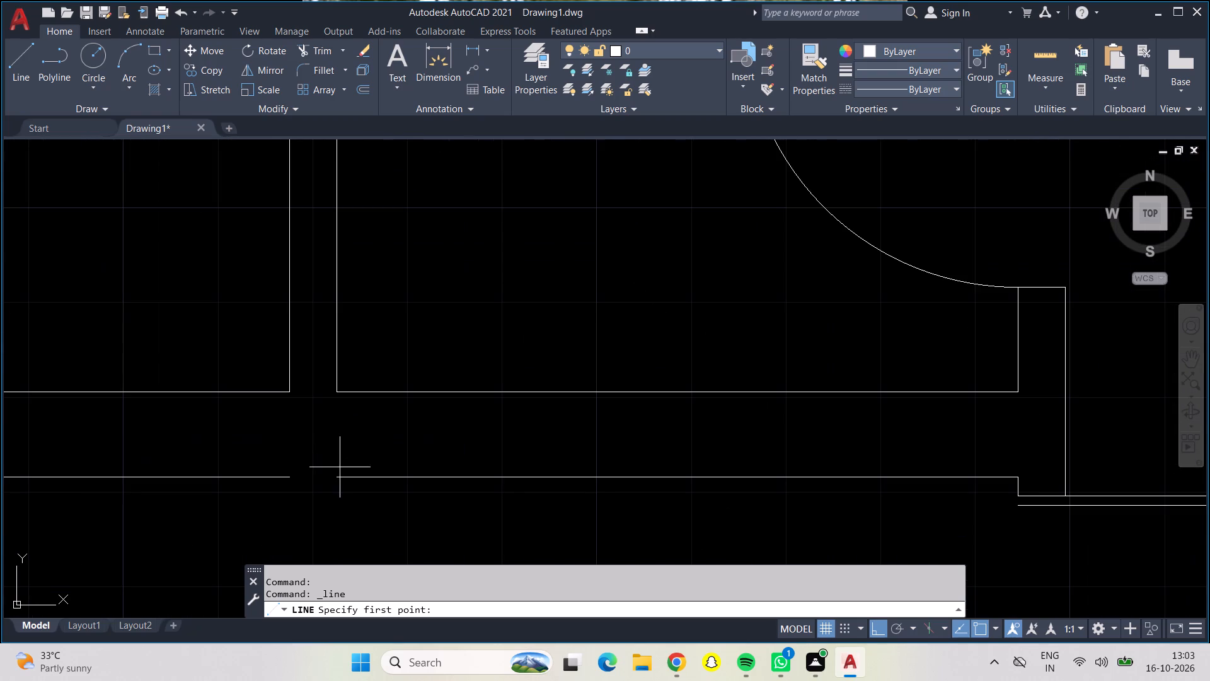
left_click(340, 474)
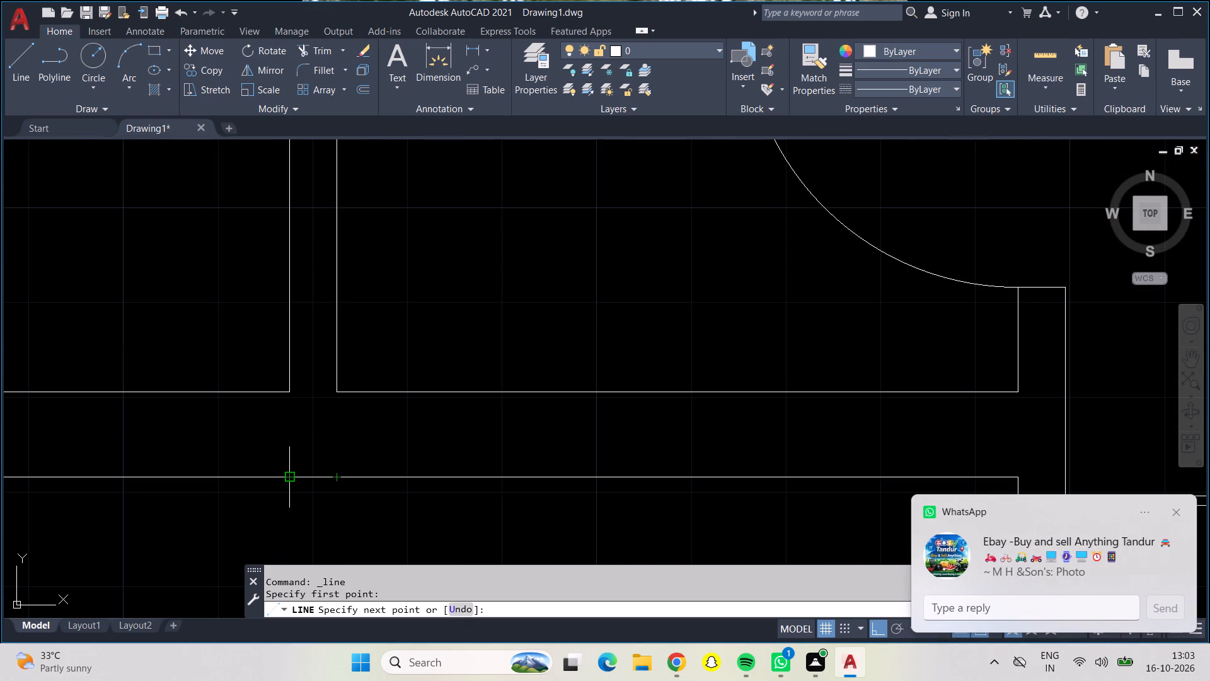
left_click(293, 478)
key("Return")
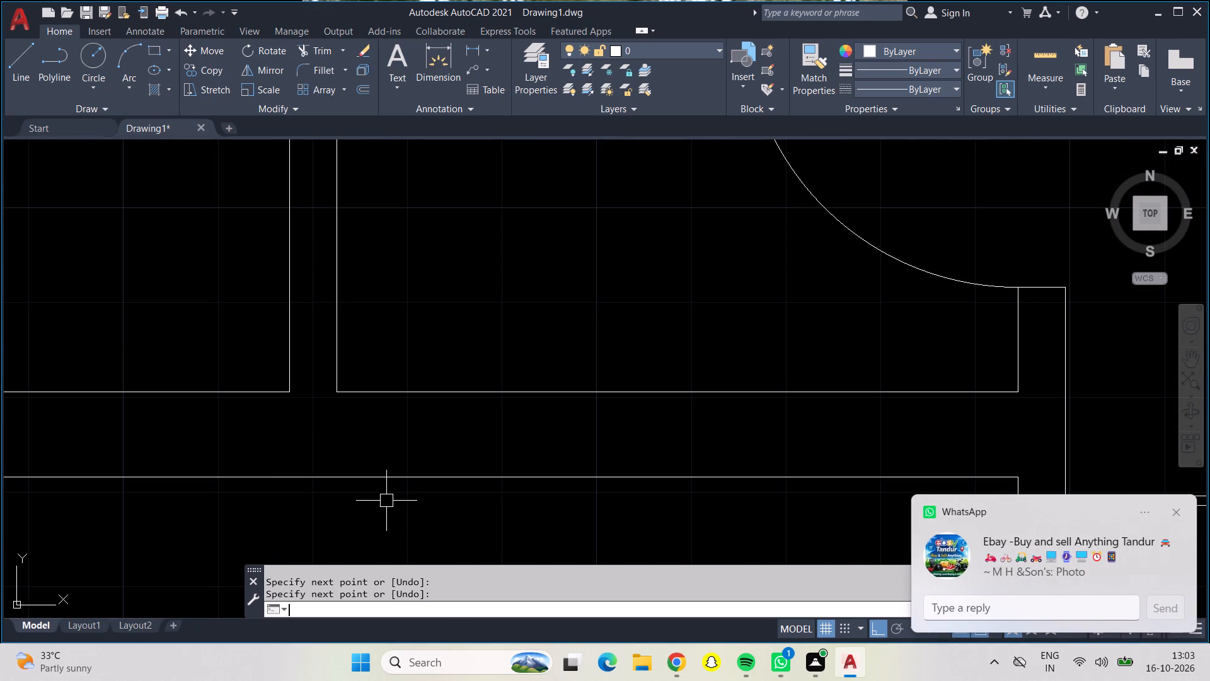
Erase all the old stair lines along the stair room's west wall.
scroll(389, 508, "down", 3)
middle_click_drag(383, 531, 377, 400)
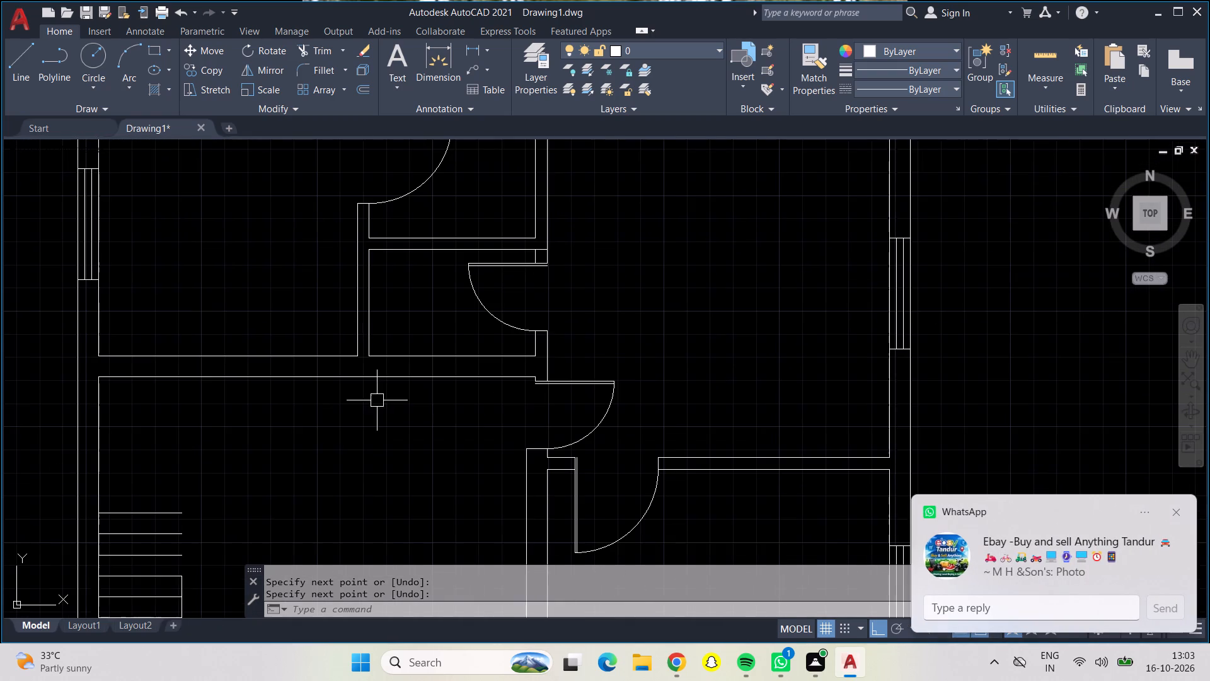
middle_click_drag(181, 479, 283, 296)
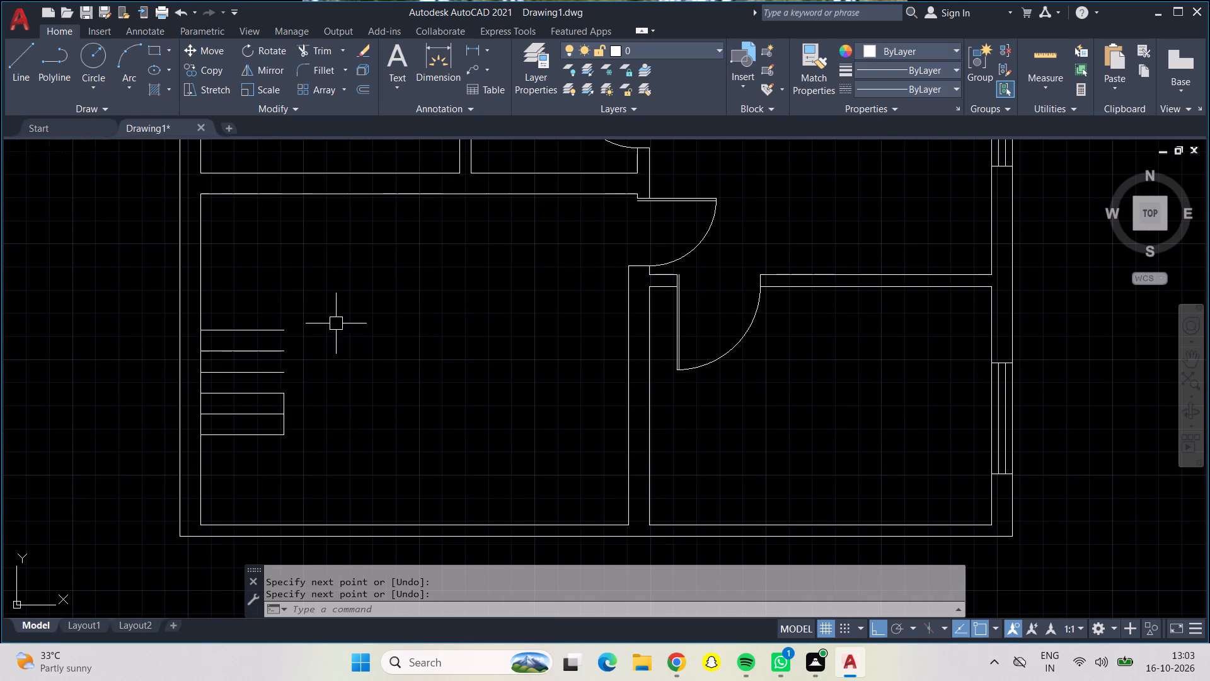
left_click(317, 279)
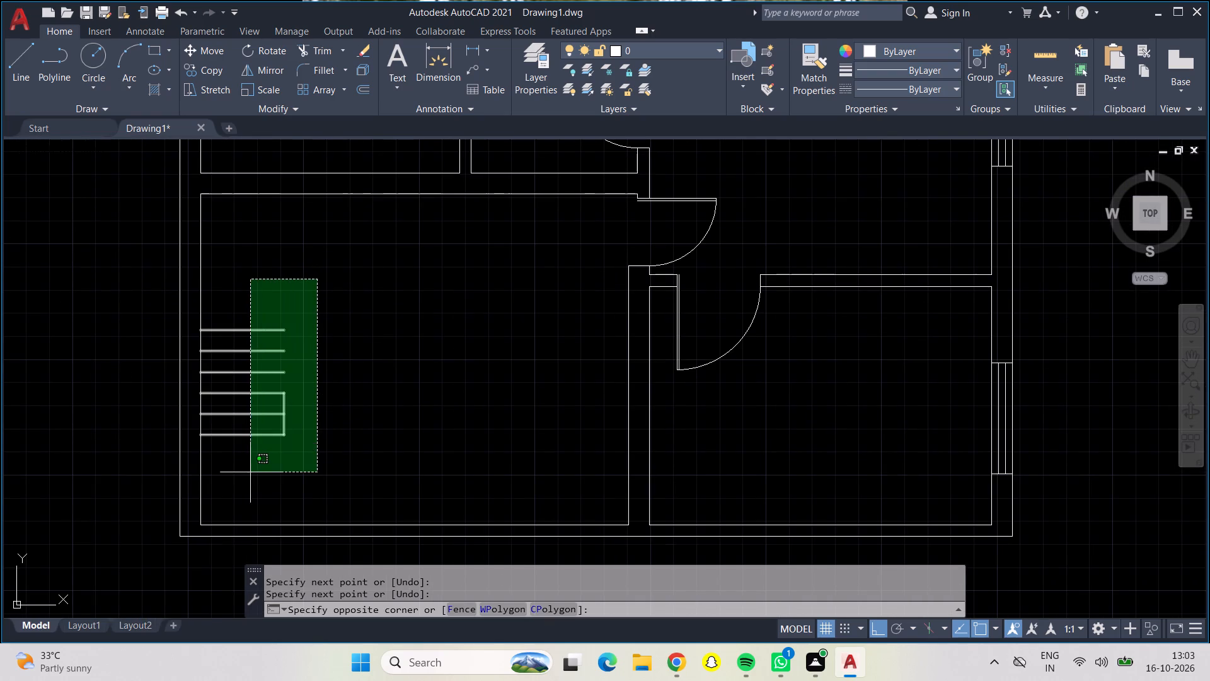
left_click(241, 469)
key("Delete")
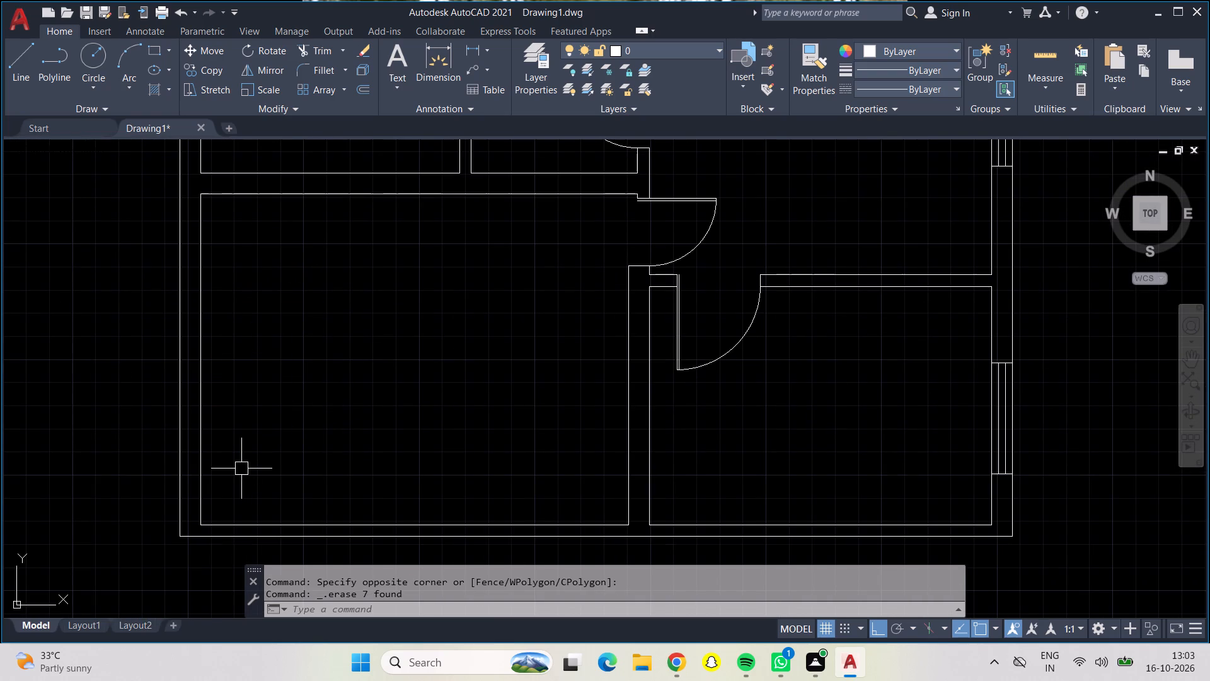
Offset the stair room's west wall inner face 3' east and its north wall inner face 3' south.
key("o")
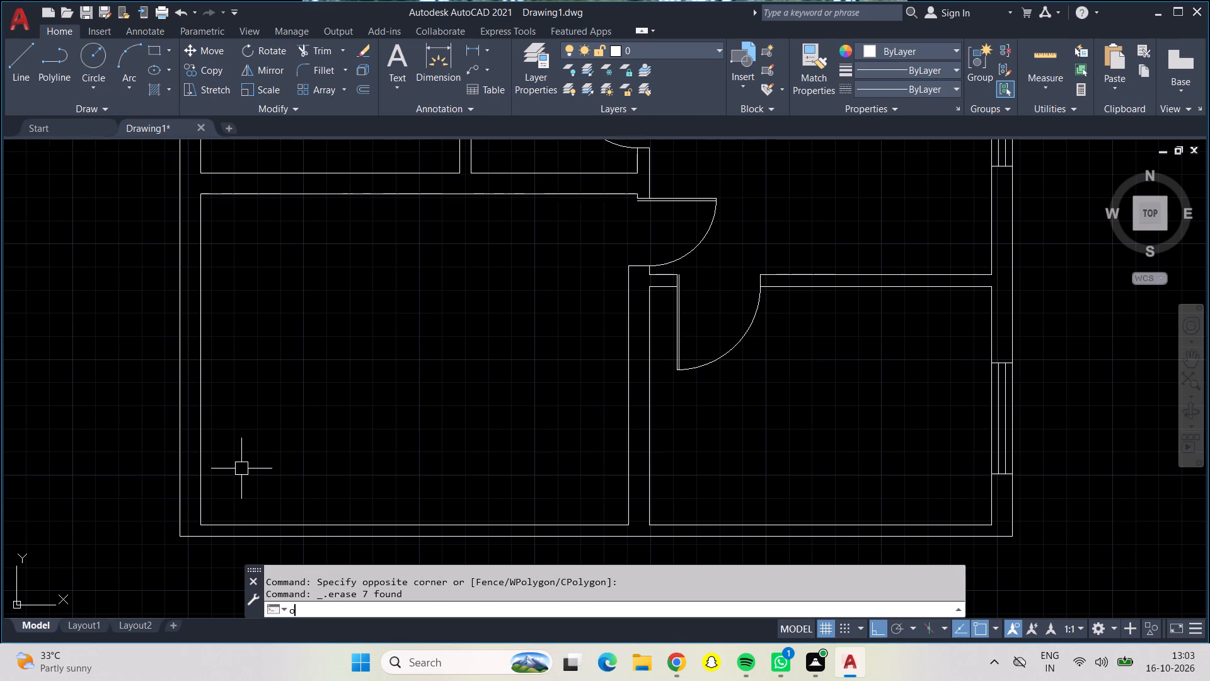
key("Return")
type("3'")
key("Return")
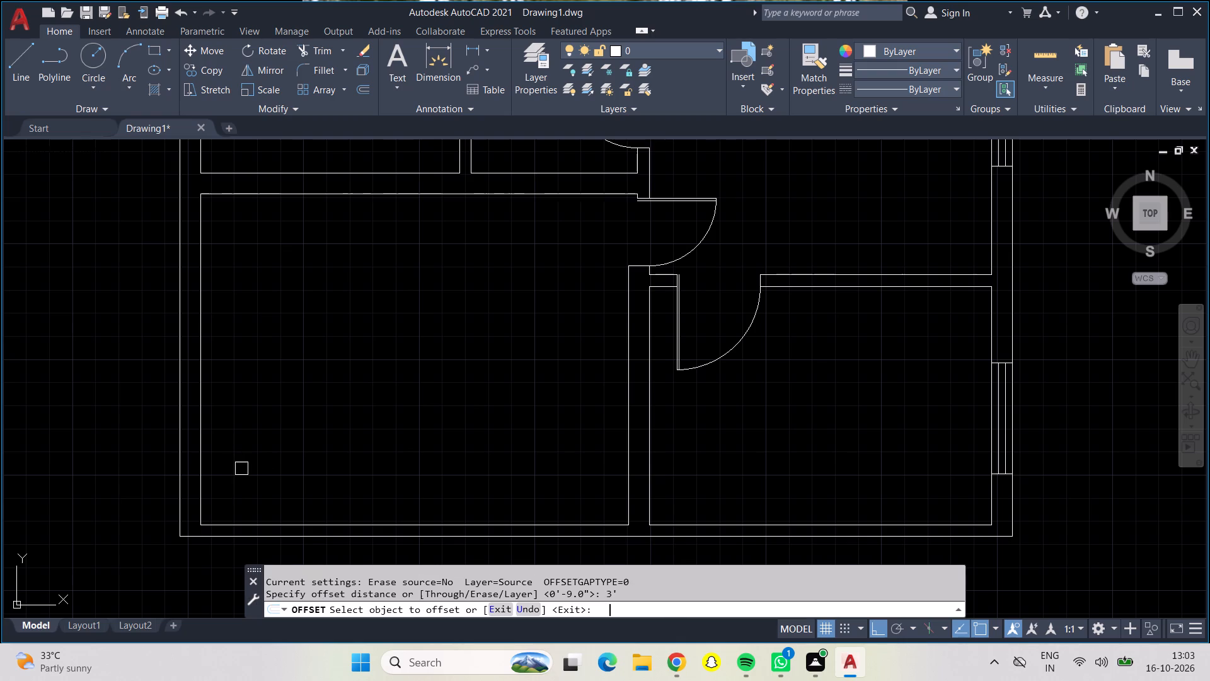
left_click(198, 378)
left_click(283, 422)
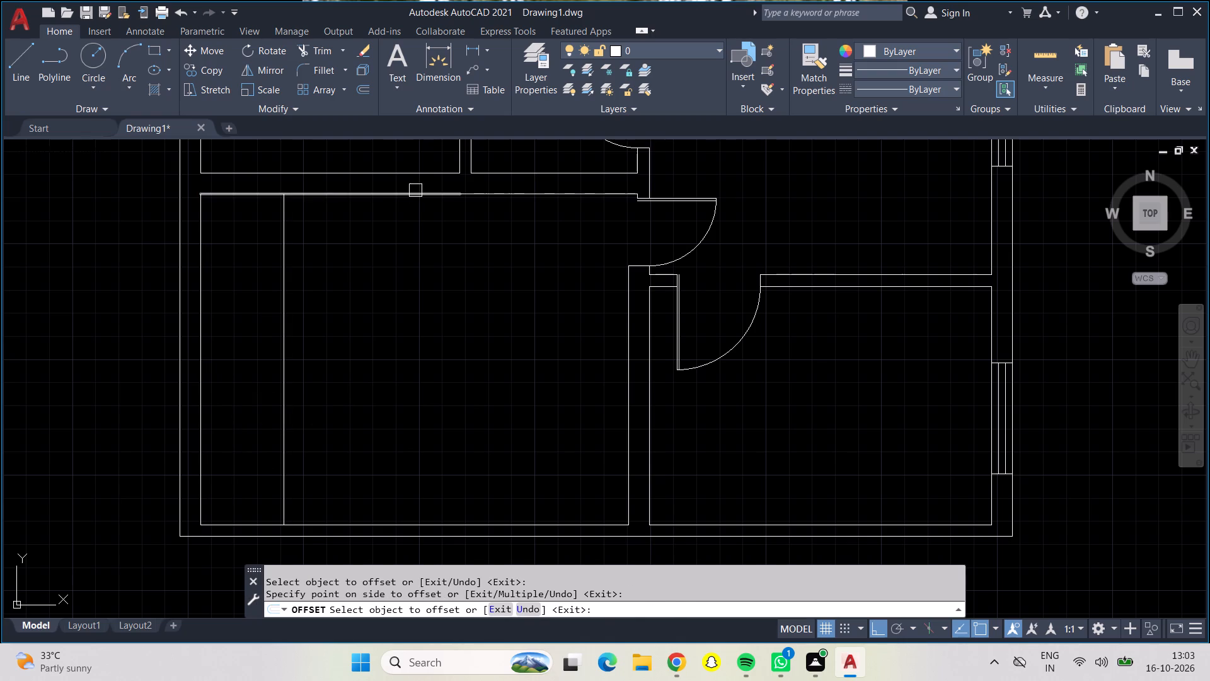
left_click(415, 190)
left_click(420, 264)
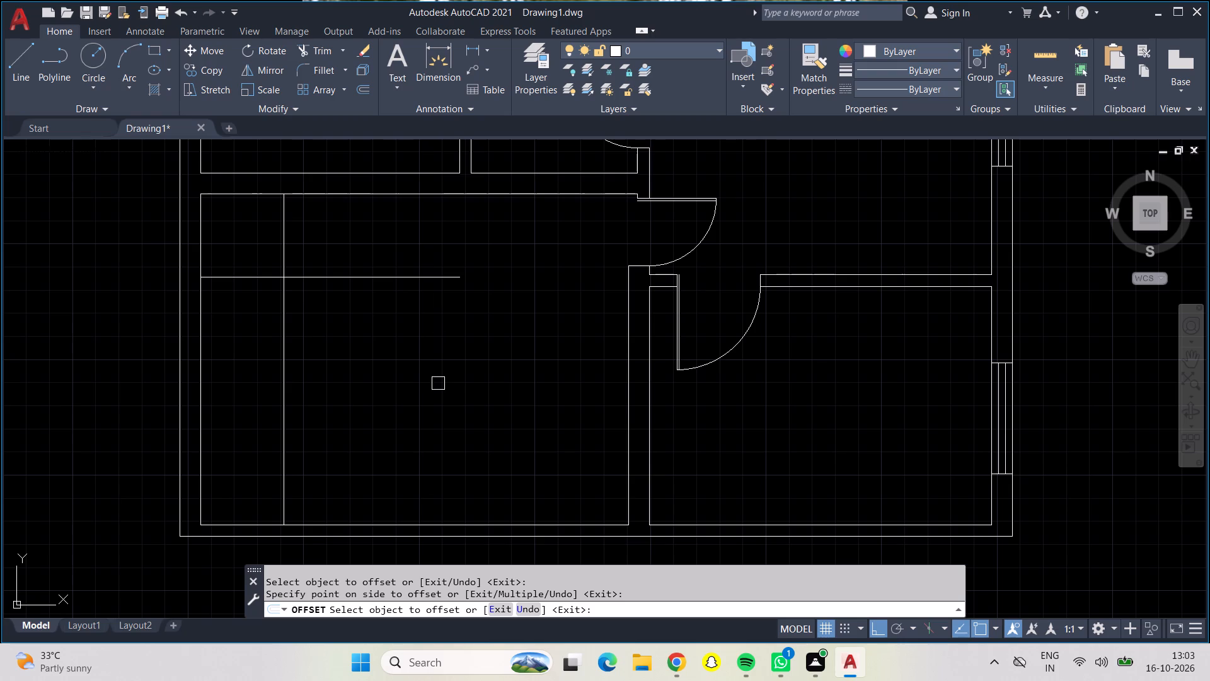
key("Escape")
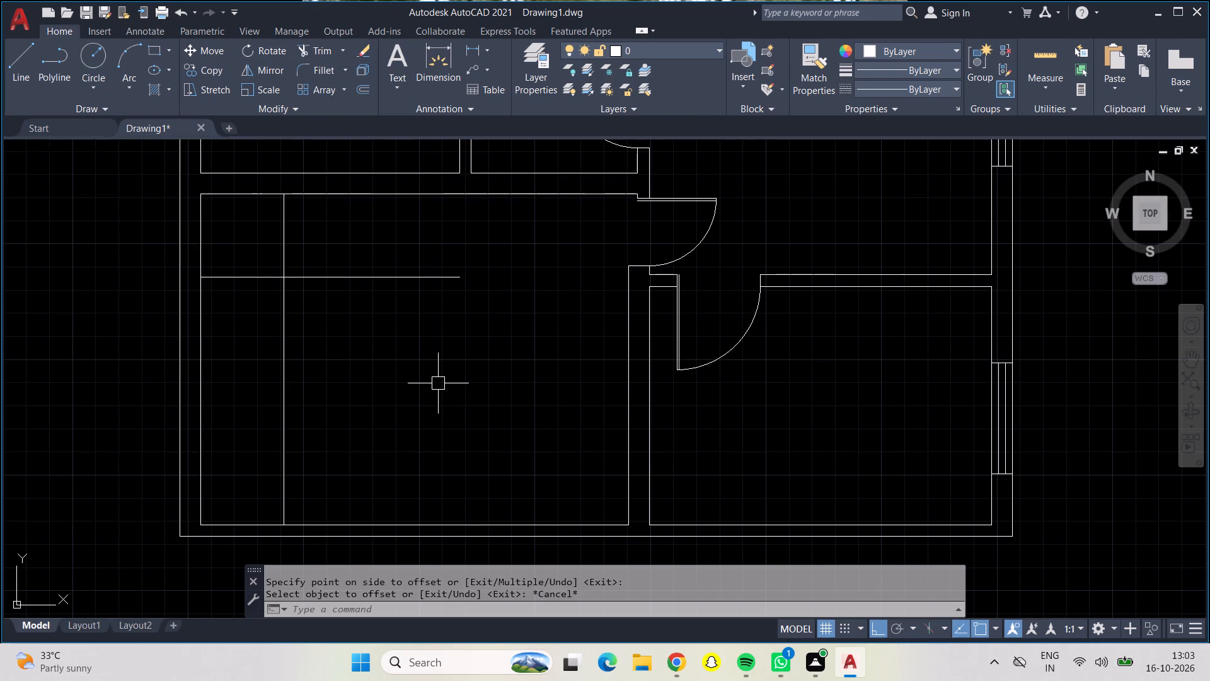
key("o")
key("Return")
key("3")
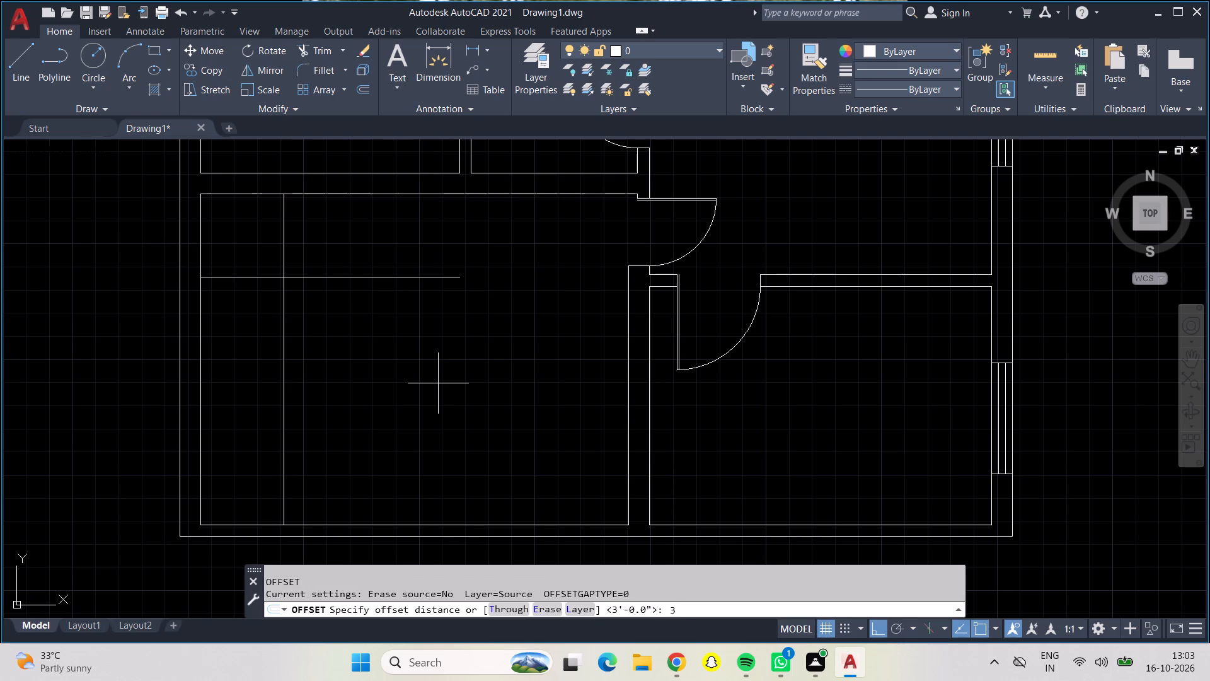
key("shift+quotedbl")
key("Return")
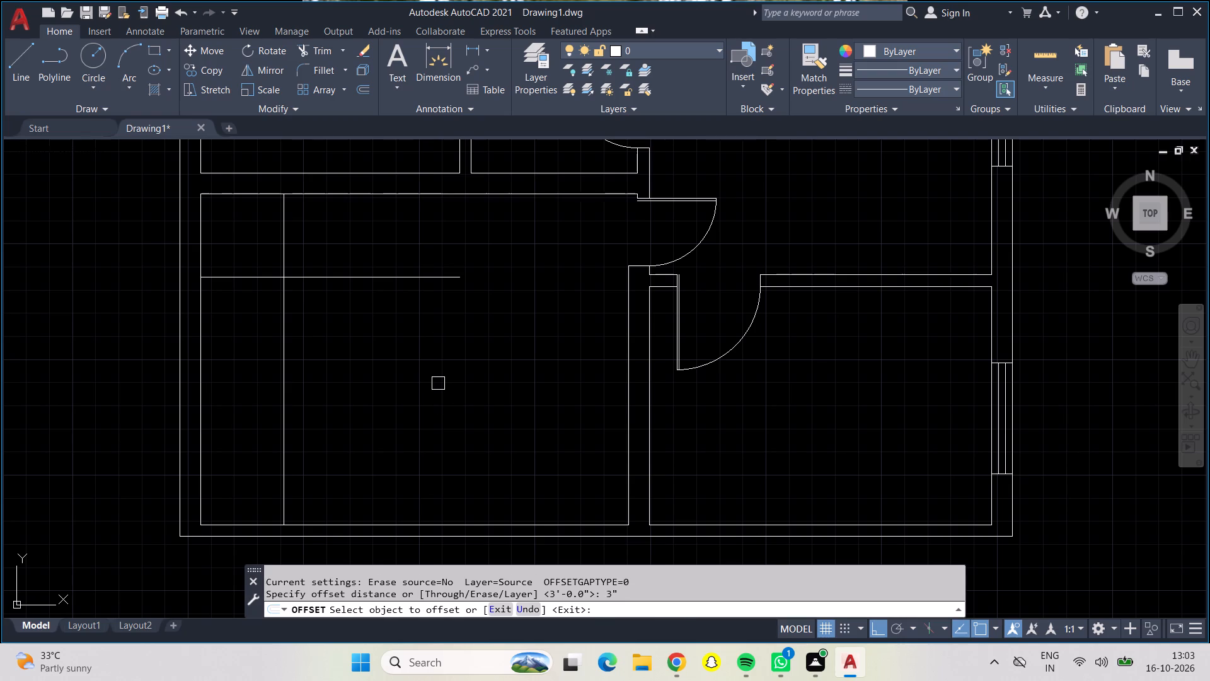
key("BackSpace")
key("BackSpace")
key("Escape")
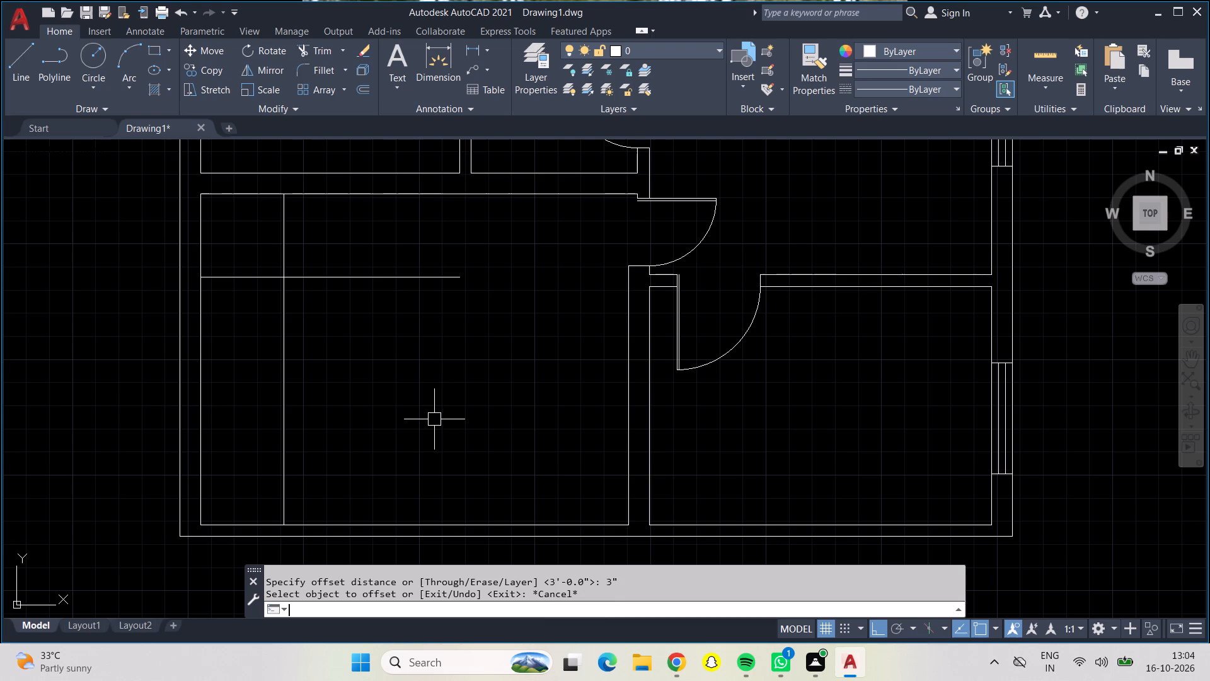
Offset the vertical stair line 9" east to start the north flight's treads.
key("o")
key("Return")
type("9\"")
key("Return")
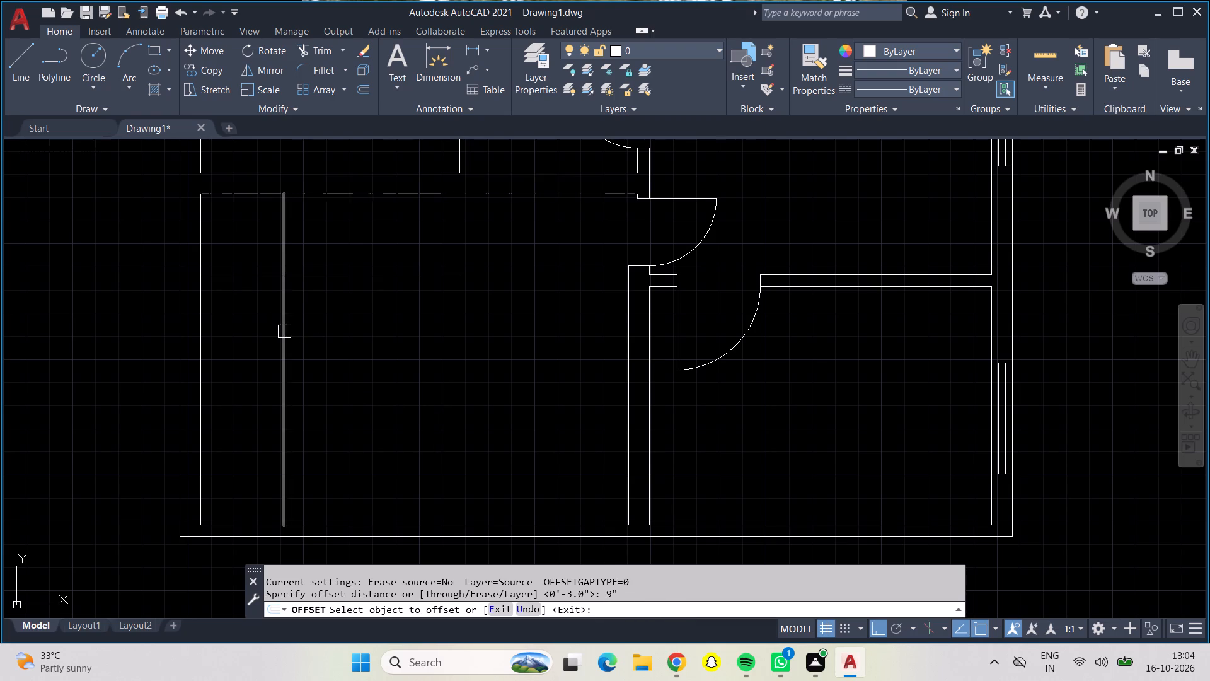
left_click(284, 332)
left_click(338, 354)
Offset the horizontal stair line south at 9" spacing, one line from the last, to make five tread lines.
left_click(328, 281)
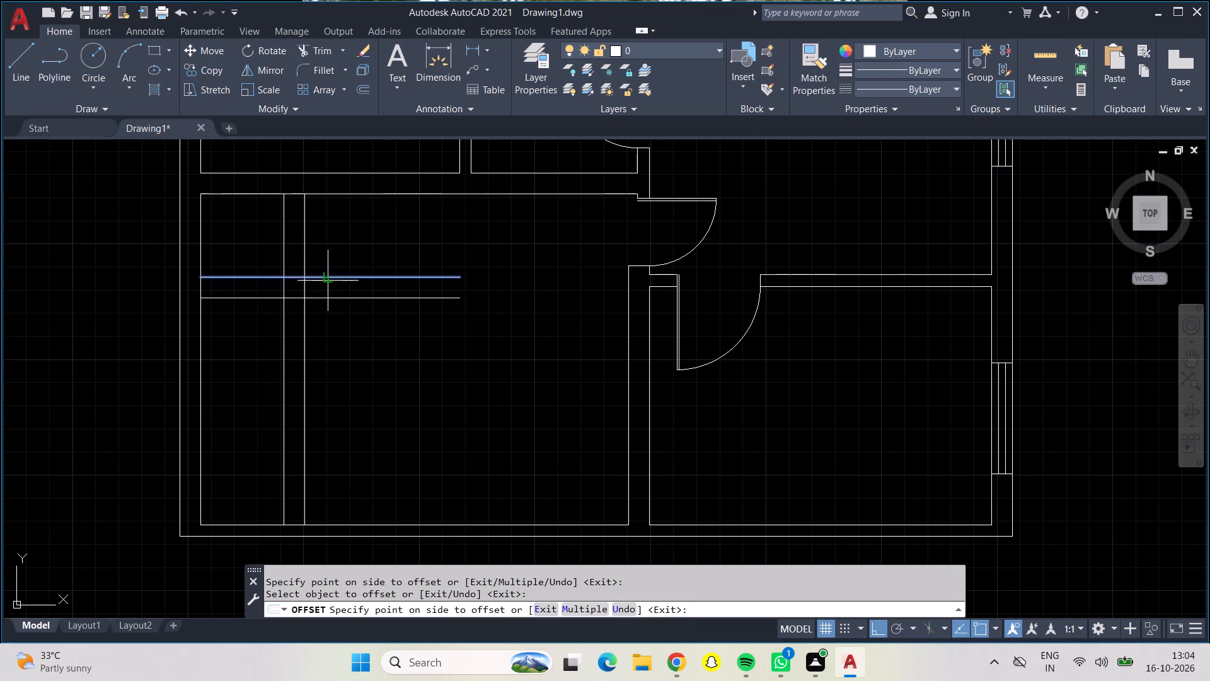
left_click(341, 337)
left_click(337, 296)
left_click_drag(342, 439, 342, 423)
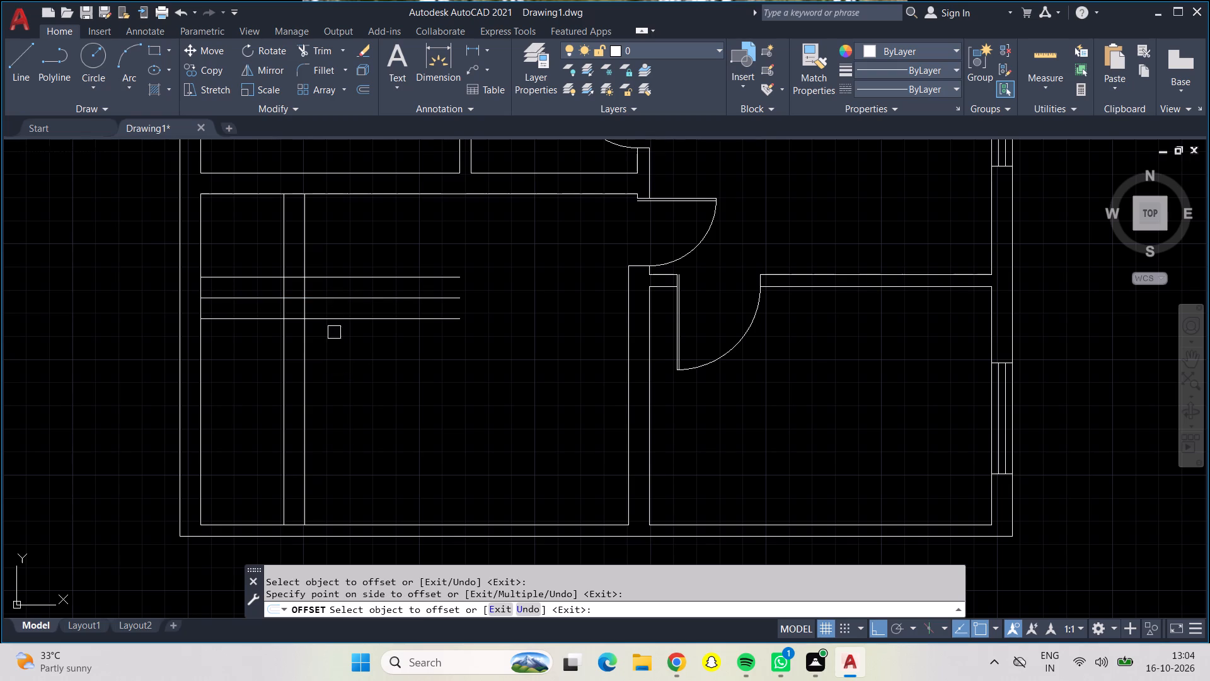
left_click(333, 318)
left_click(335, 378)
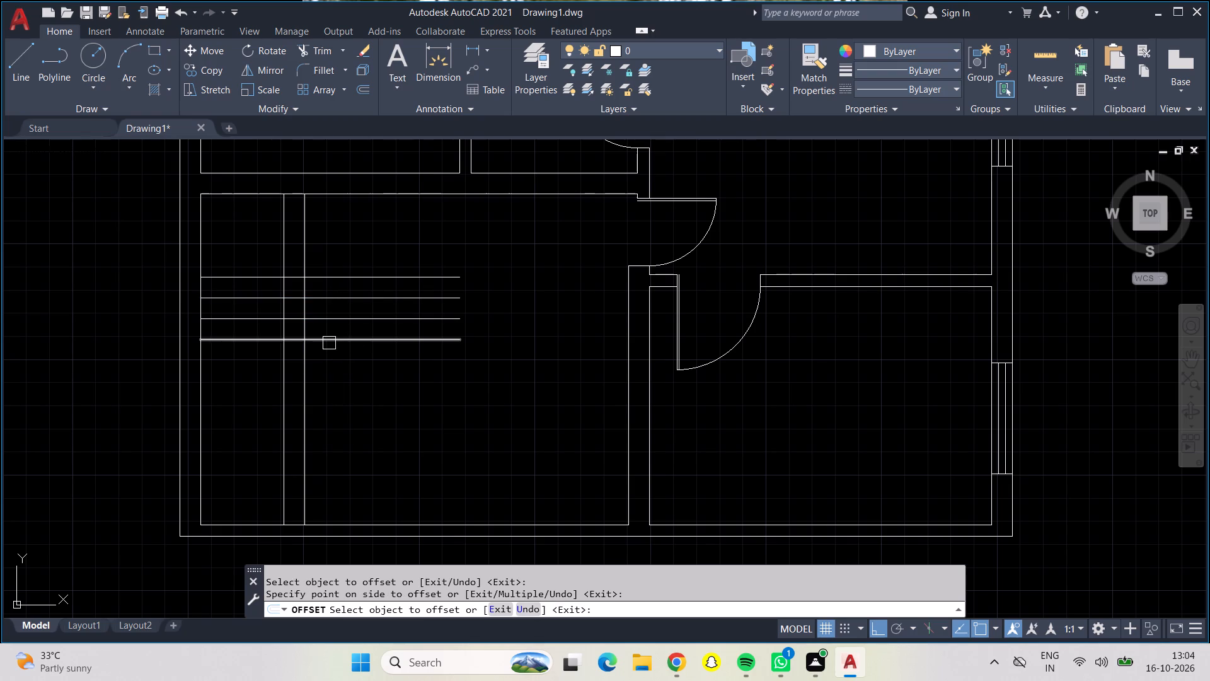
left_click(329, 343)
left_click(340, 413)
left_click(338, 364)
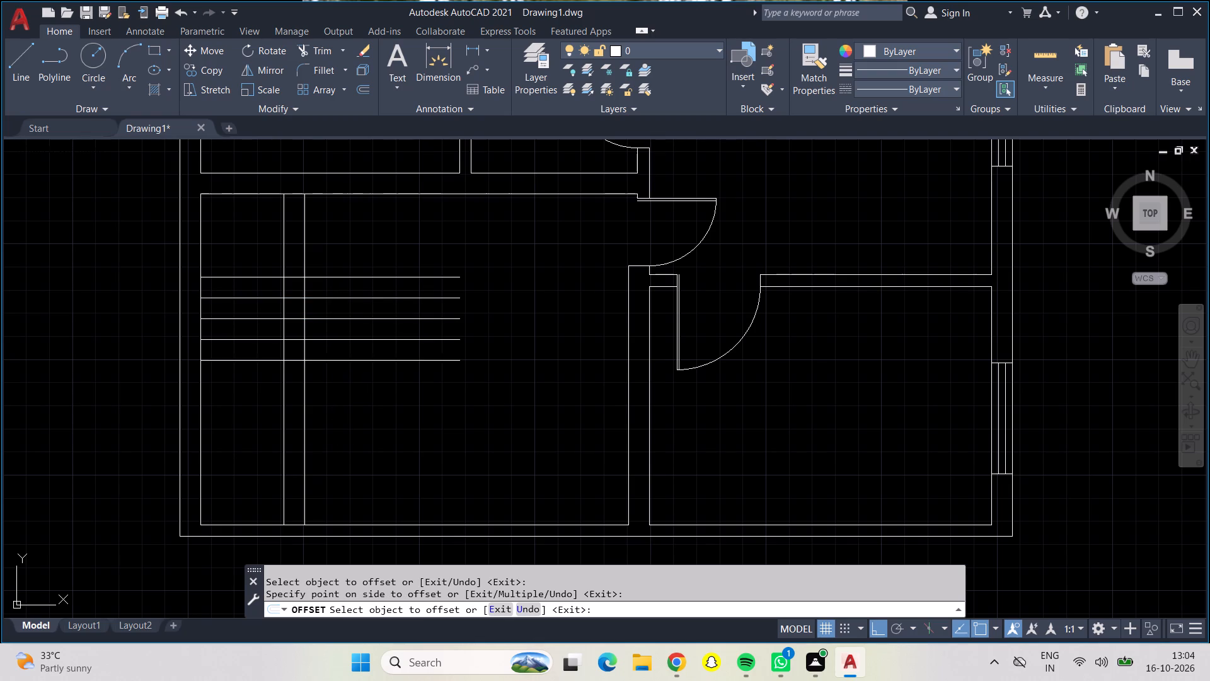
left_click_drag(340, 394, 341, 400)
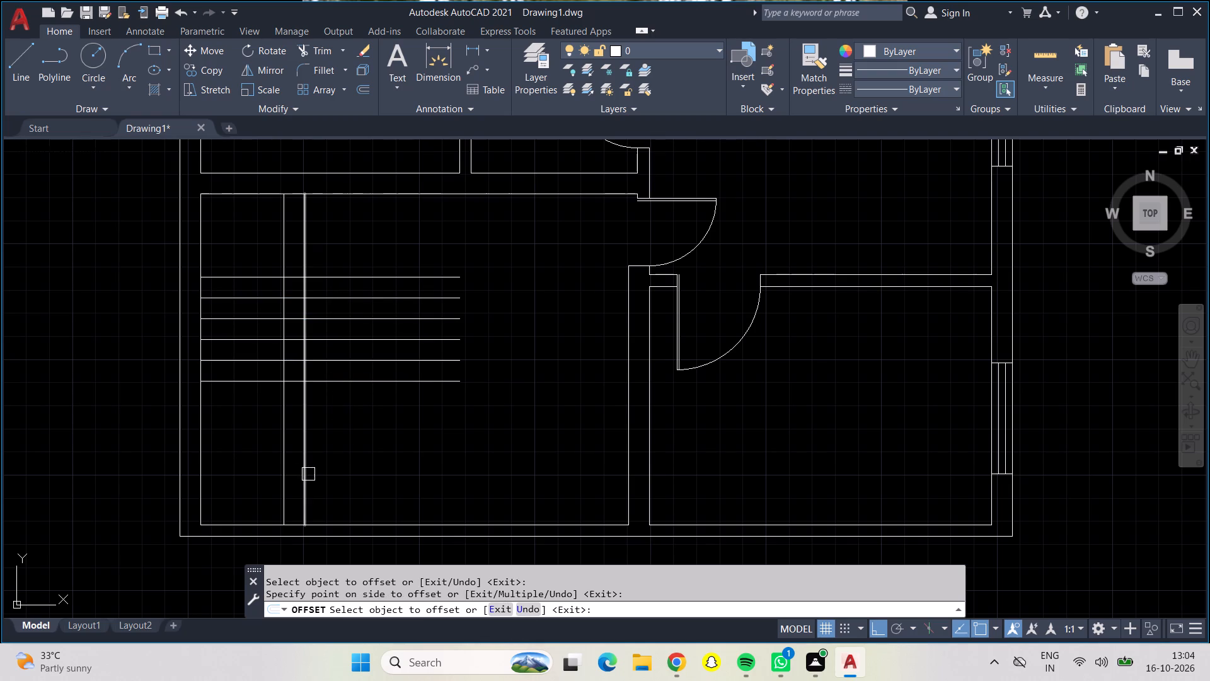
Offset the easternmost vertical tread line east at 9" spacing, one line from the last, to add four more.
left_click(309, 475)
left_click(361, 488)
left_click(328, 479)
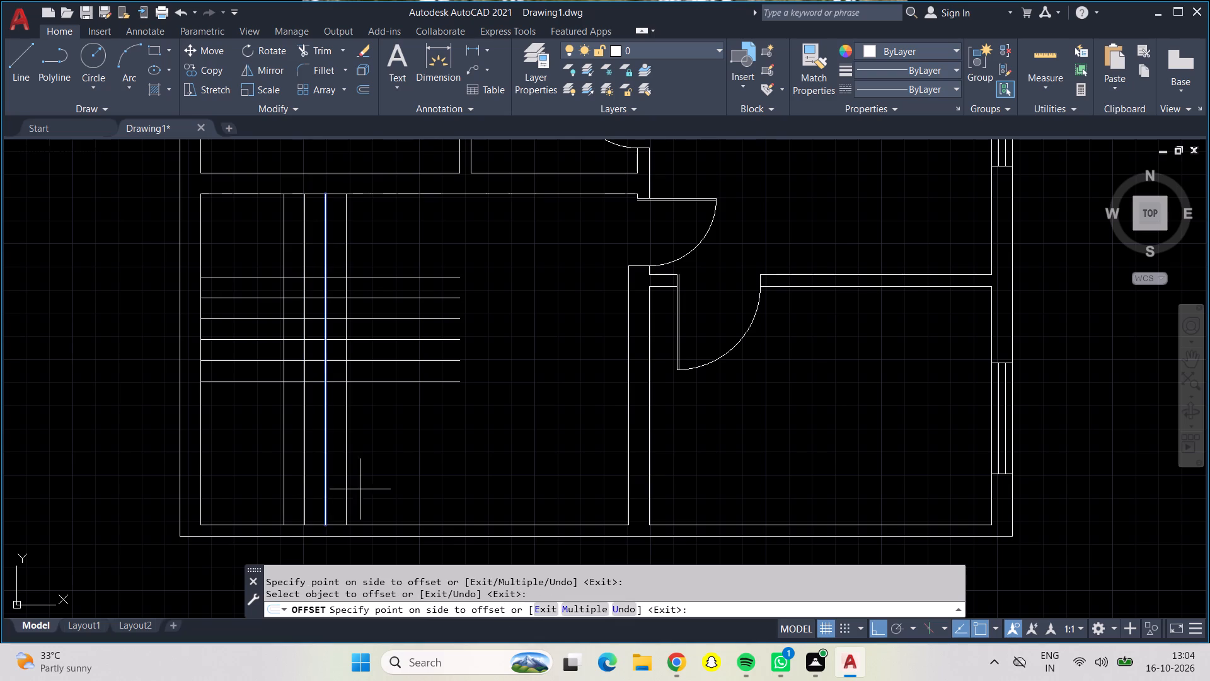
left_click(366, 492)
left_click(343, 487)
left_click(385, 487)
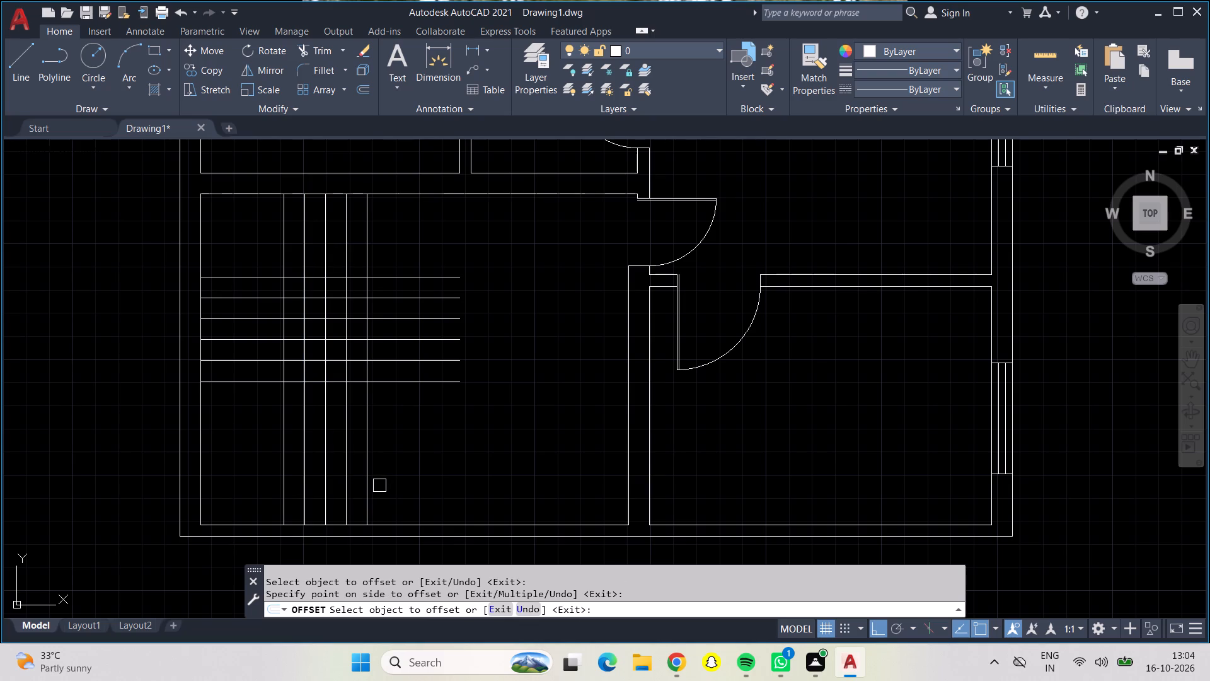
left_click_drag(379, 428, 392, 434)
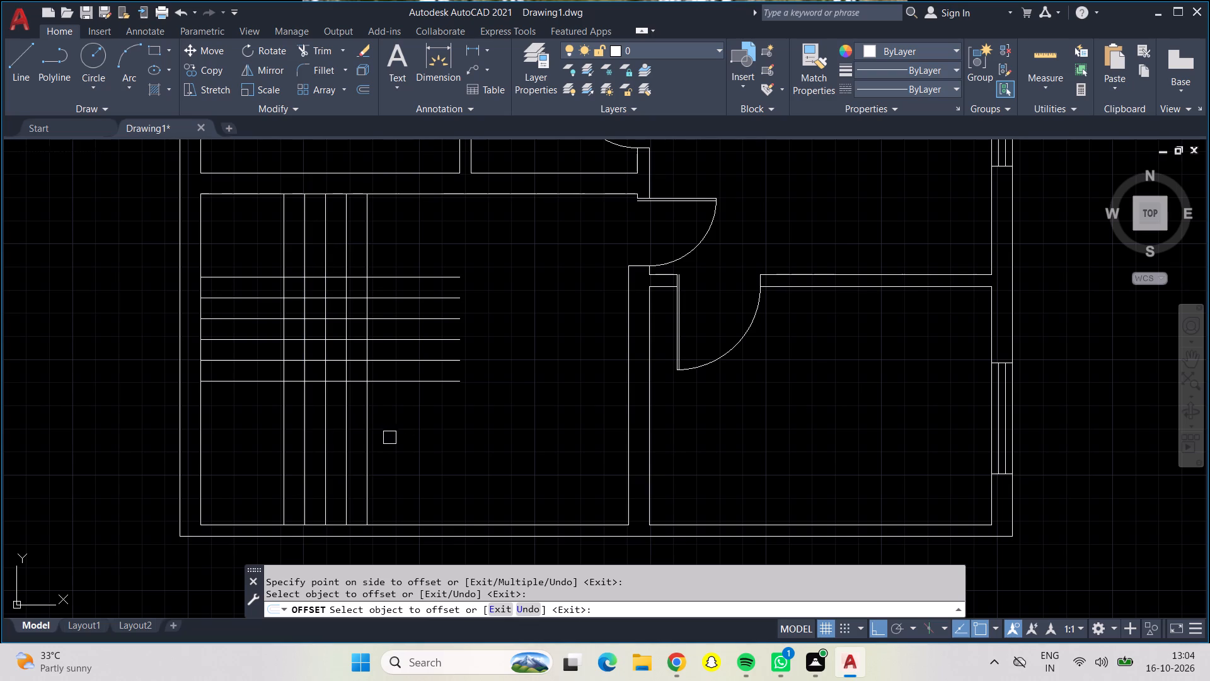
left_click(370, 429)
left_click(425, 461)
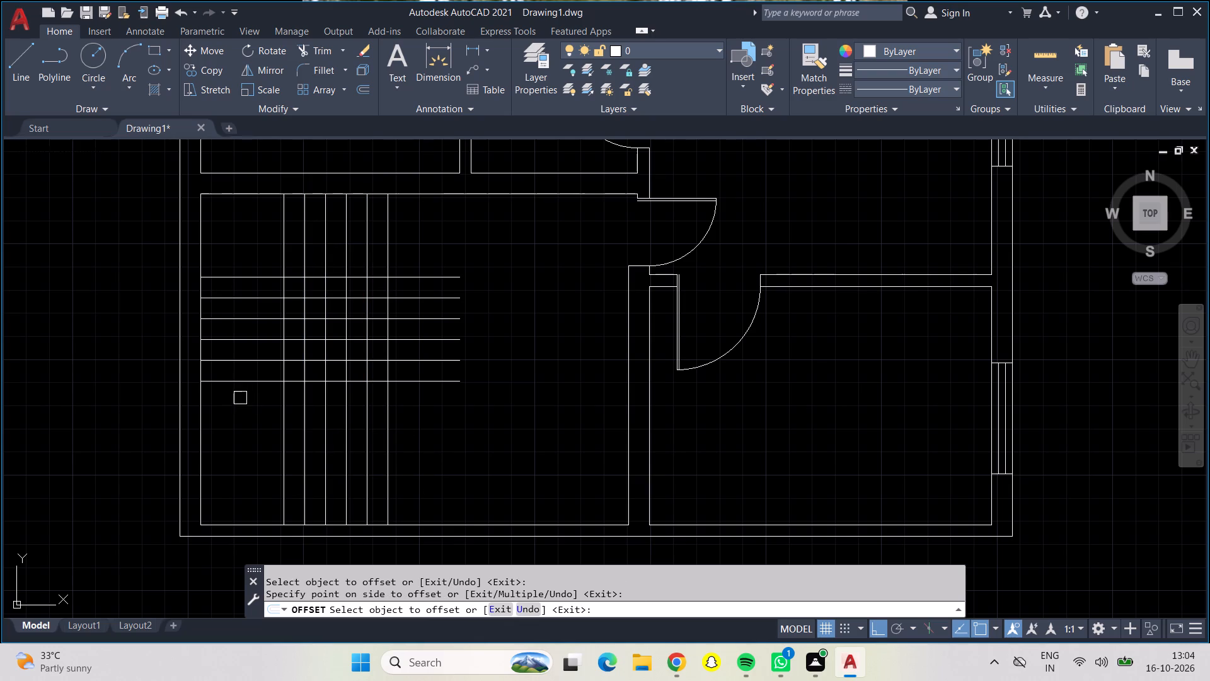
Offset the southernmost horizontal tread line another 9" south.
left_click(243, 385)
left_click(248, 412)
Trim the horizontal tread lines east of the last vertical line and the vertical lines south of the last horizontal line.
left_click(312, 53)
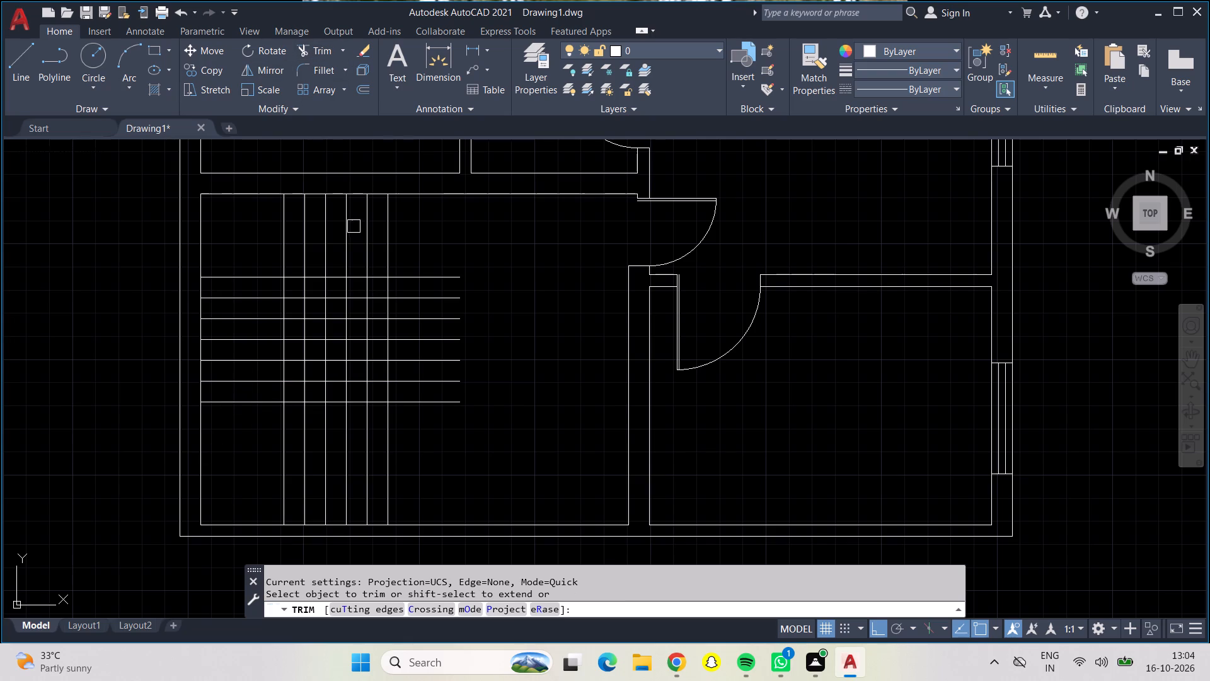
left_click(323, 59)
left_click(430, 242)
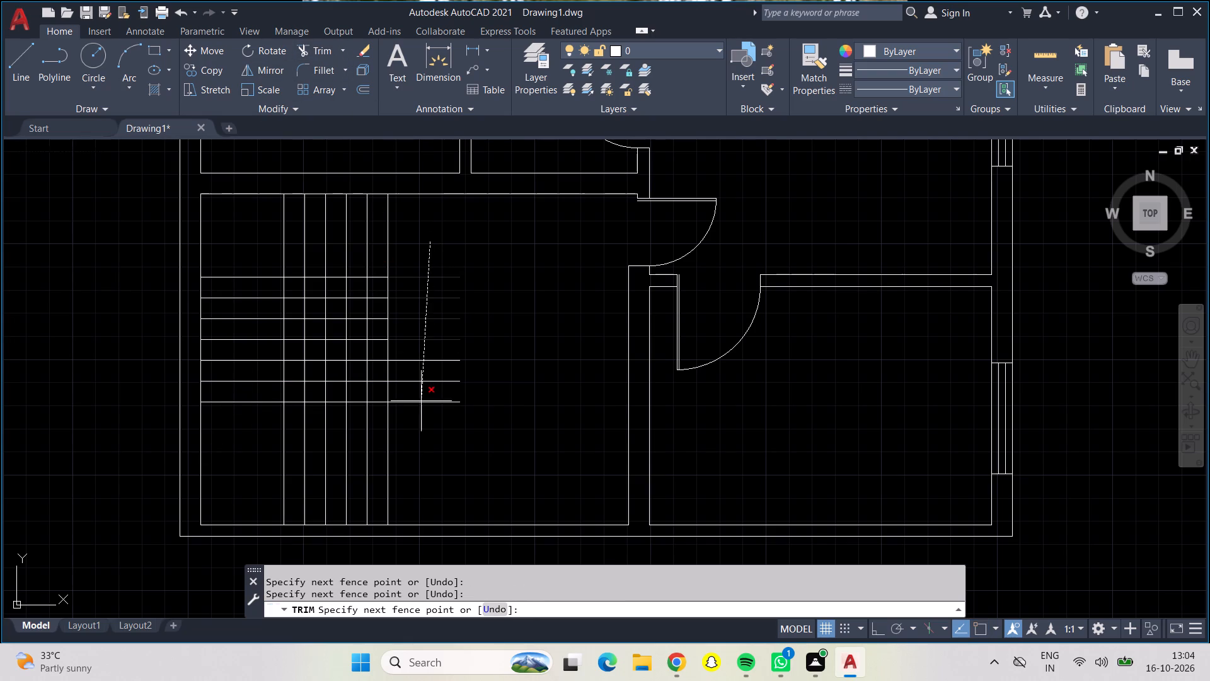
left_click(419, 453)
left_click(425, 451)
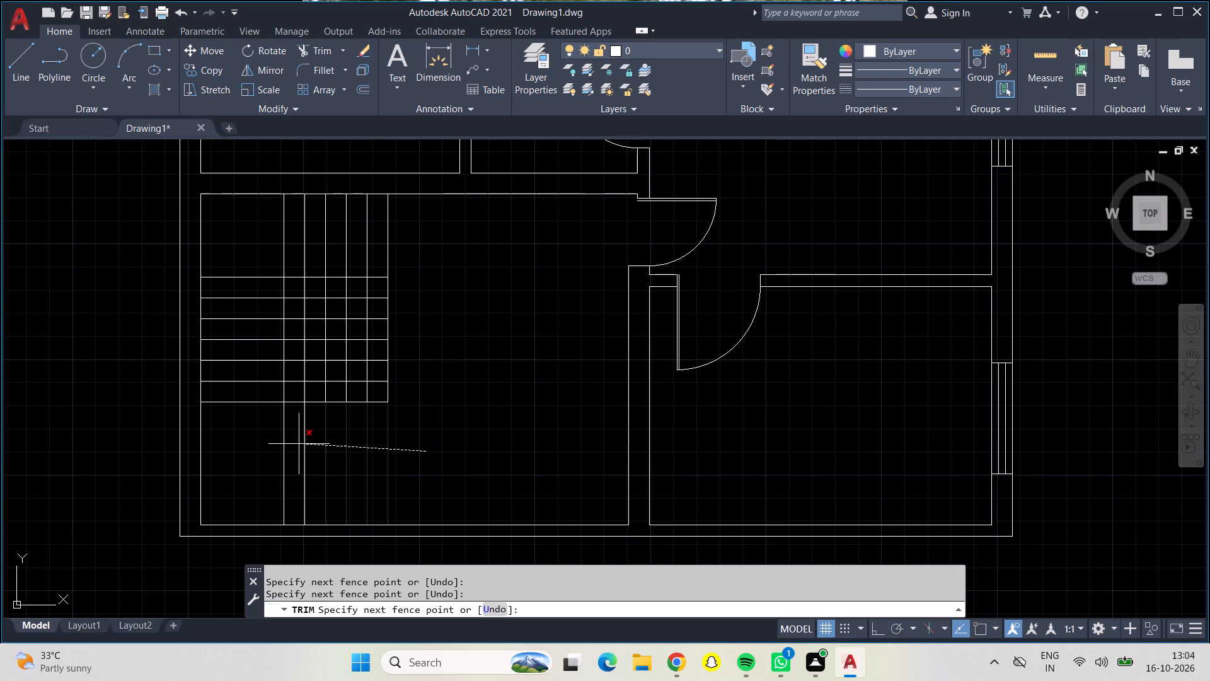
left_click(255, 444)
Trim the horizontal tread segments between the first two vertical stair lines, south of the 3' horizontal line.
left_click(299, 466)
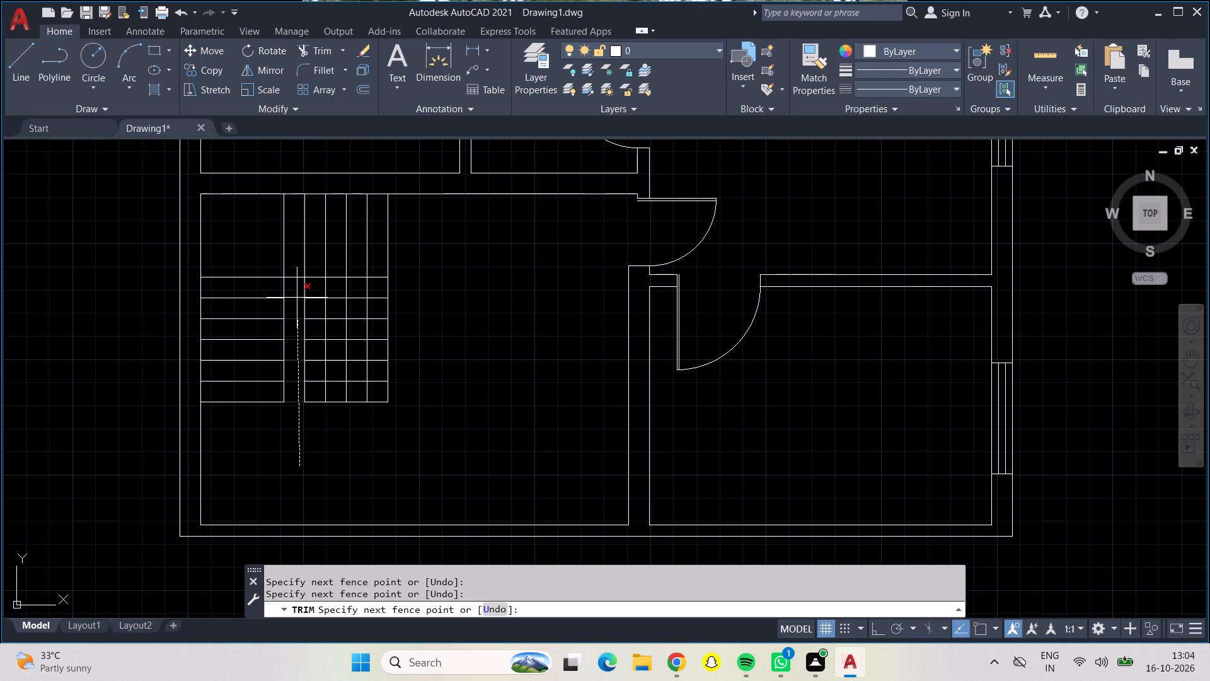
left_click(297, 298)
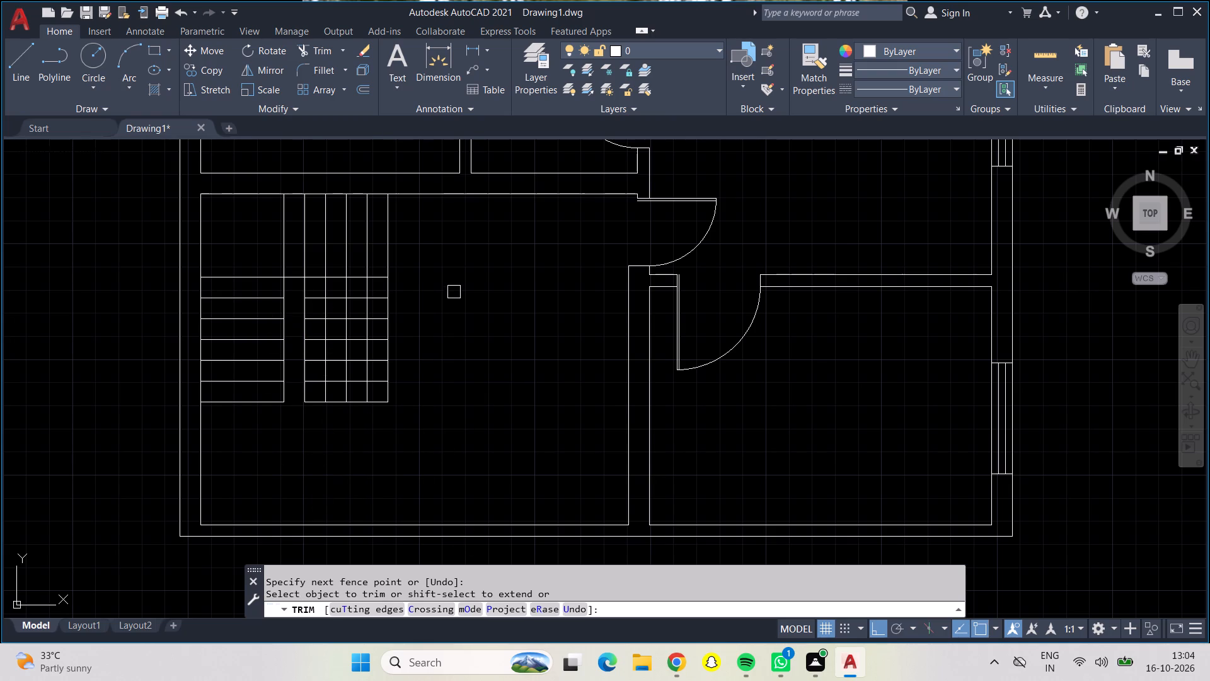
Trim the overlapping grid lines south of the vertical treads and east of the horizontal treads to detach them from the stair.
left_click(454, 291)
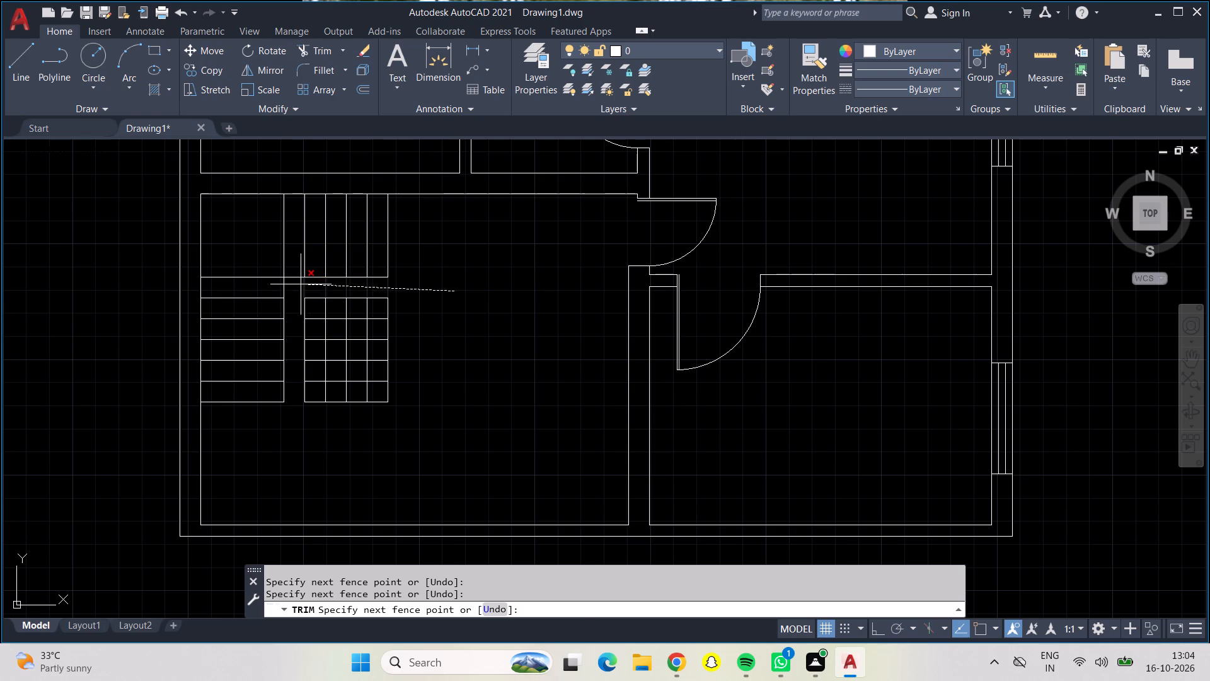
left_click(301, 284)
left_click(300, 289)
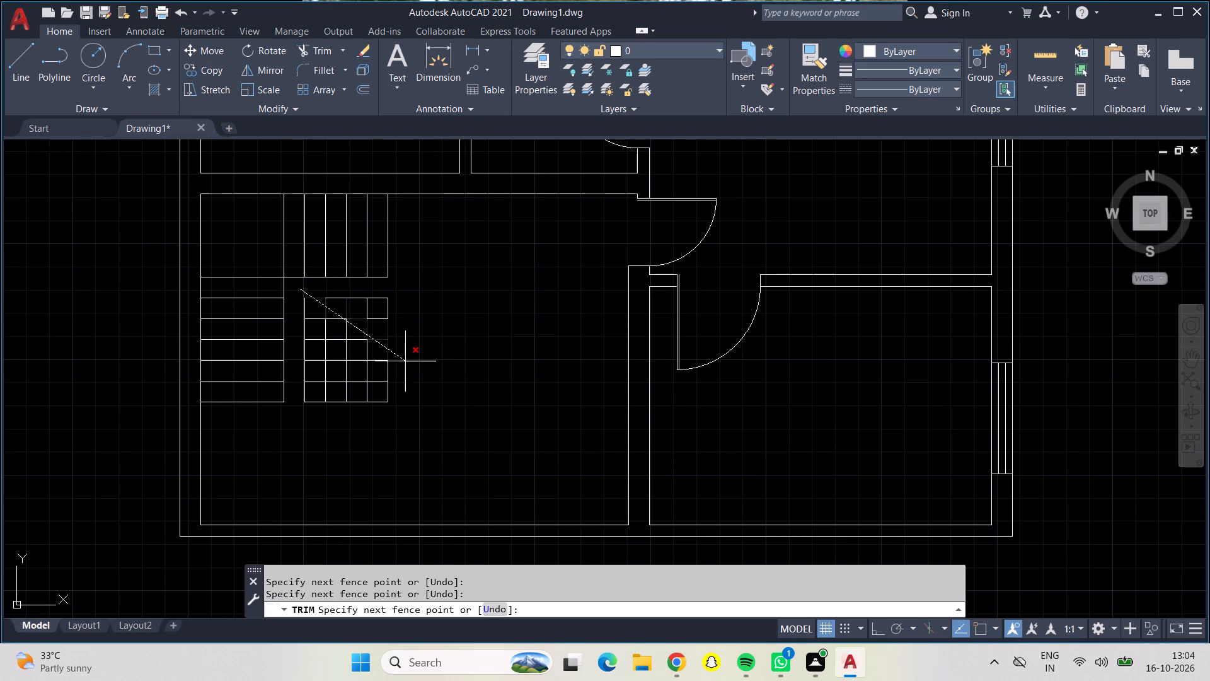
left_click(406, 364)
left_click(447, 307)
triple_click(350, 291)
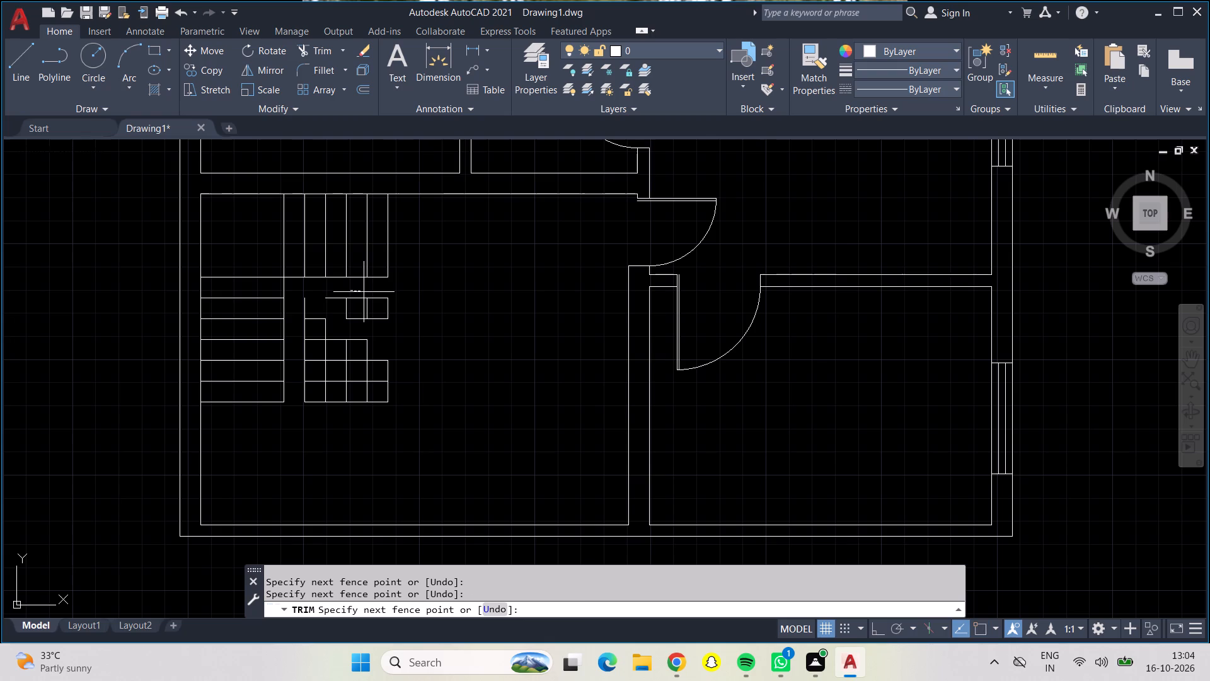
left_click(364, 292)
left_click(410, 286)
left_click(300, 292)
left_click(300, 292)
left_click_drag(300, 302, 304, 312)
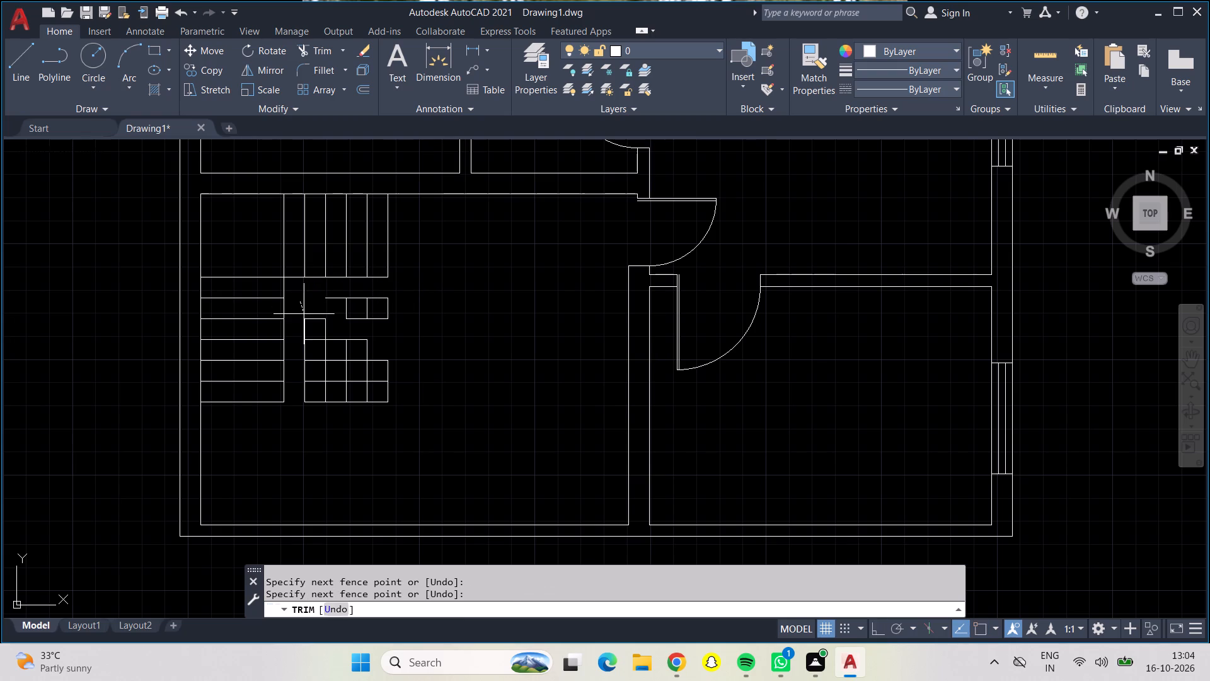
left_click_drag(305, 317, 310, 329)
left_click(311, 332)
double_click(319, 351)
left_click_drag(322, 366, 324, 373)
left_click_drag(326, 383, 331, 402)
left_click(332, 405)
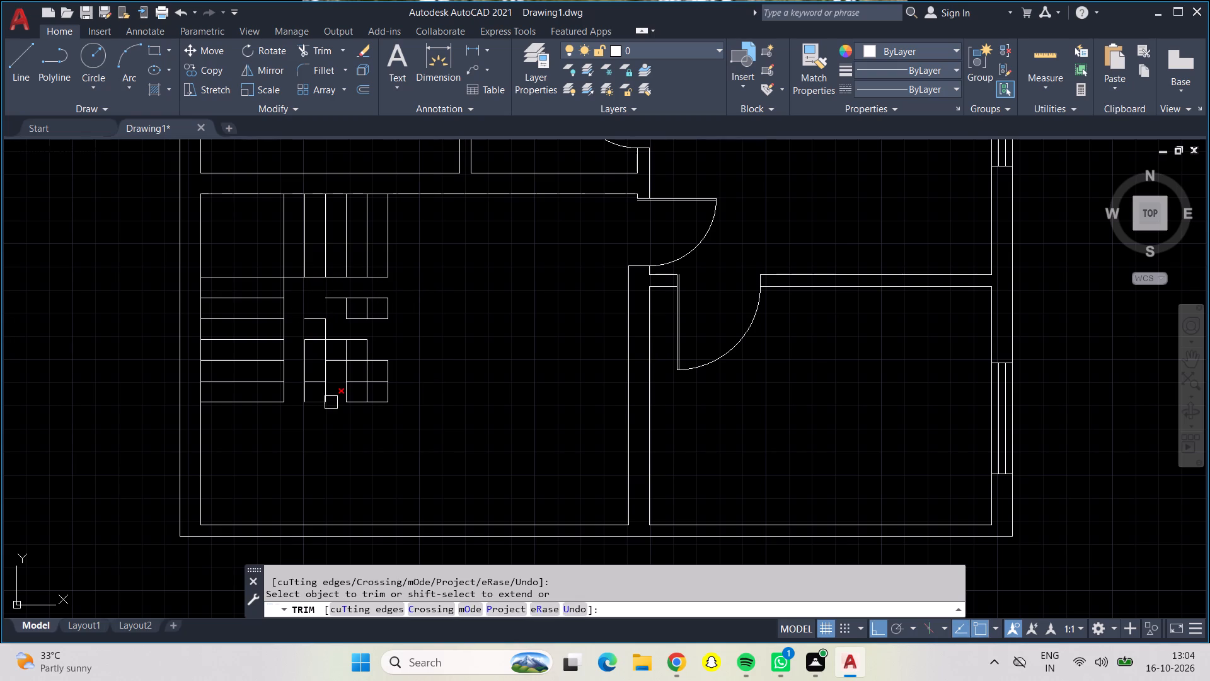
key("Return")
key("Return")
key("Return")
key("Return")
key("Return")
key("Return")
key("Return")
key("Return")
key("Return")
key("Return")
key("Return")
key("Return")
key("Return")
key("Return")
key("Return")
key("Return")
key("Return")
key("Return")
key("Return")
key("Return")
key("Return")
key("Return")
key("Return")
key("Return")
key("Return")
key("Return")
key("Escape")
key("Escape")
key("Escape")
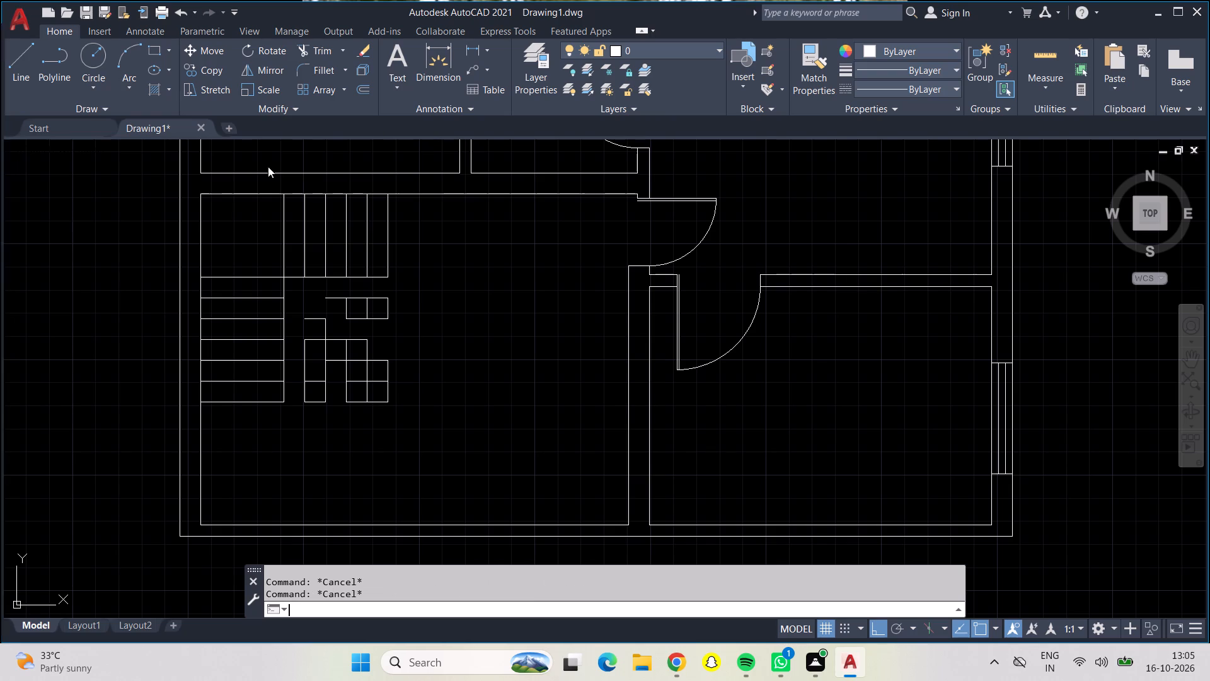
Erase all leftover line segments in the inner corner of the L-shaped stair.
scroll(302, 291, "up", 1)
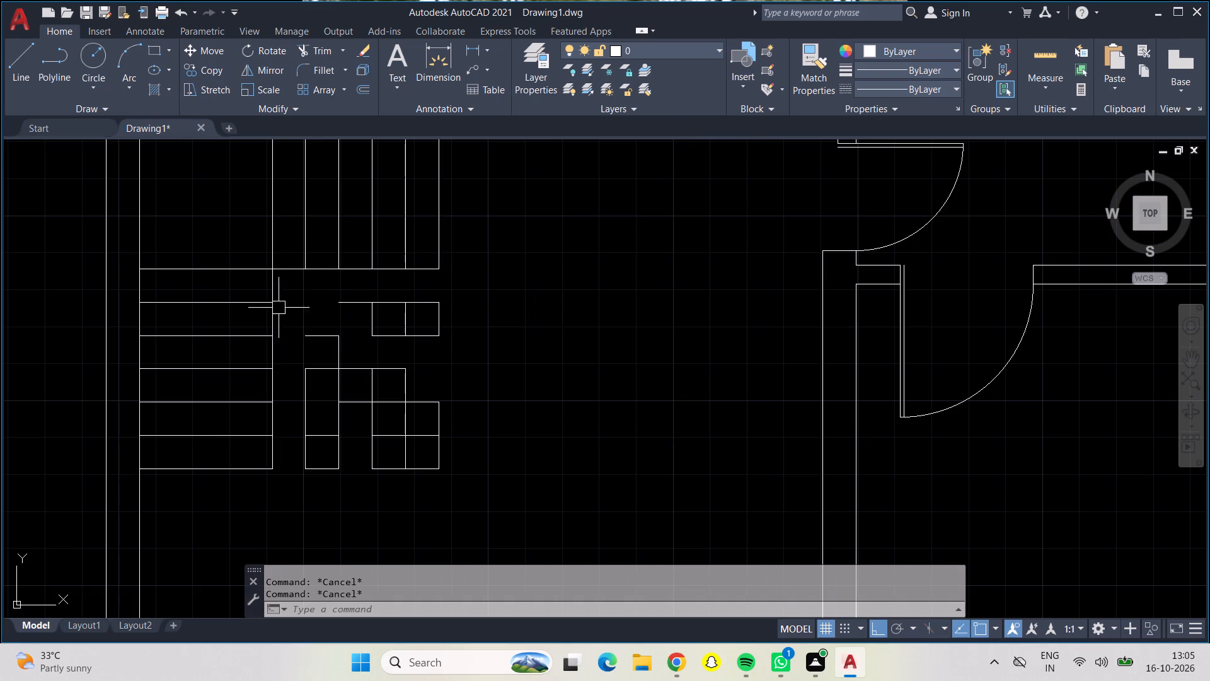
left_click(288, 288)
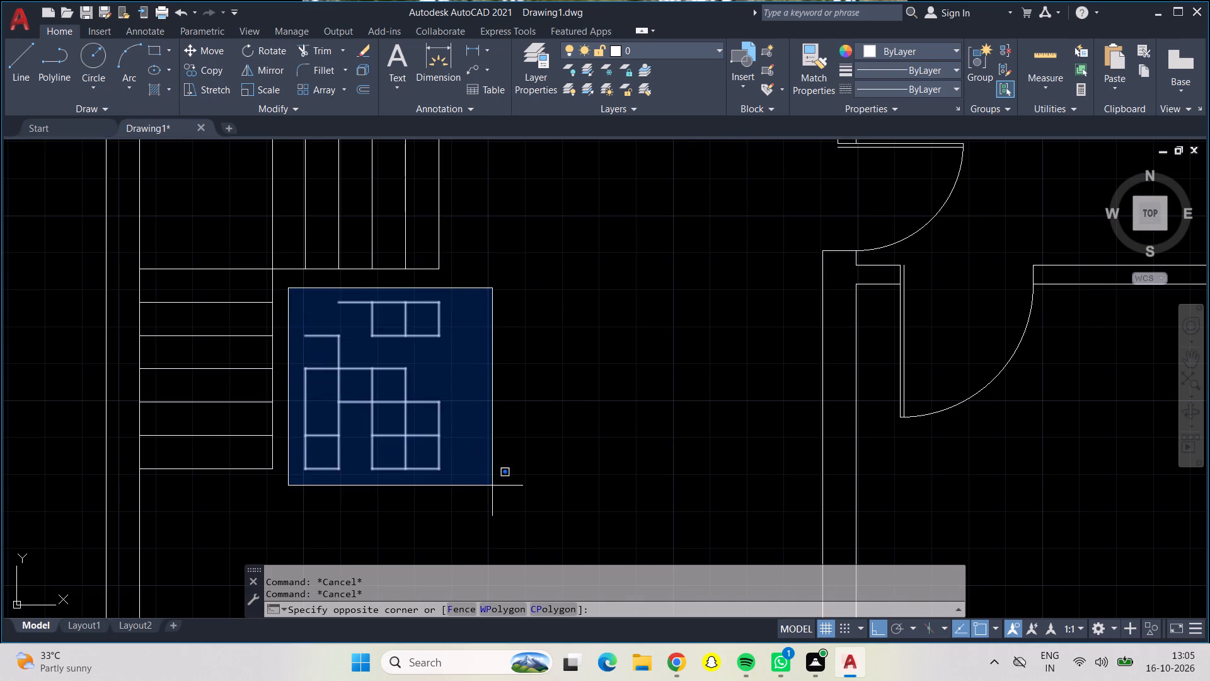
left_click(493, 487)
key("Delete")
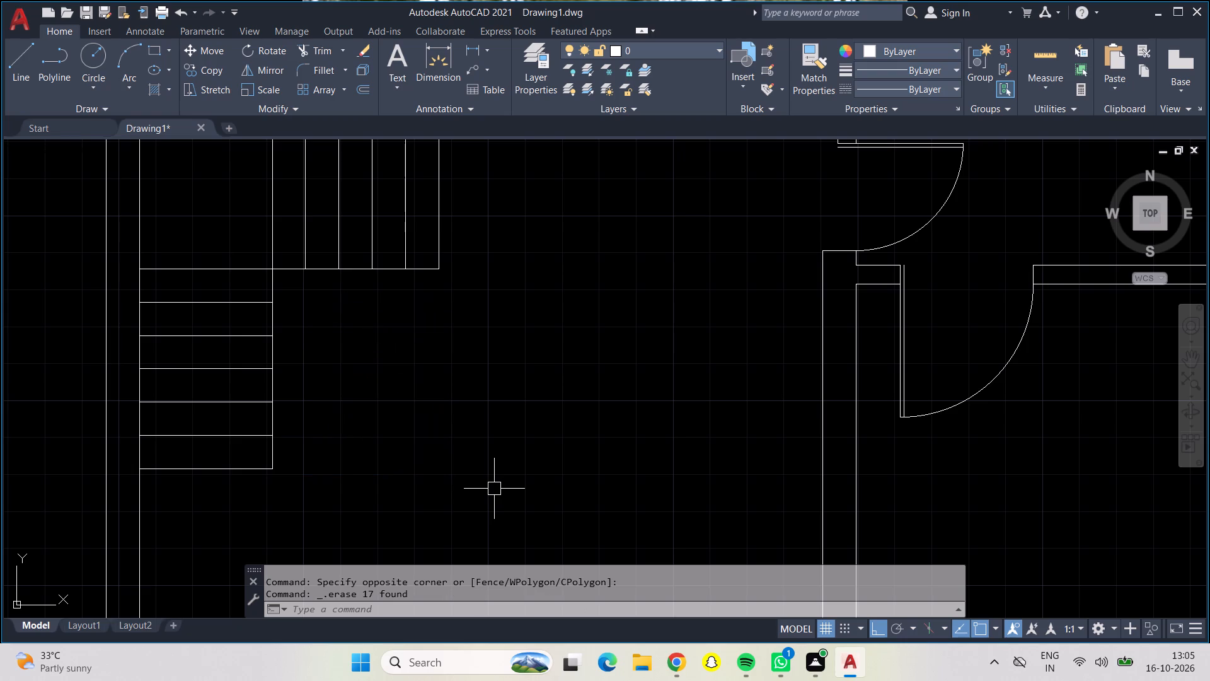
Copy the spare window from east of the plan into the wall between the stair room and the southeast room, with Ortho off.
scroll(502, 436, "down", 2)
middle_click_drag(478, 441, 418, 391)
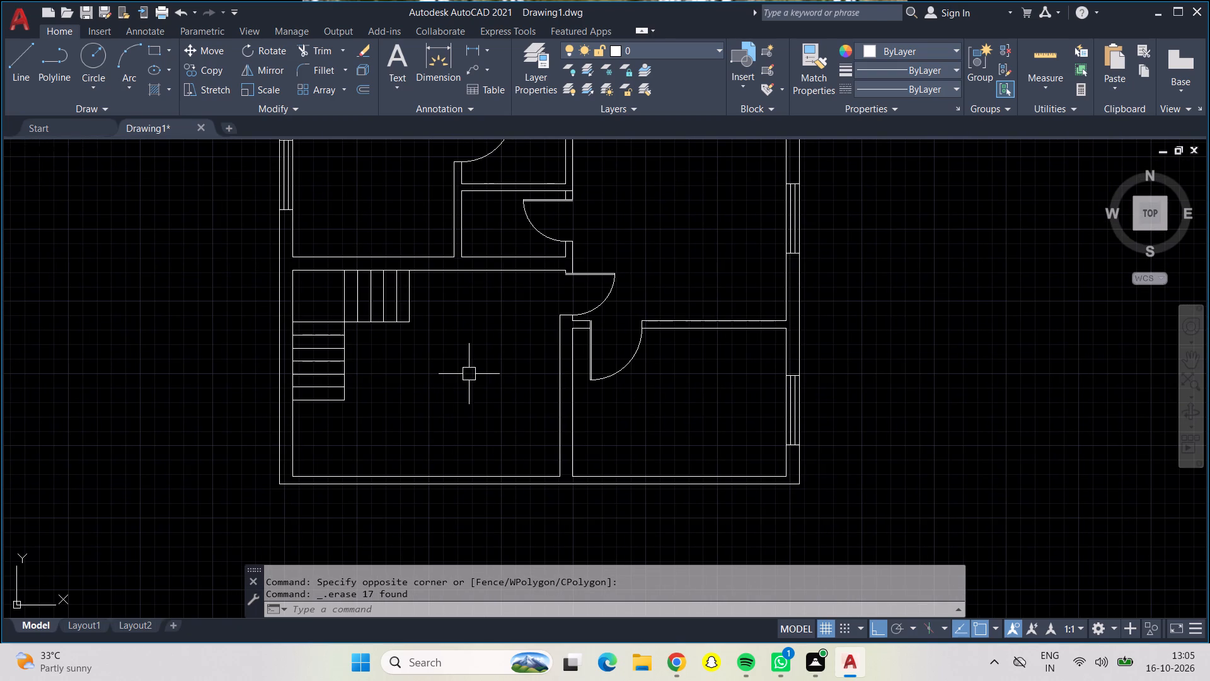
middle_click_drag(457, 368, 384, 347)
middle_click_drag(408, 356, 268, 524)
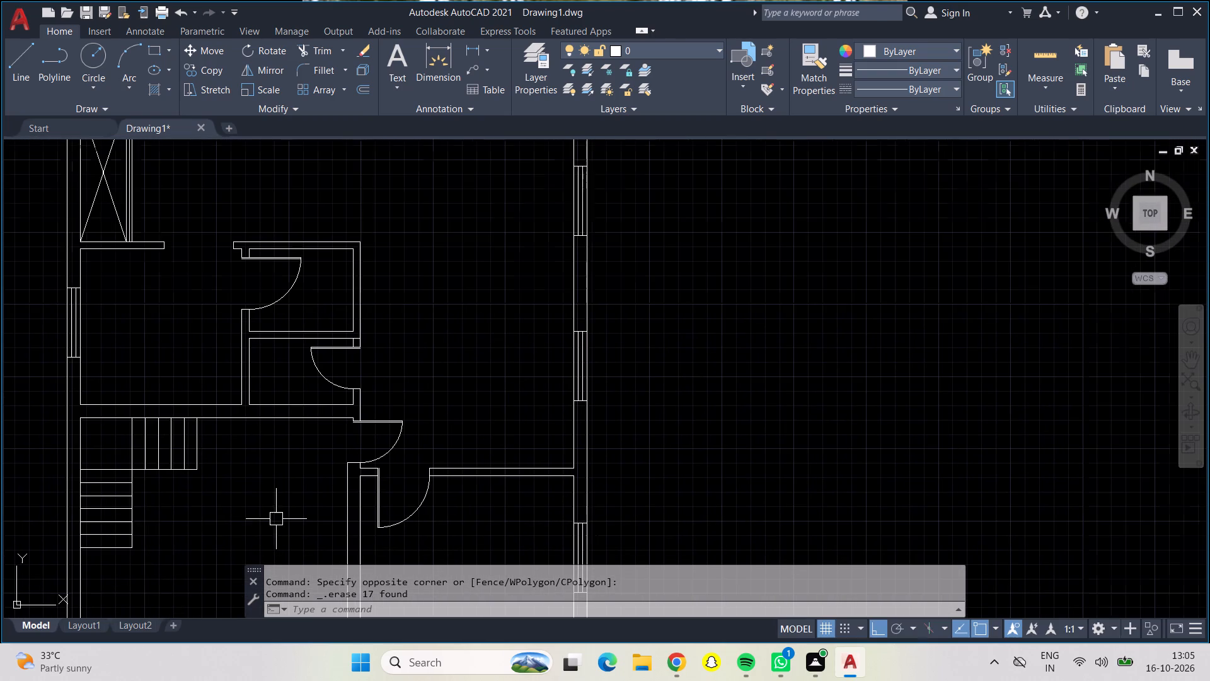
scroll(294, 457, "down", 1)
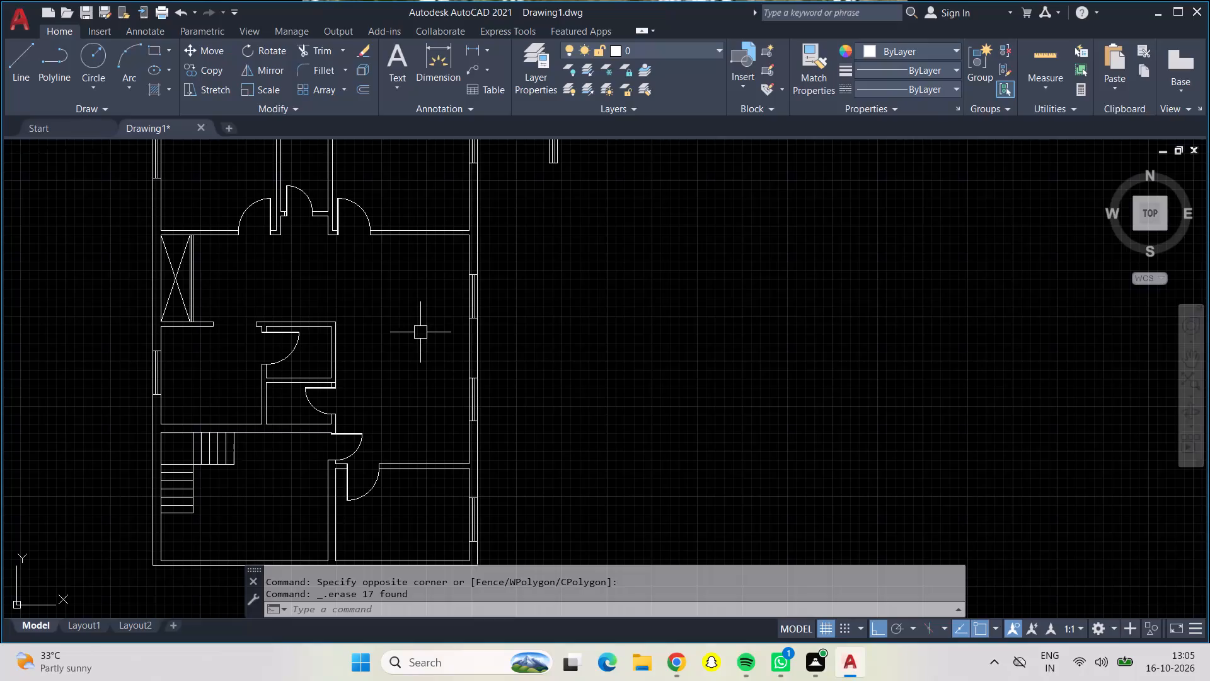
middle_click_drag(421, 335, 347, 384)
middle_click_drag(350, 420, 347, 414)
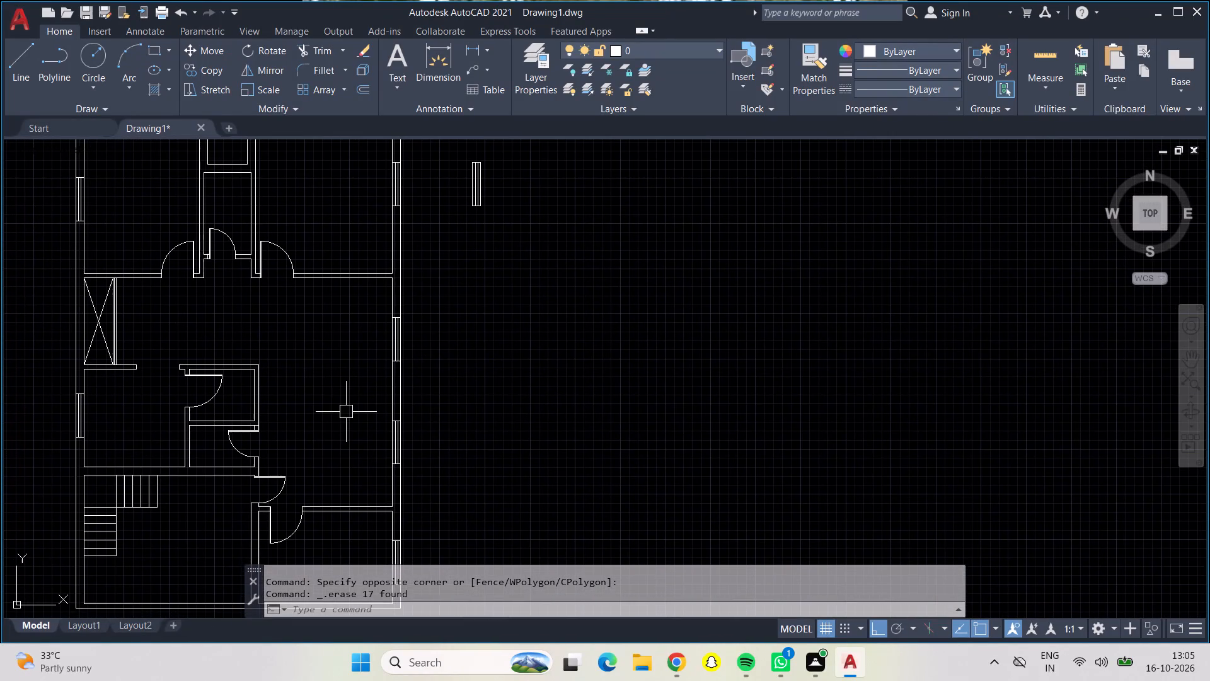
middle_click_drag(328, 387, 326, 342)
middle_click_drag(488, 294, 534, 380)
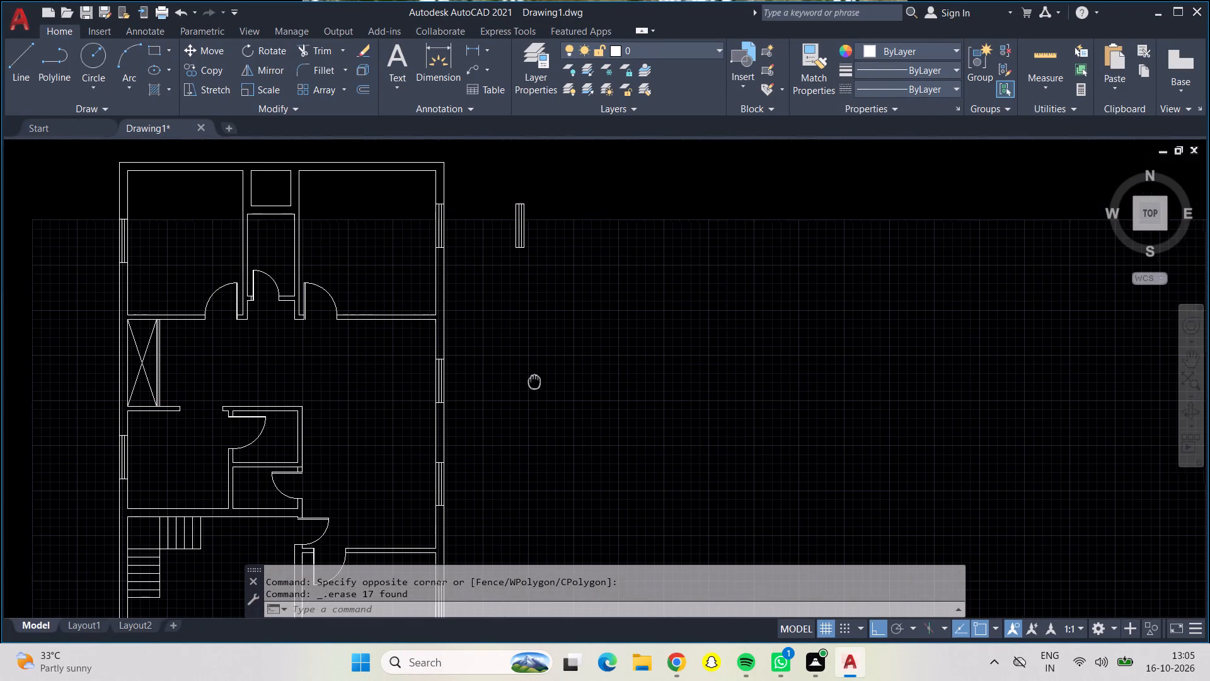
left_click_drag(495, 192, 495, 184)
left_click_drag(574, 281, 577, 306)
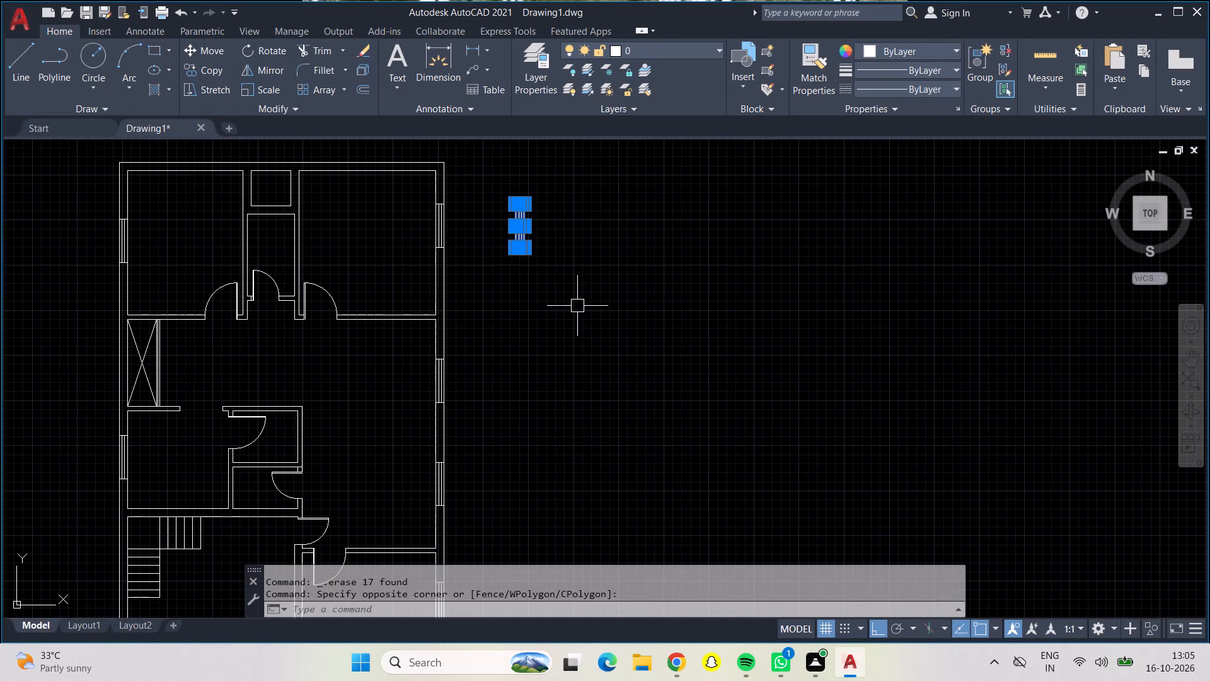
left_click(209, 67)
left_click_drag(517, 224, 506, 250)
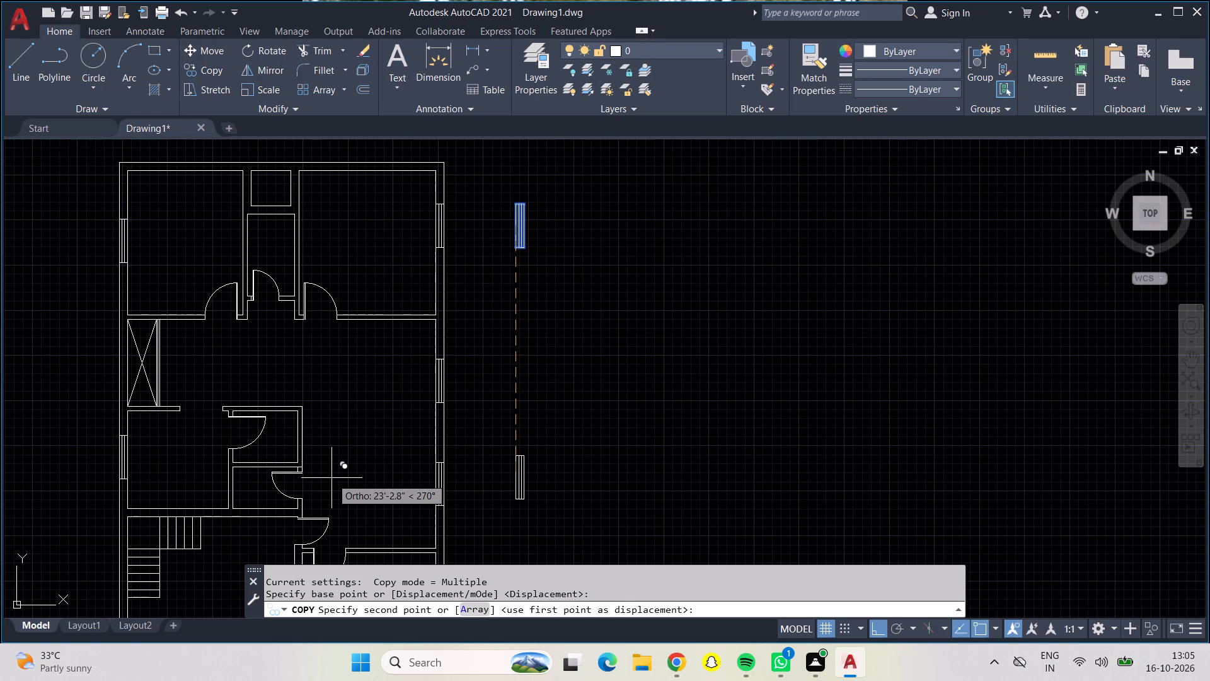
key("F8")
key("F8")
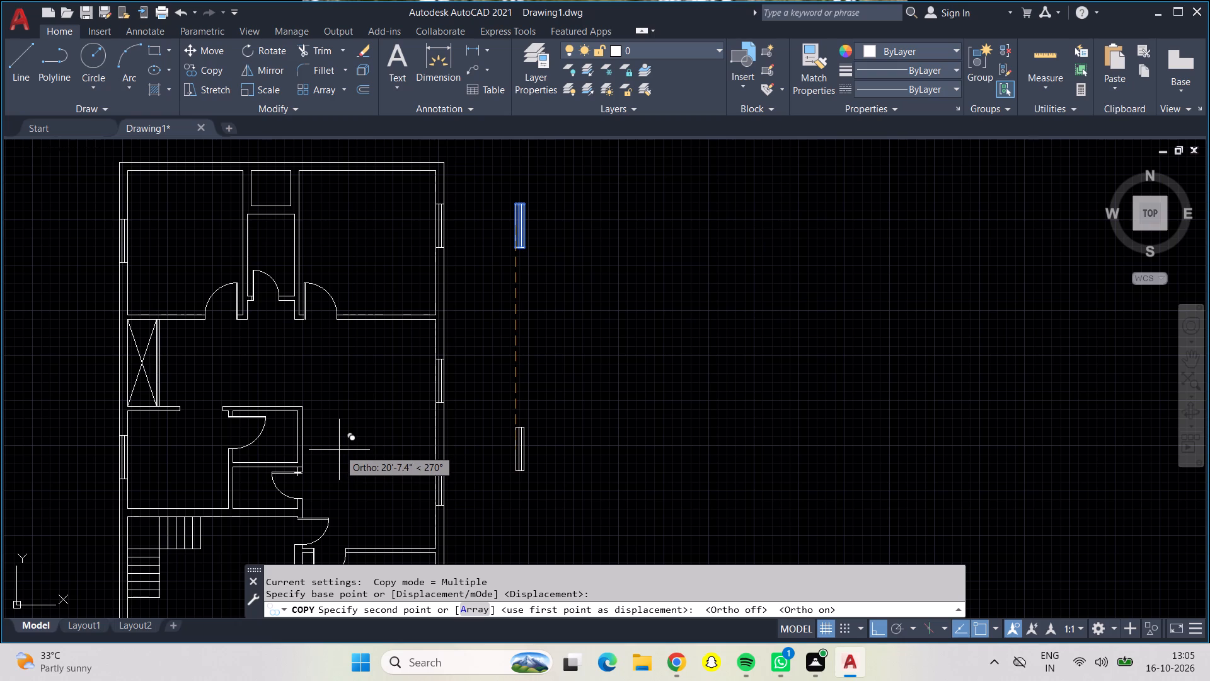
key("F8")
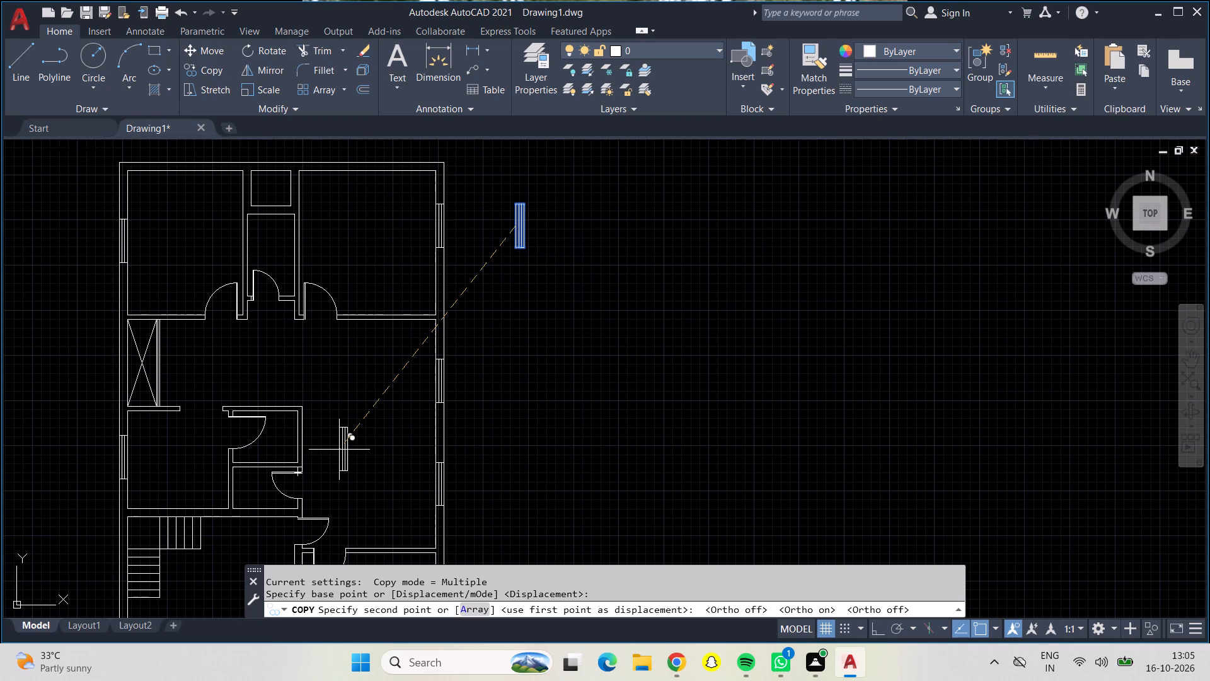
scroll(345, 454, "down", 1)
middle_click_drag(355, 454, 359, 315)
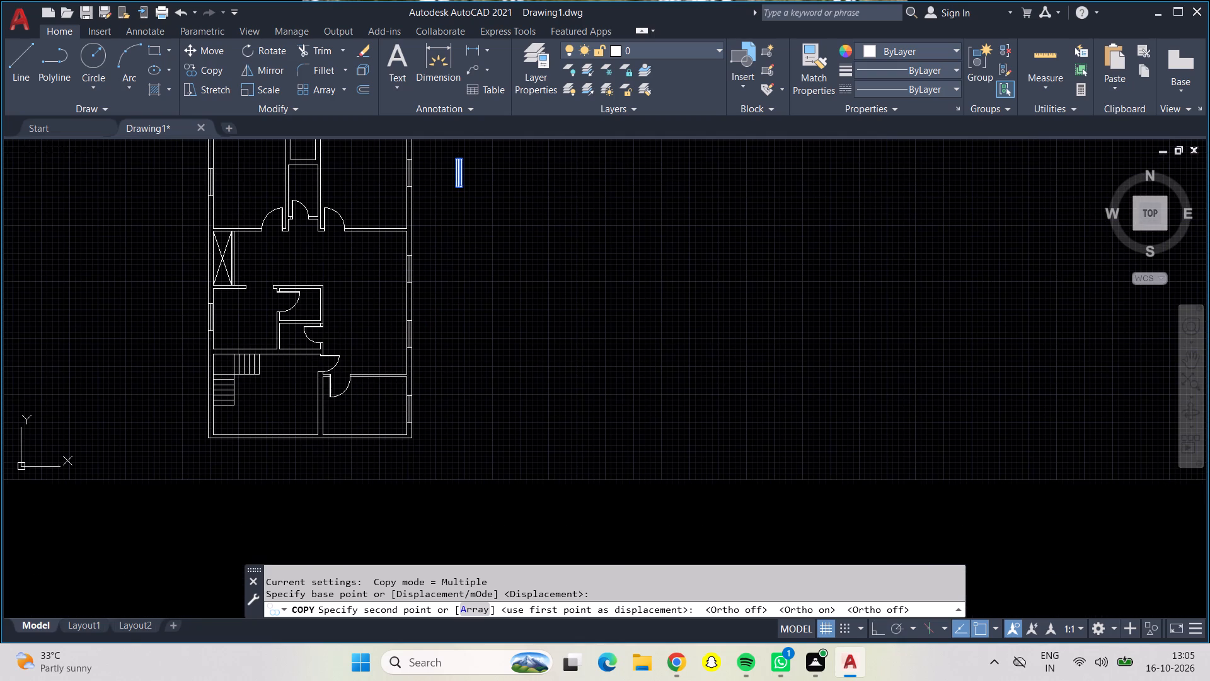
scroll(325, 417, "up", 4)
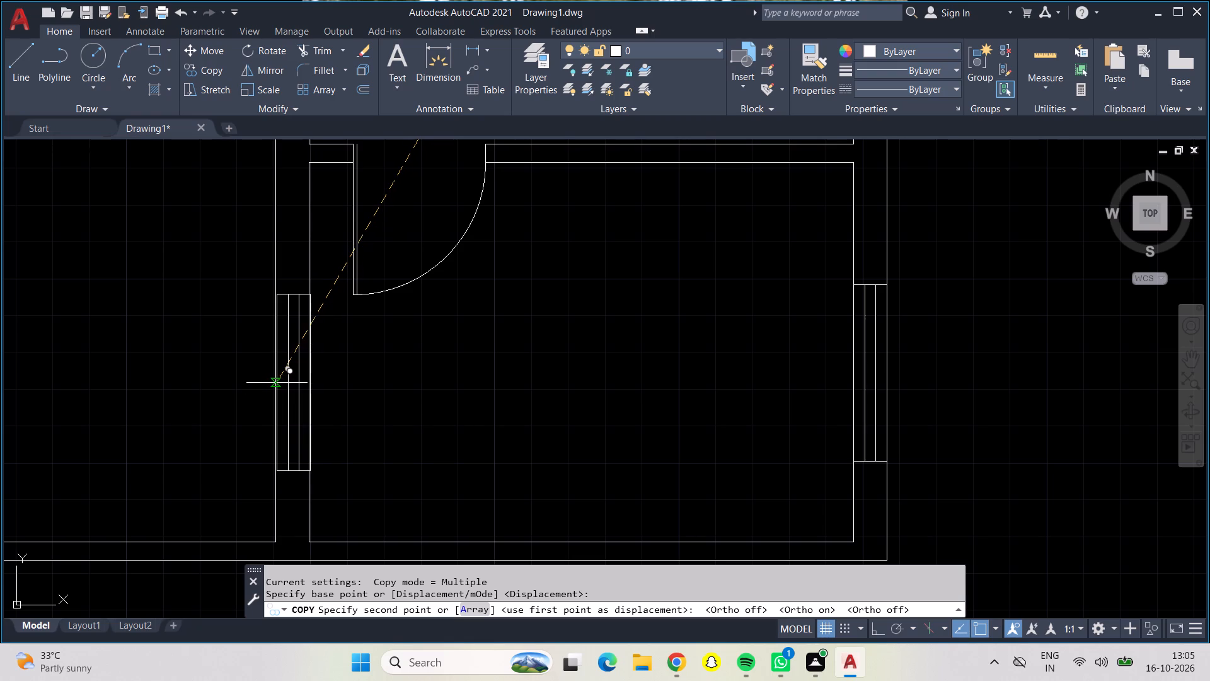
left_click(275, 381)
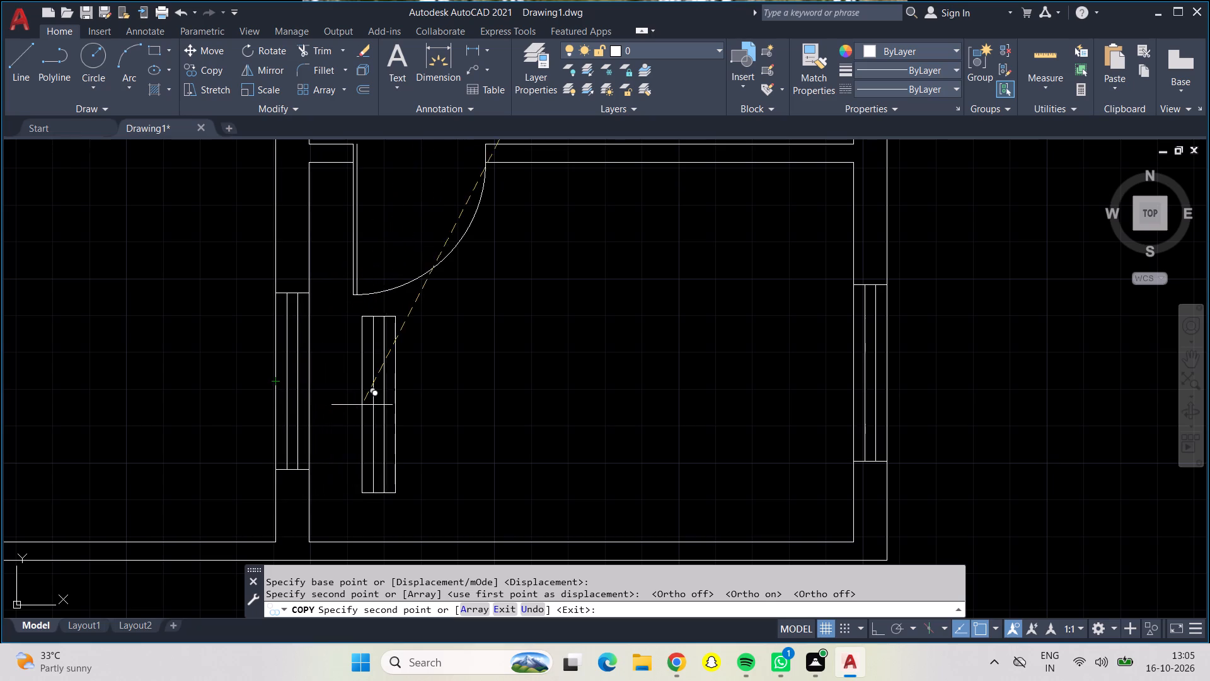
scroll(364, 405, "down", 2)
scroll(270, 349, "down", 1)
middle_click_drag(270, 347, 283, 409)
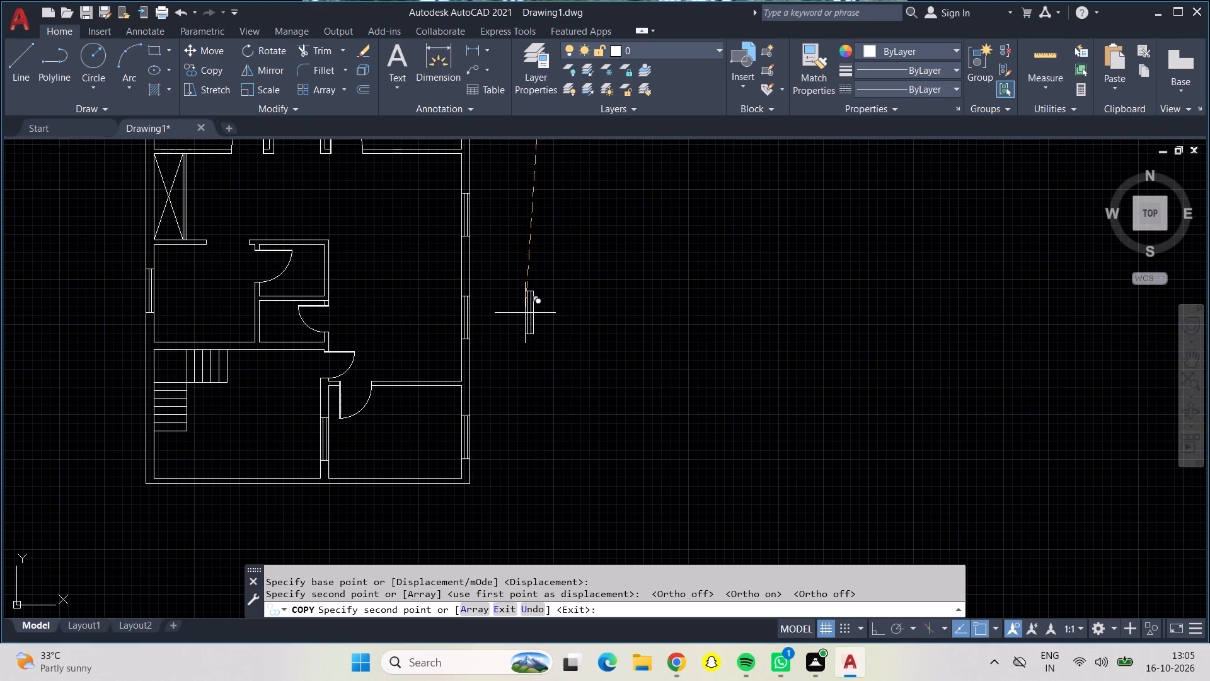
scroll(521, 308, "up", 1)
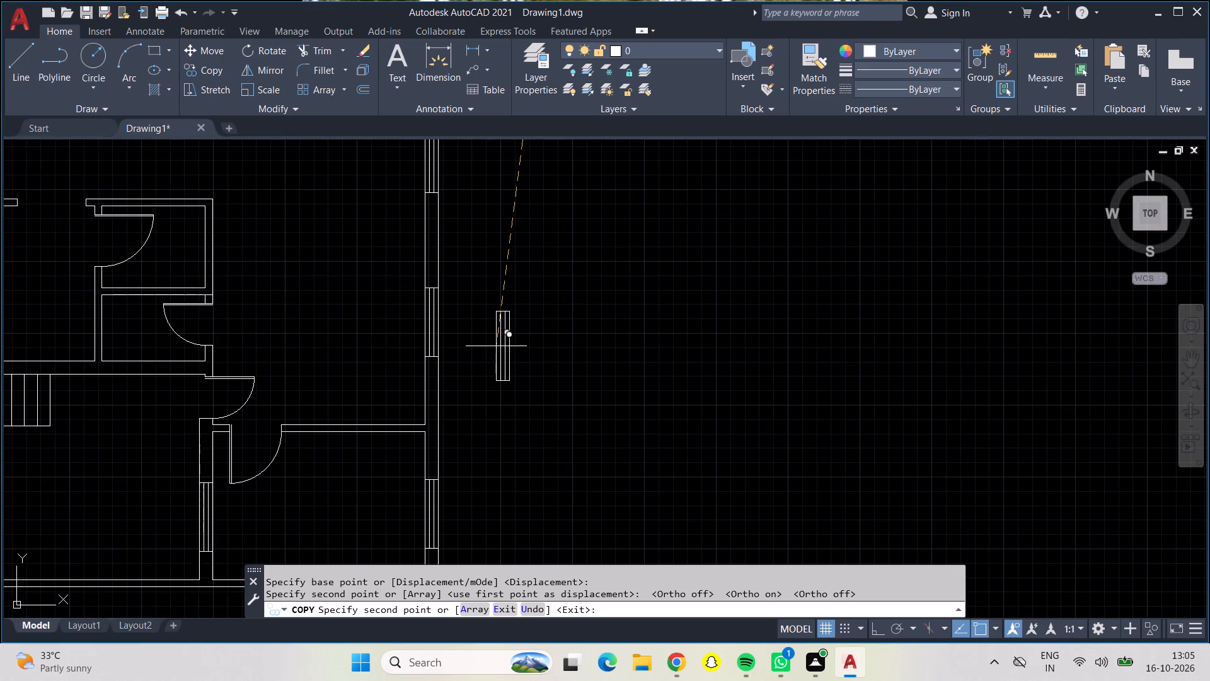
key("Return")
Rotate the spare window east of the plan 90° clockwise about its southwest corner, with Ortho on.
scroll(497, 340, "down", 1)
scroll(498, 340, "up", 1)
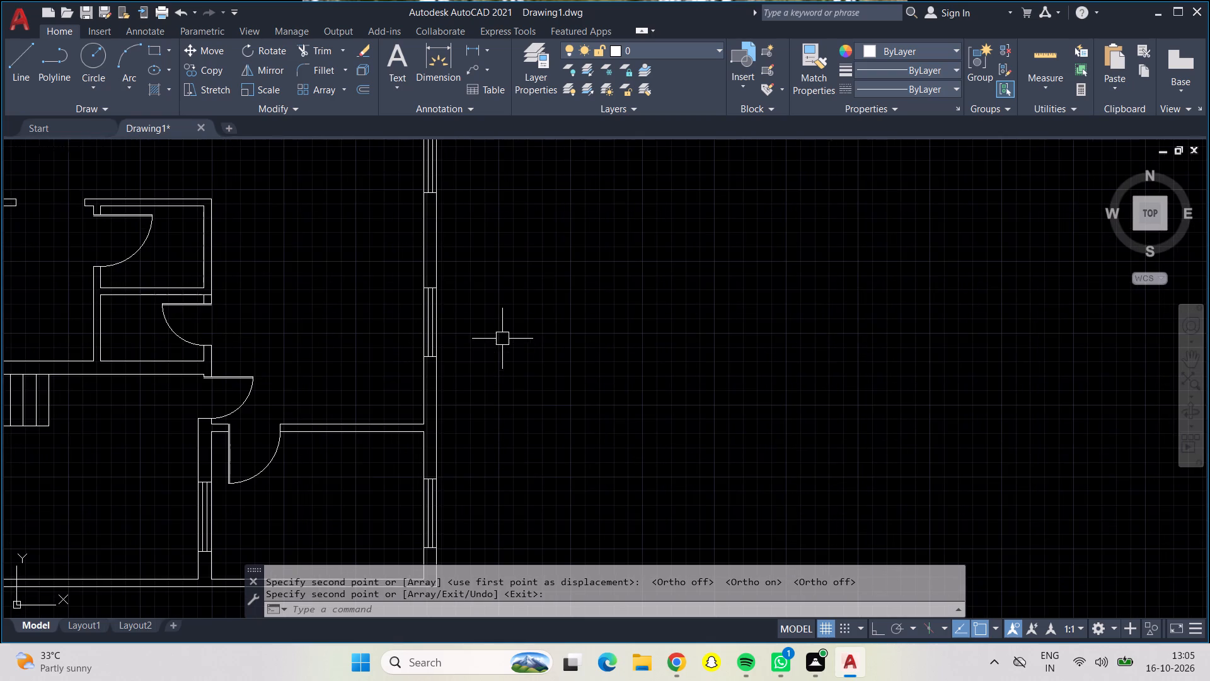
scroll(546, 299, "down", 1)
middle_click_drag(546, 298, 441, 470)
scroll(546, 298, "down", 1)
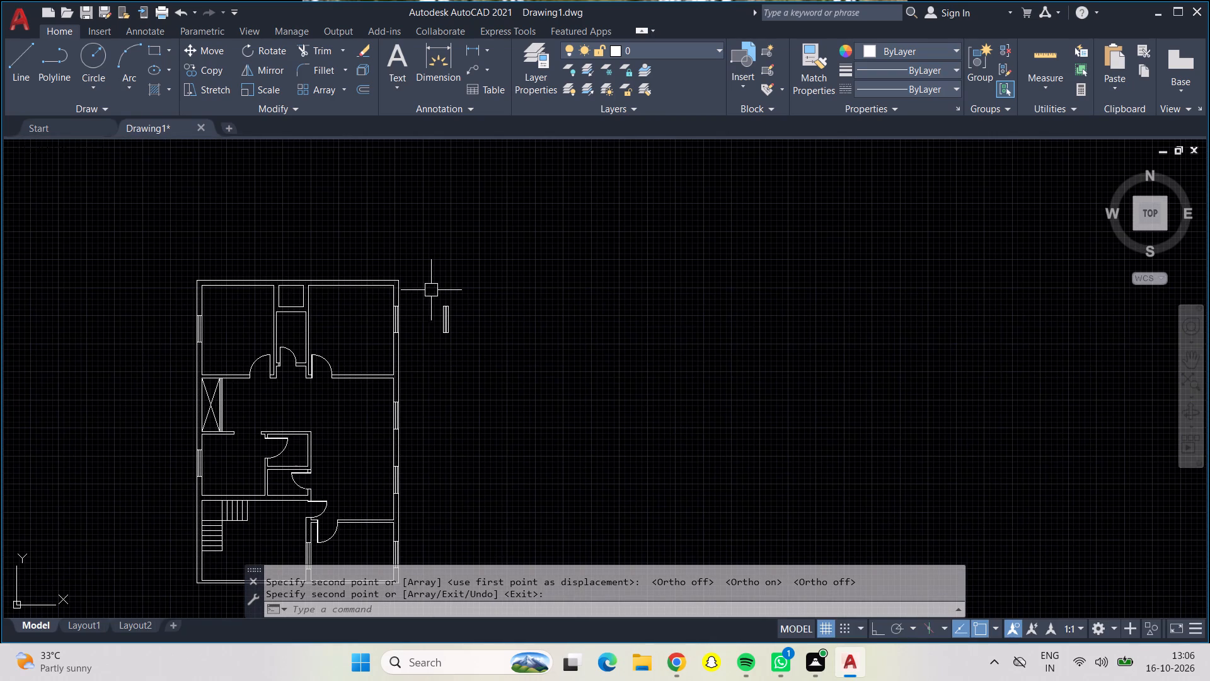
left_click(432, 286)
left_click(492, 376)
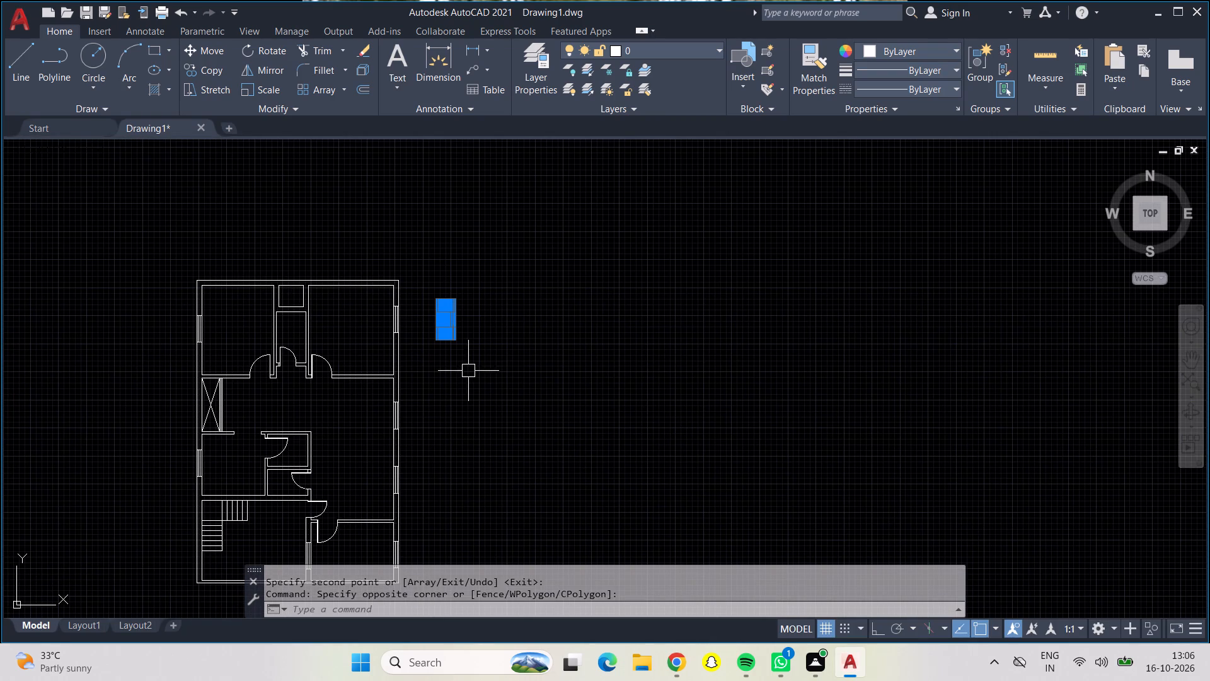
left_click(264, 52)
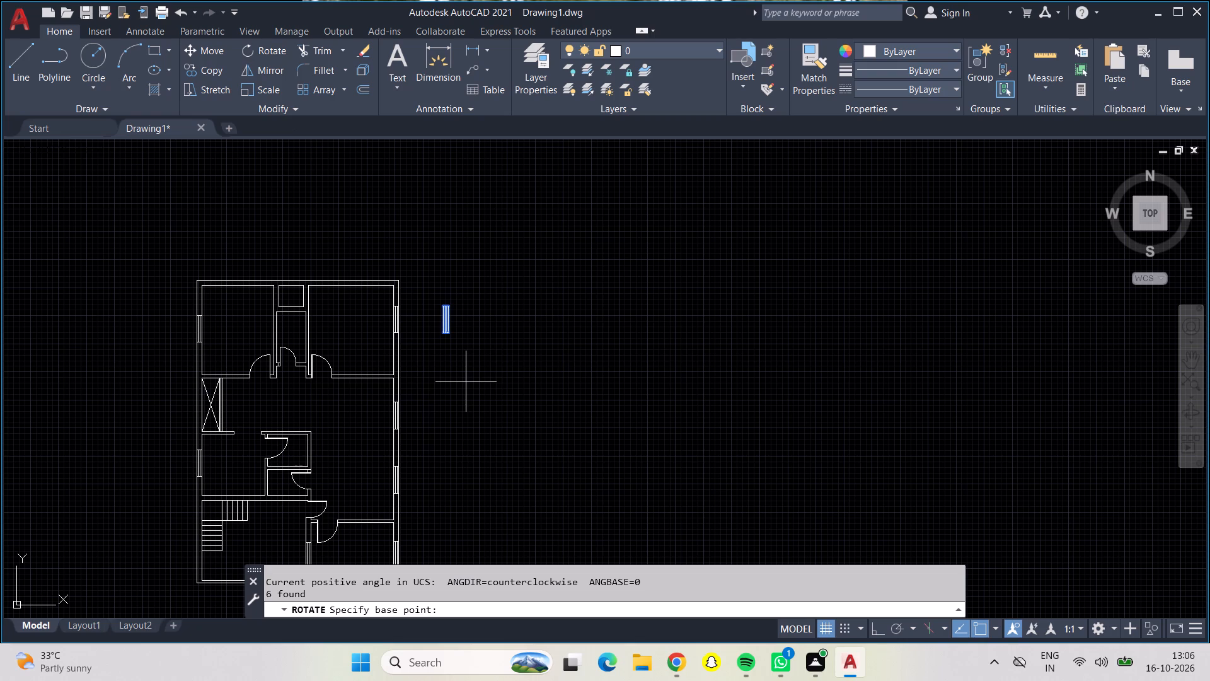
key("F8")
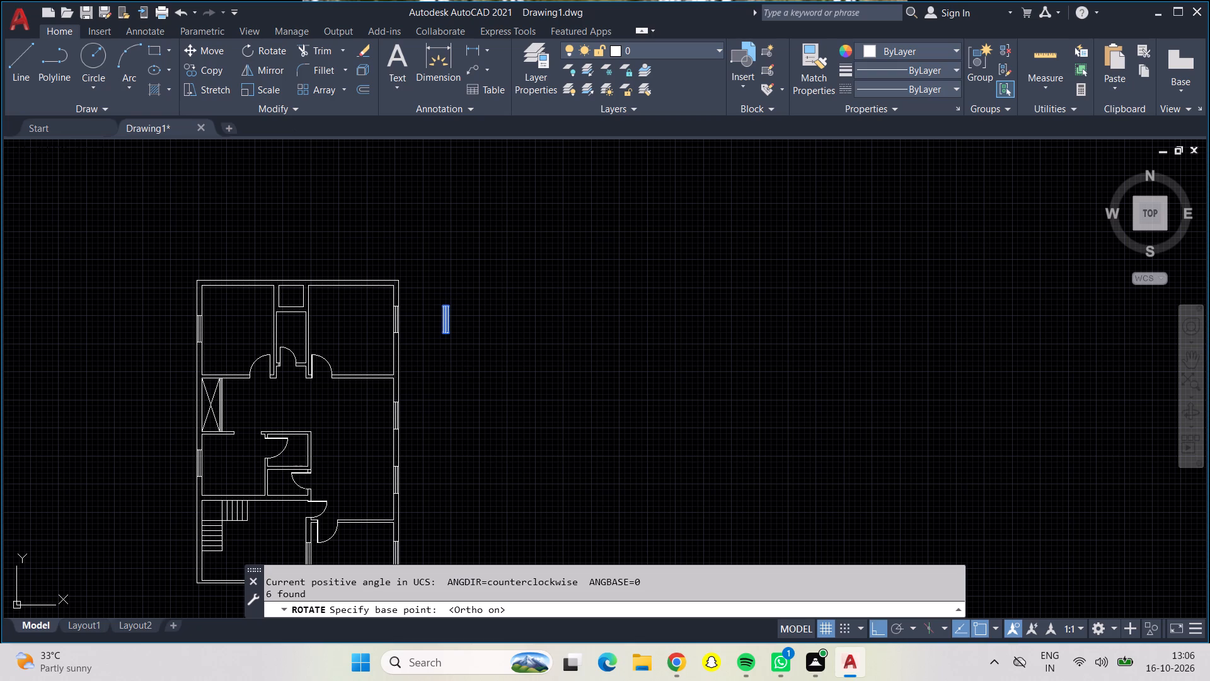
left_click(442, 332)
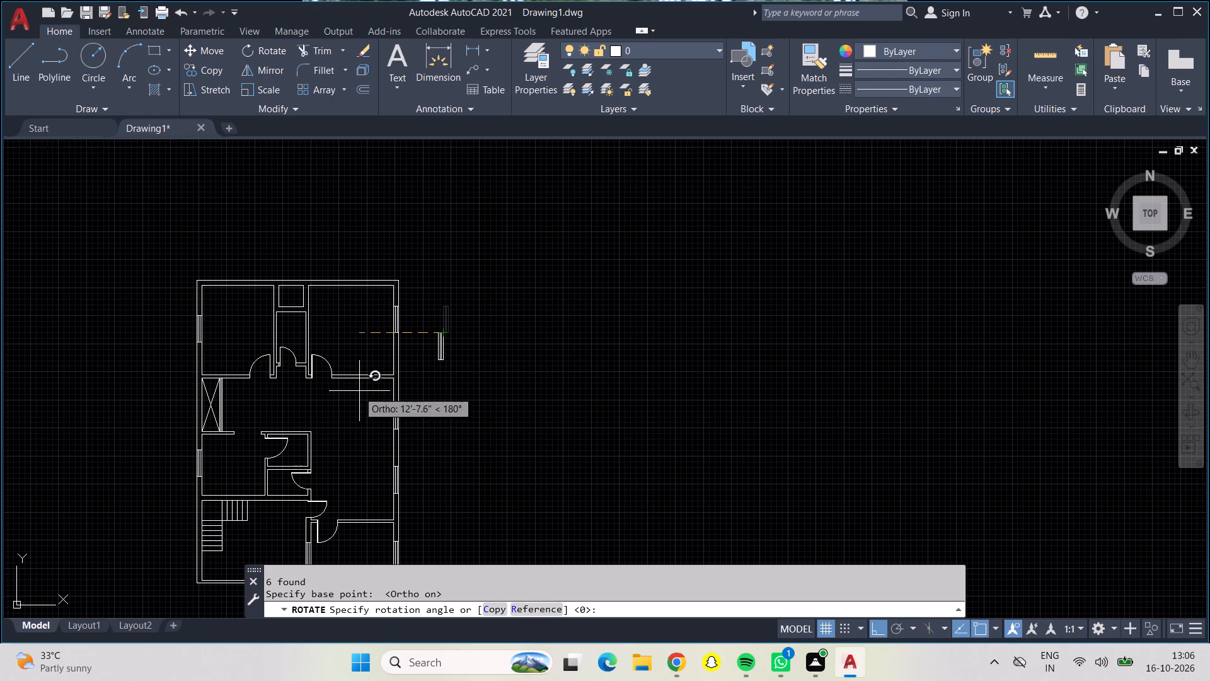
left_click(458, 400)
Copy the rotated spare window from east of the plan into the north outer wall of the northeast room, with Ortho off.
left_click(429, 317)
left_click(520, 378)
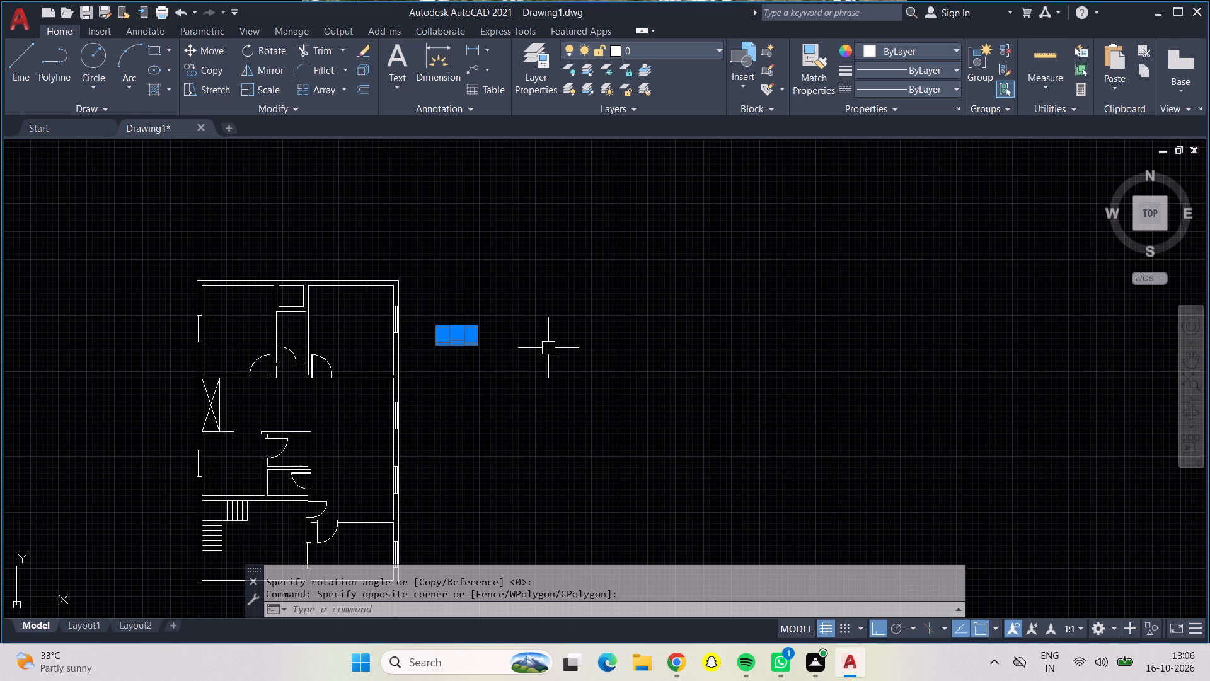
key("F8")
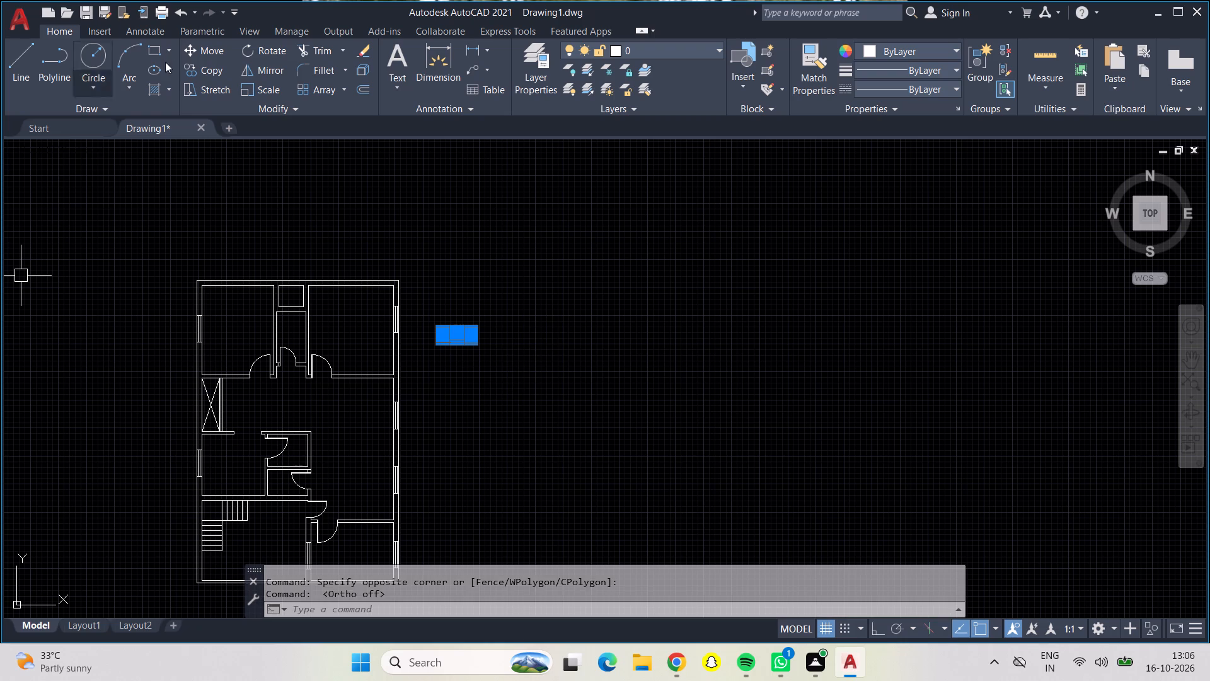
left_click(197, 68)
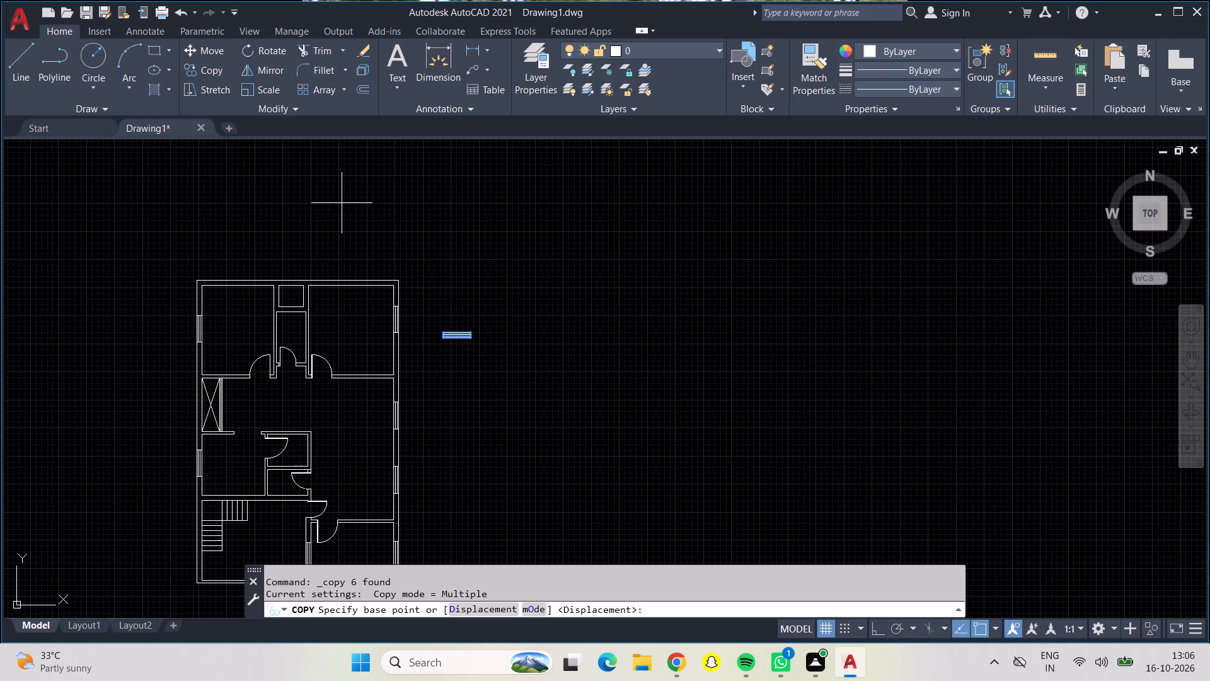
left_click(448, 335)
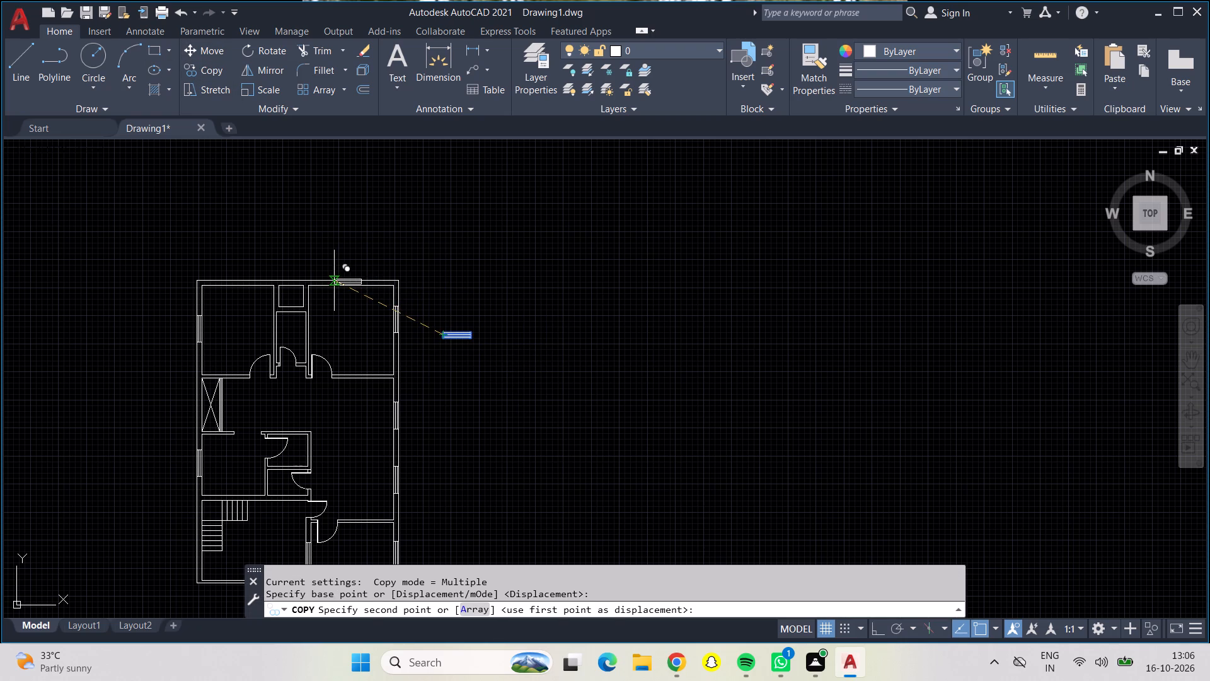
scroll(334, 281, "down", 1)
scroll(334, 279, "up", 1)
scroll(334, 279, "down", 1)
scroll(334, 279, "up", 5)
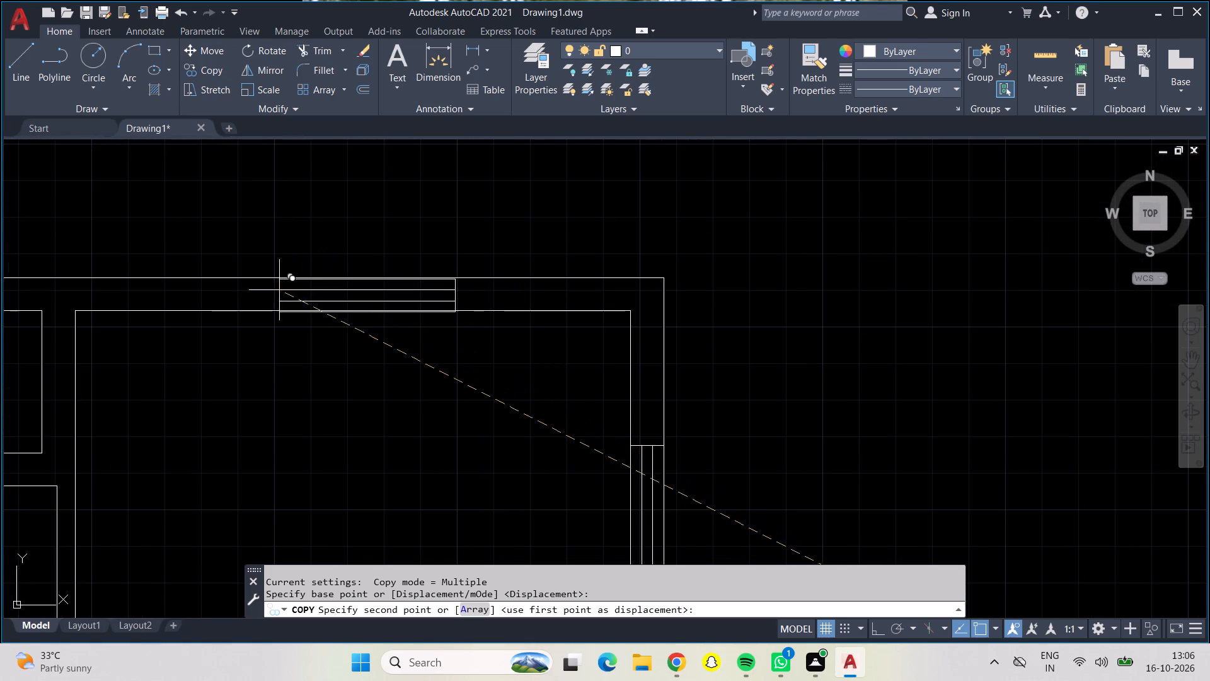
left_click(268, 289)
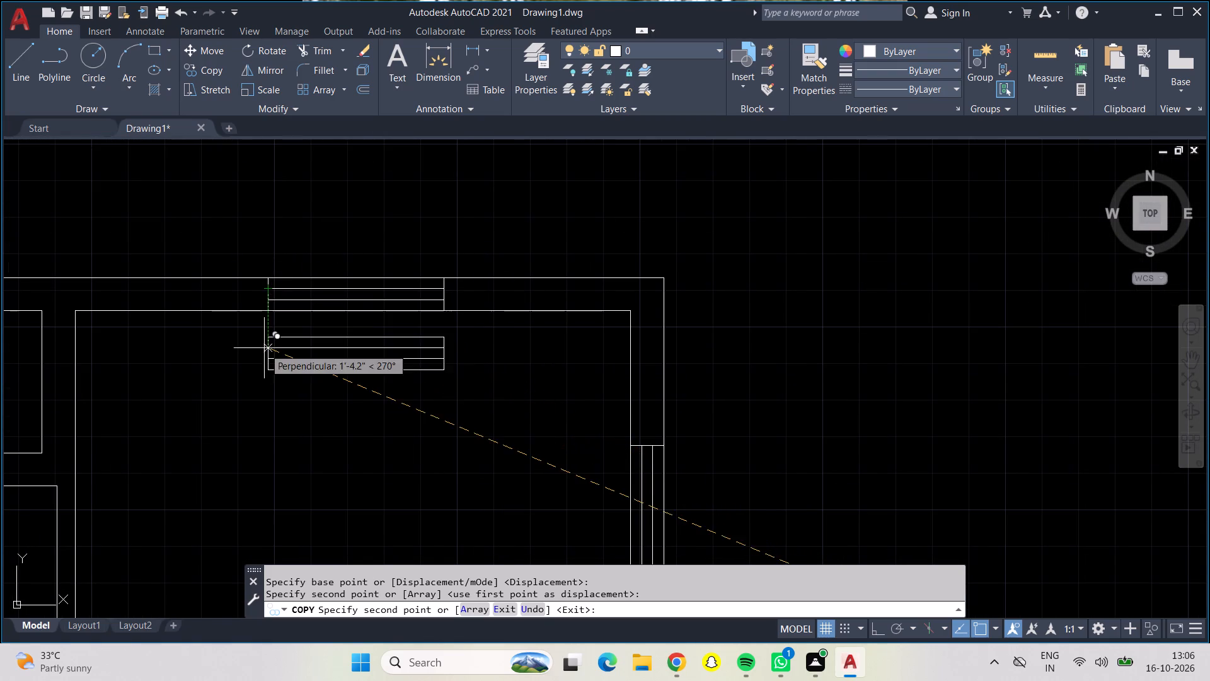
Place another copy of the horizontal window in the north outer wall of the northwest room.
scroll(264, 348, "down", 3)
middle_click_drag(266, 367, 435, 393)
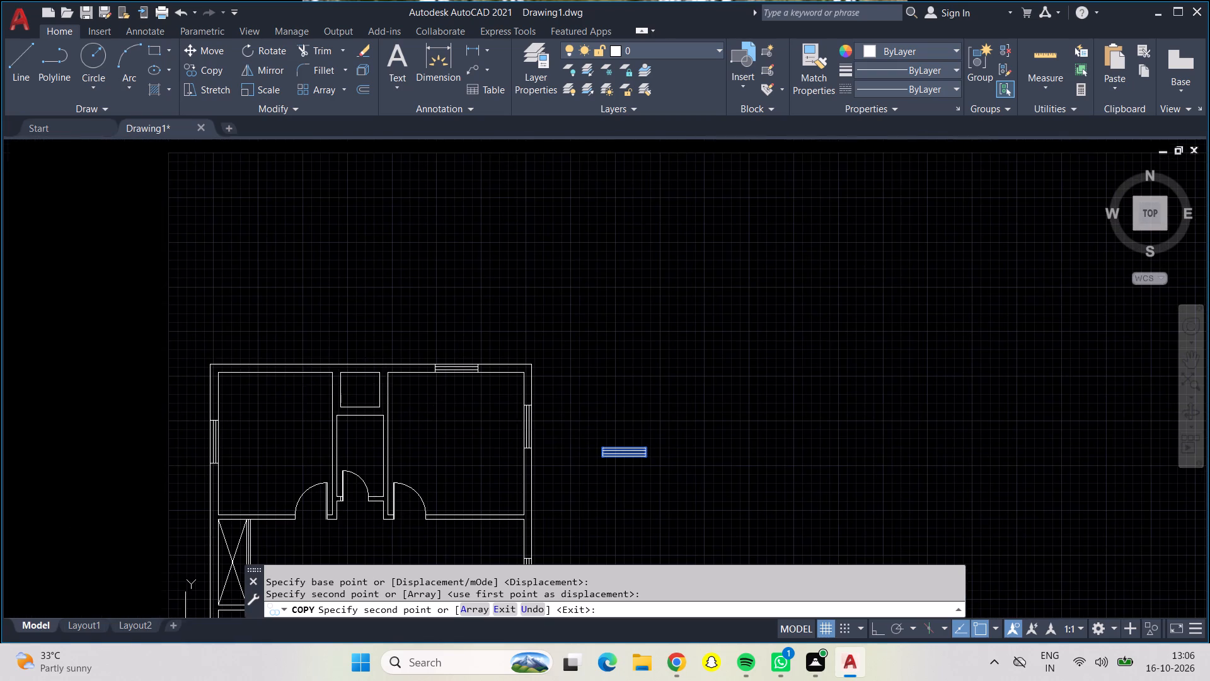
scroll(257, 363, "up", 3)
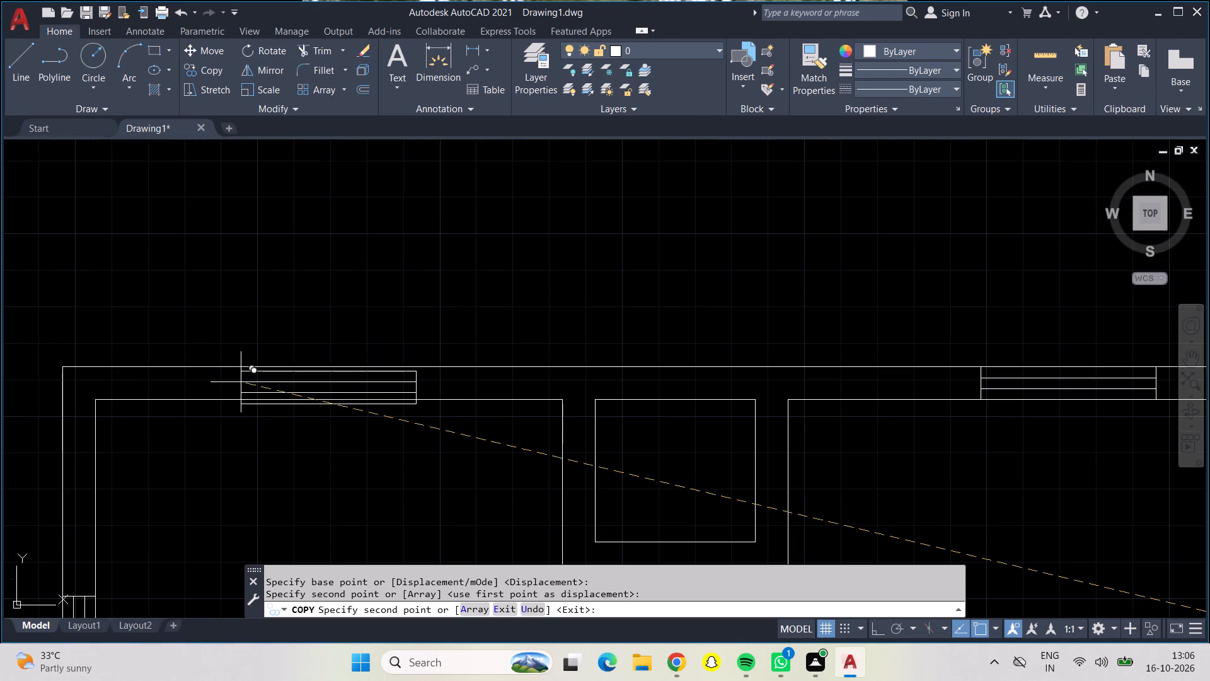
left_click(234, 378)
Place a final copy of the horizontal window in the wall north of the stair, above the vertical treads.
scroll(233, 387, "down", 3)
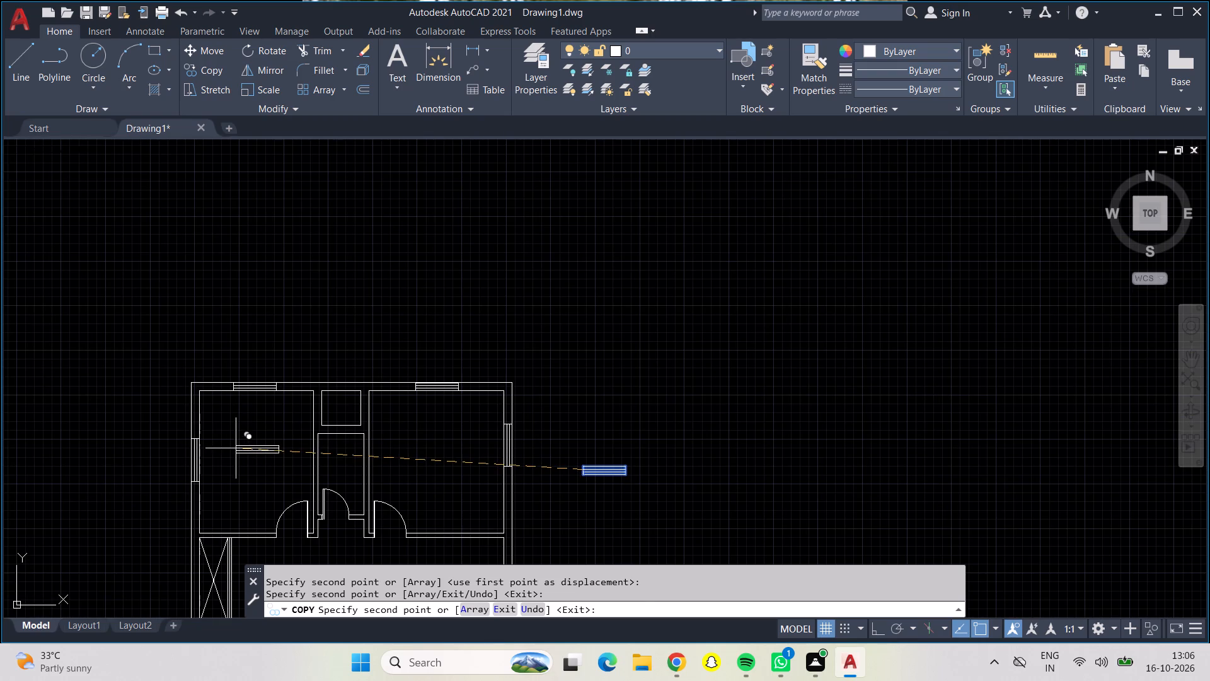
scroll(236, 455, "down", 1)
middle_click_drag(236, 455, 257, 311)
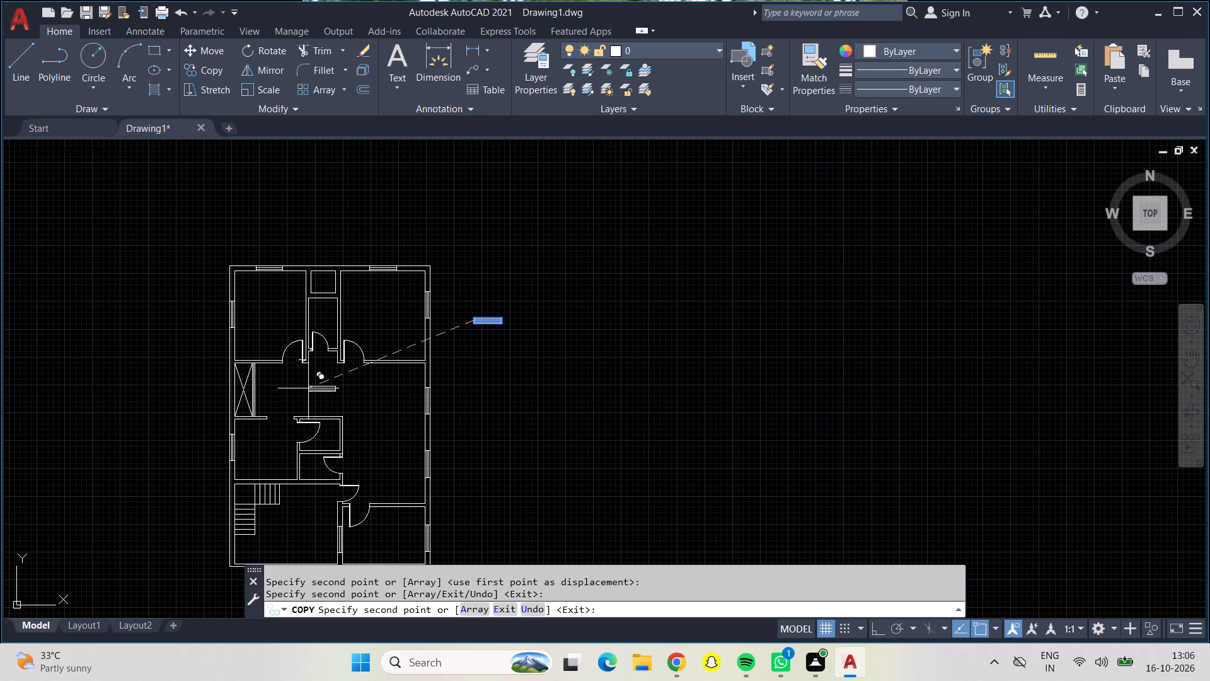
middle_click_drag(287, 516, 287, 426)
scroll(261, 387, "up", 6)
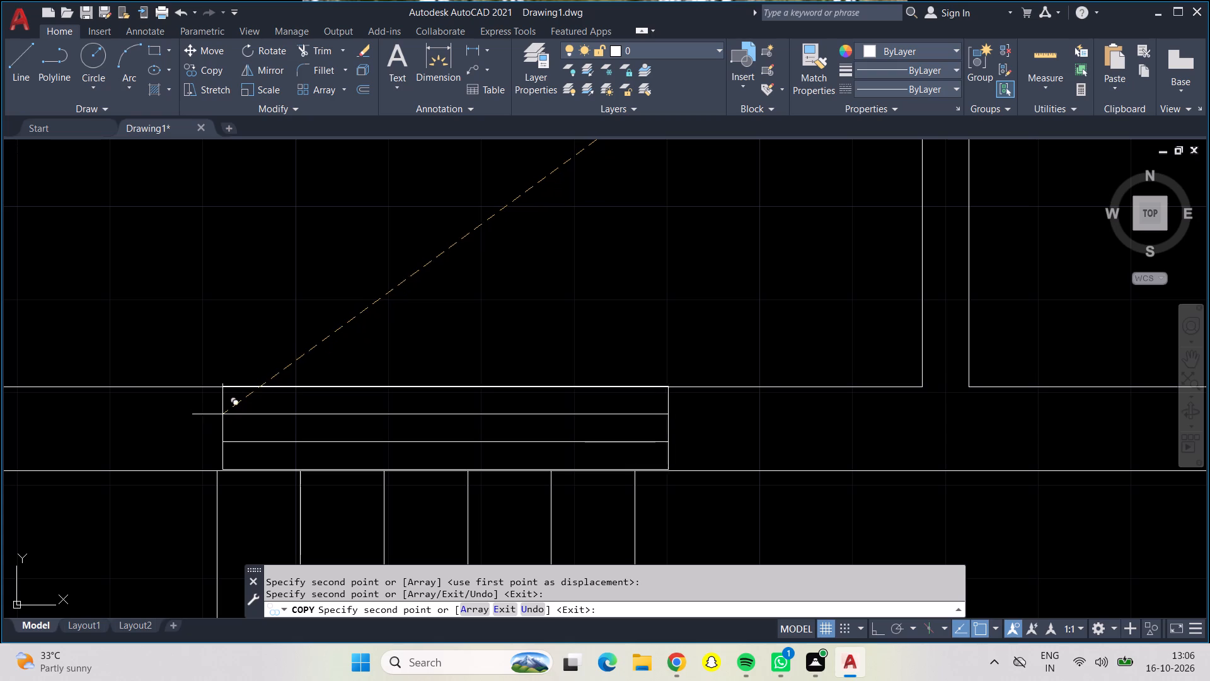
scroll(209, 414, "down", 2)
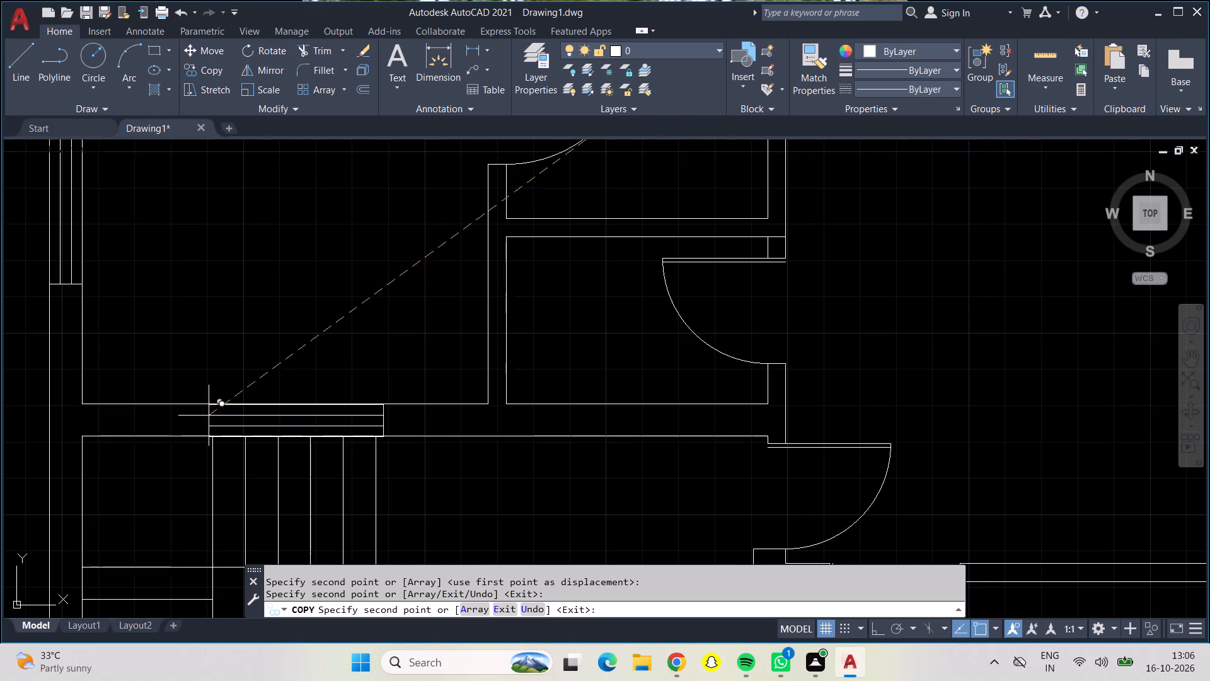
middle_click_drag(224, 419, 422, 388)
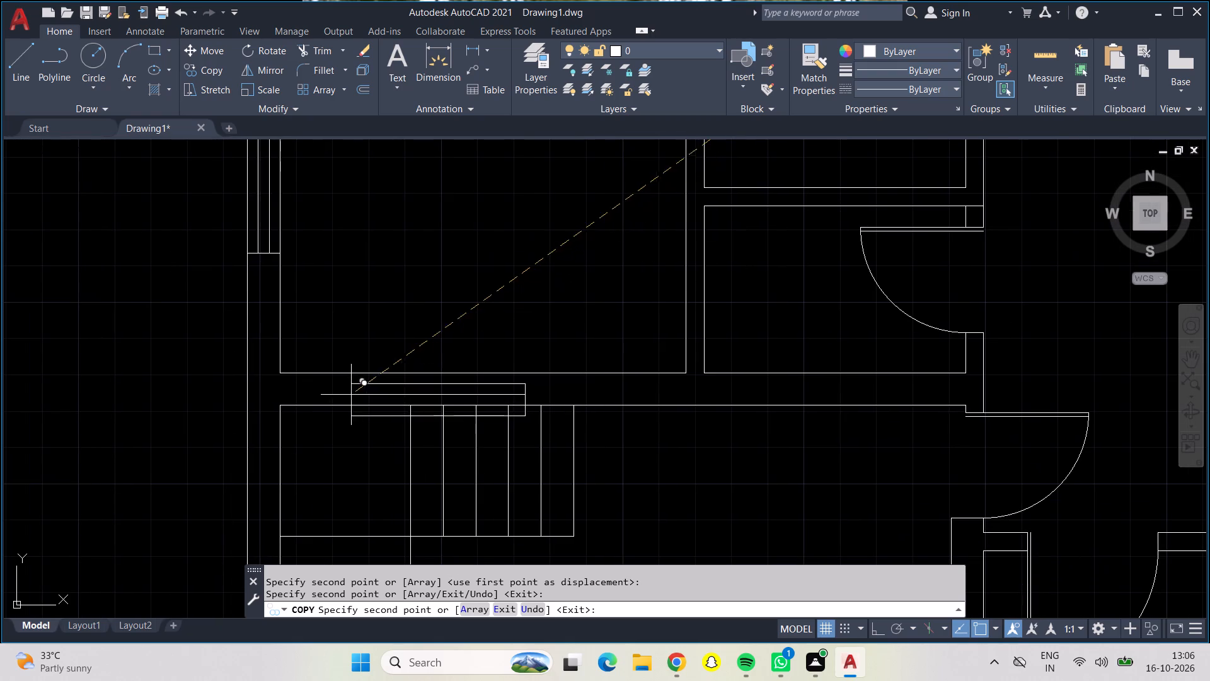
scroll(351, 385, "up", 2)
left_click(351, 384)
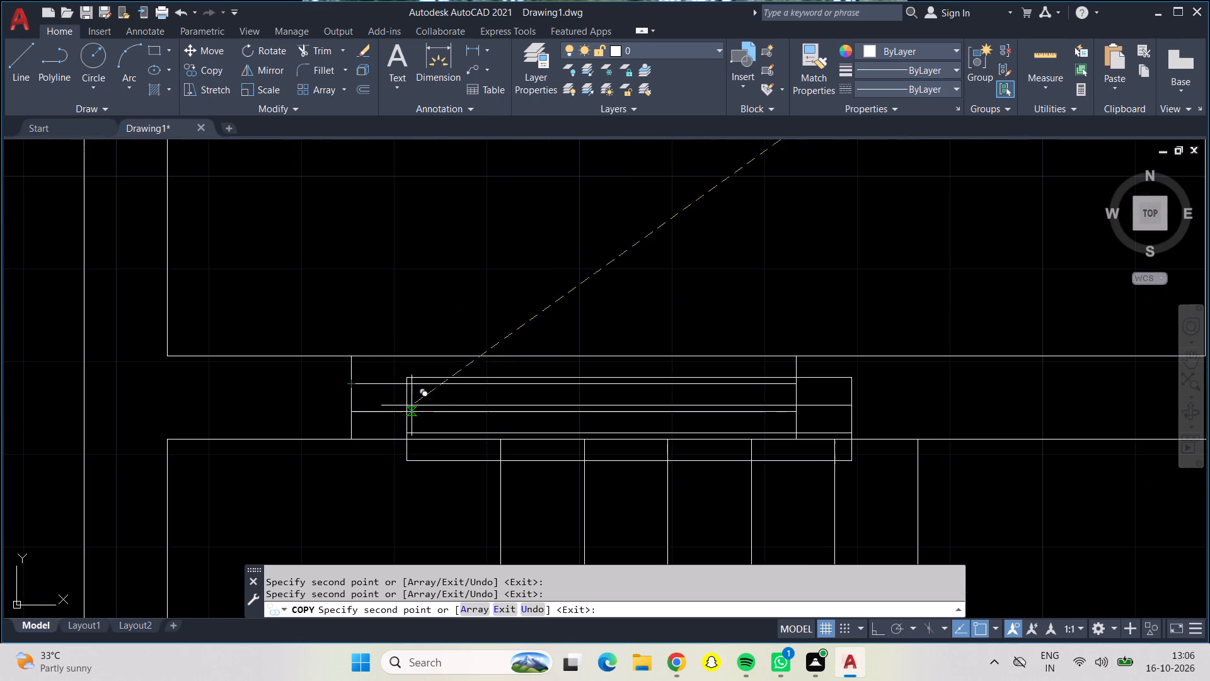
scroll(492, 394, "down", 2)
scroll(538, 330, "down", 3)
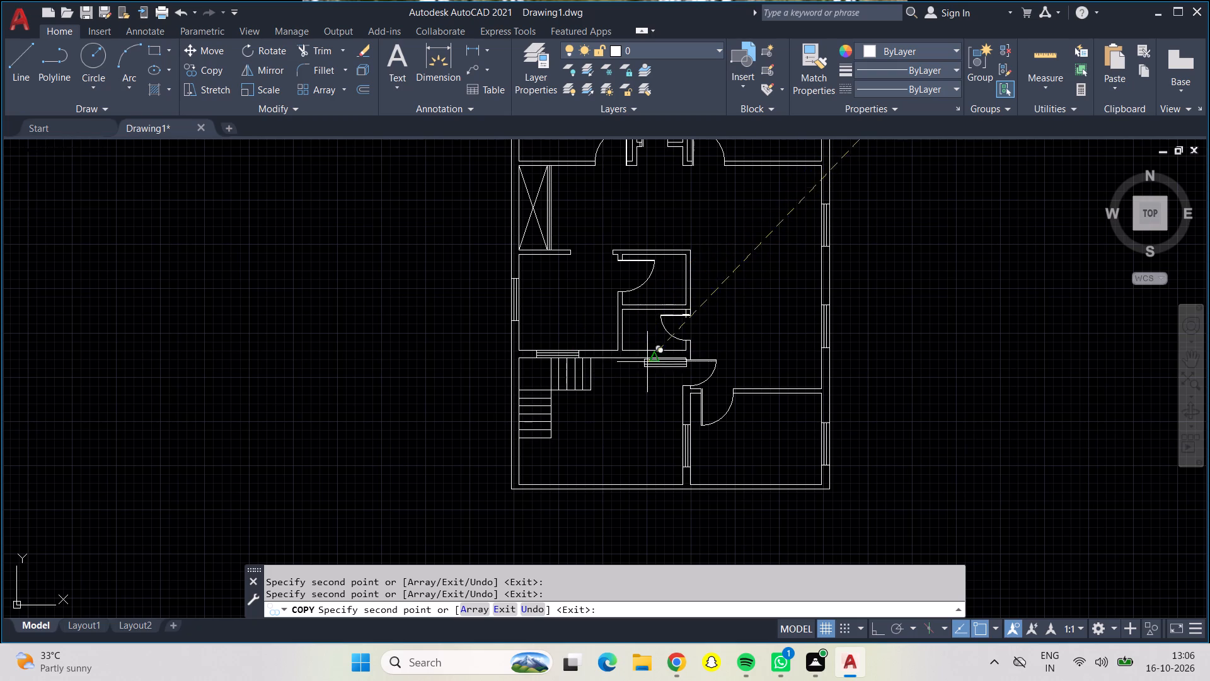
scroll(728, 337, "down", 1)
middle_click_drag(728, 337, 668, 334)
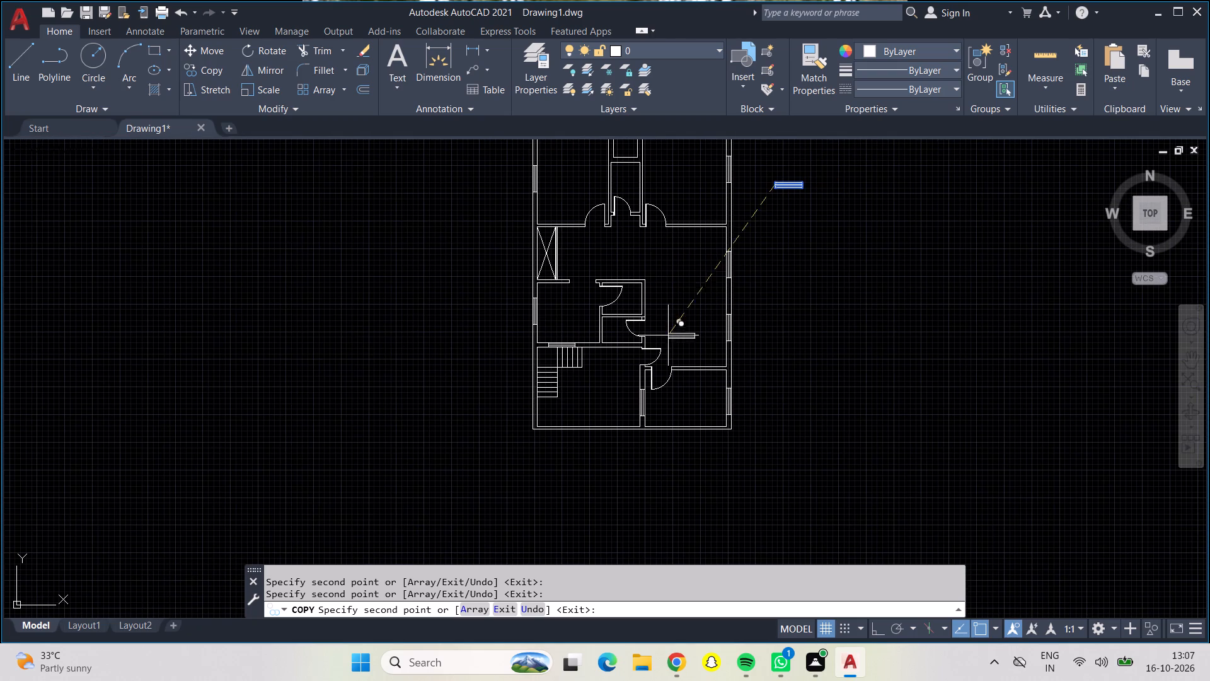
key("Return")
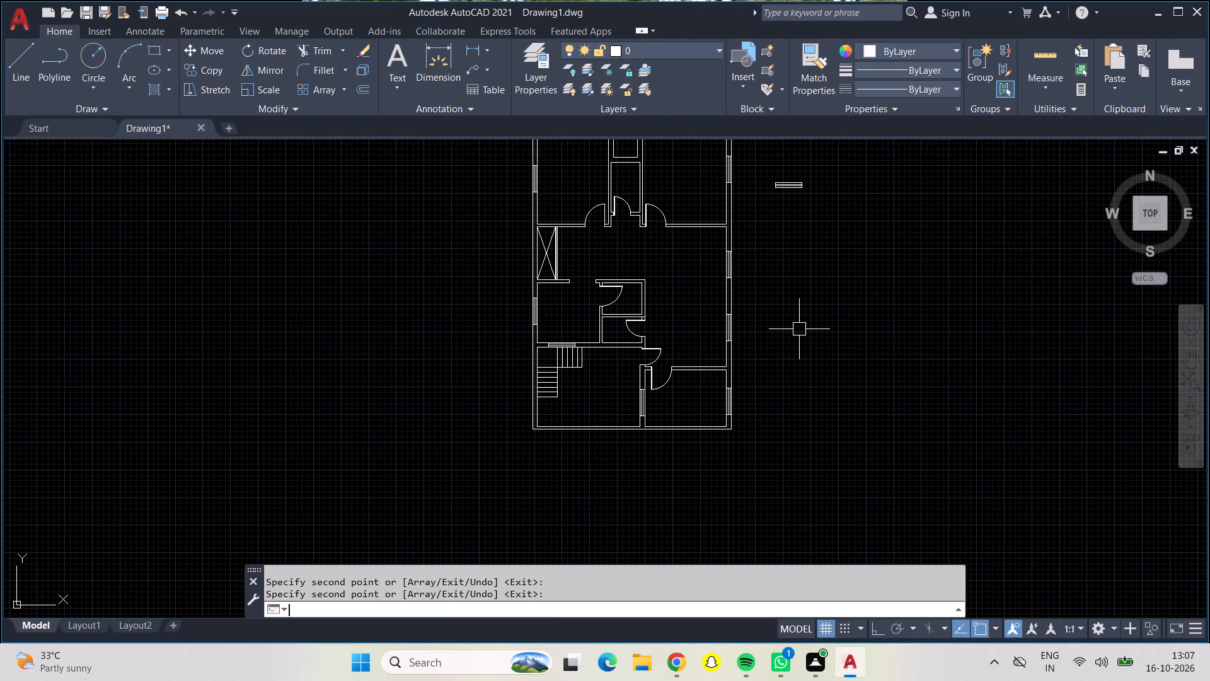
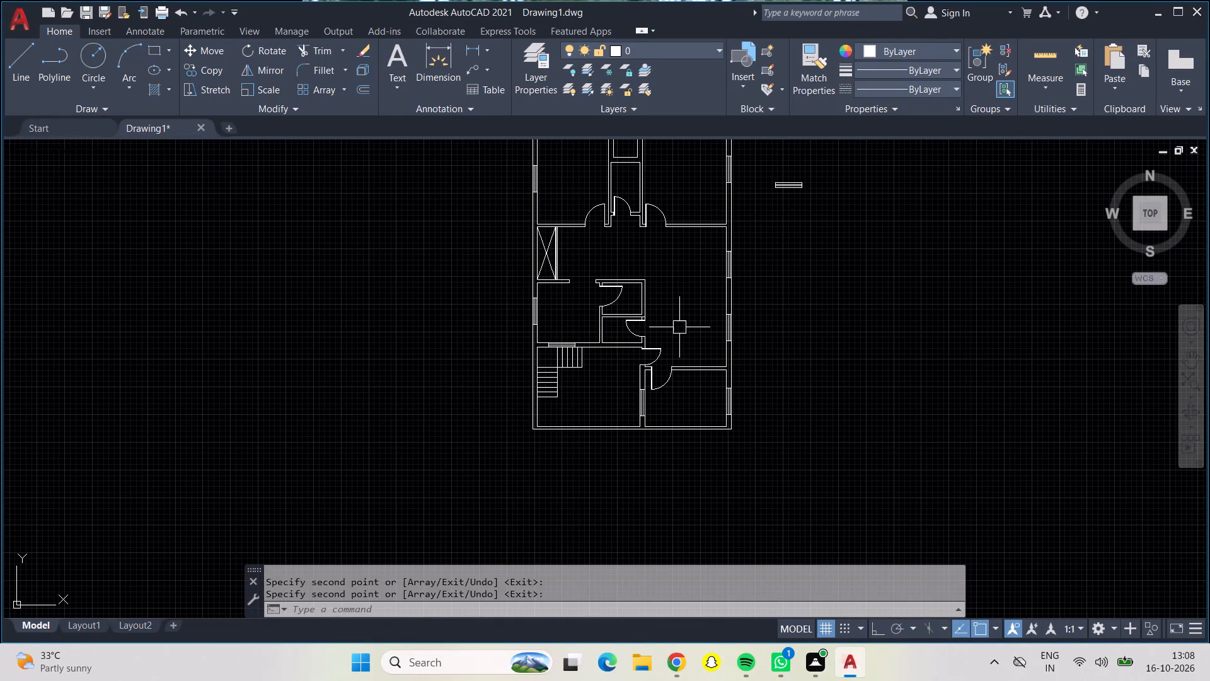
Inspect the floor plan and quick-measure the small shaft between the two upper rooms.
middle_click_drag(679, 327, 683, 349)
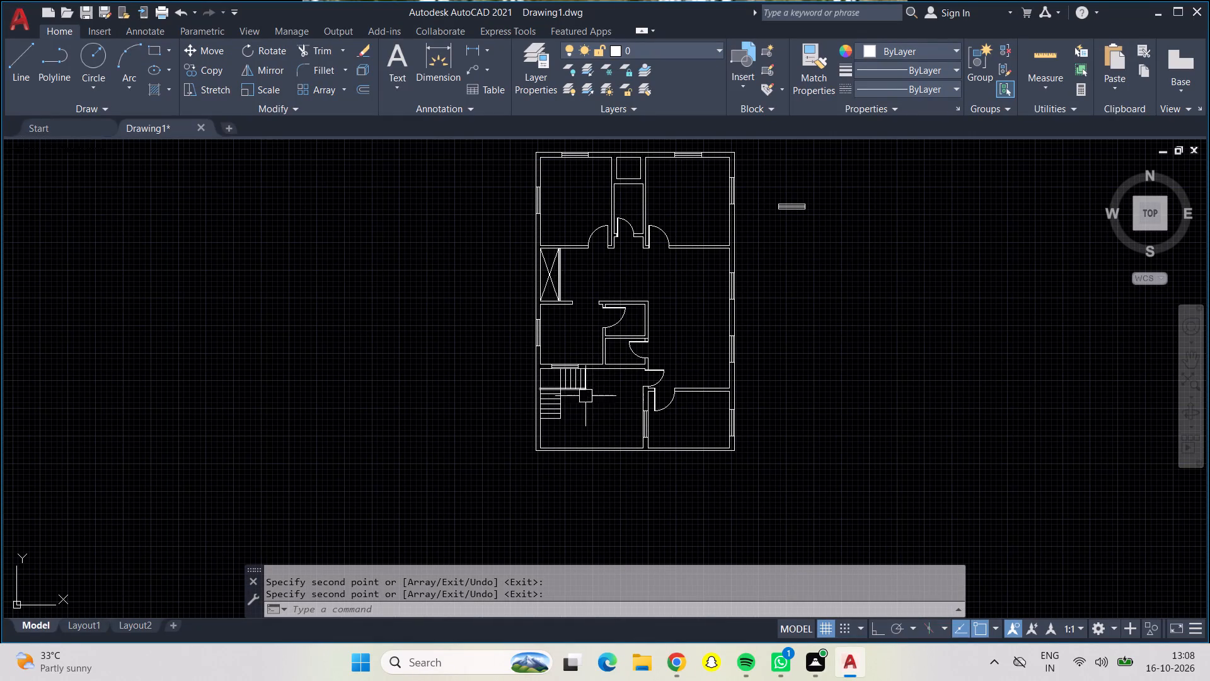
scroll(585, 406, "up", 2)
middle_click_drag(592, 409, 621, 477)
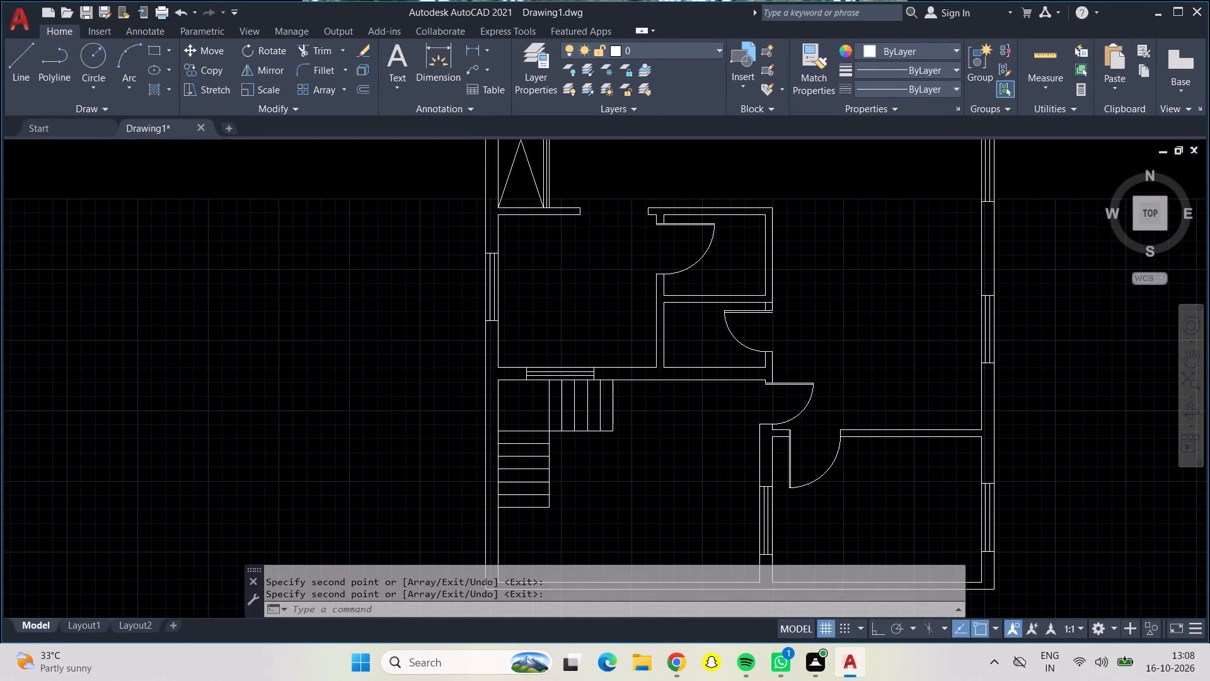
scroll(580, 344, "down", 1)
middle_click_drag(583, 327, 600, 453)
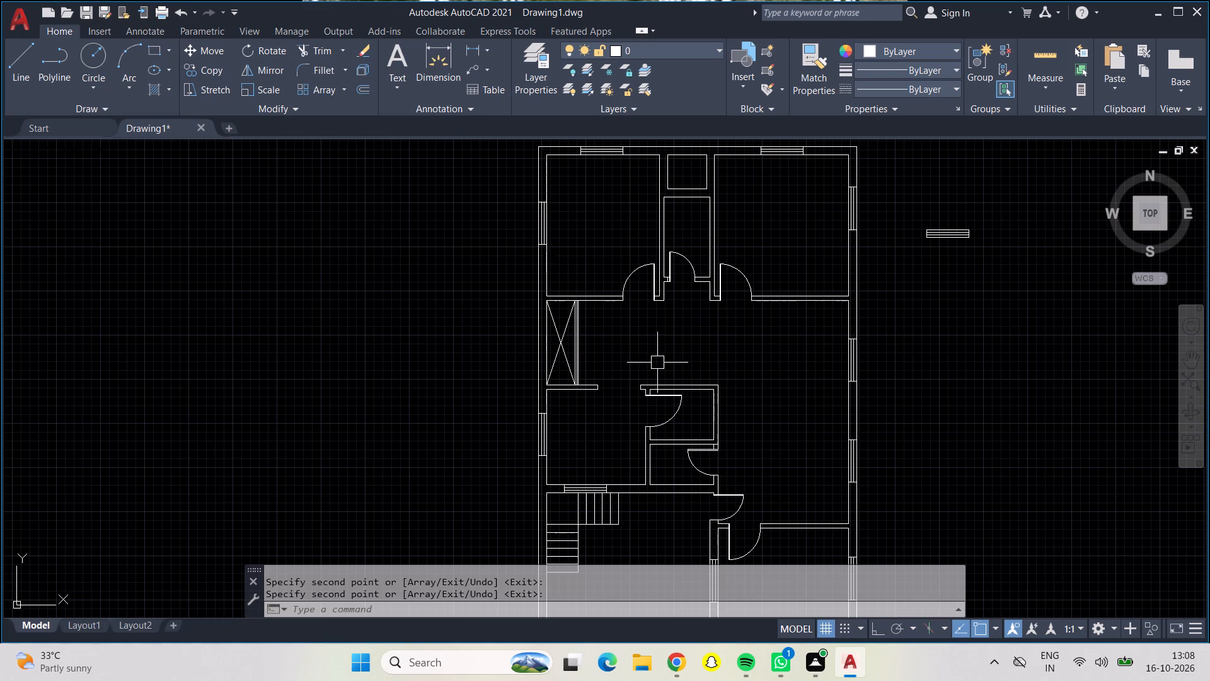
middle_click_drag(702, 349, 700, 433)
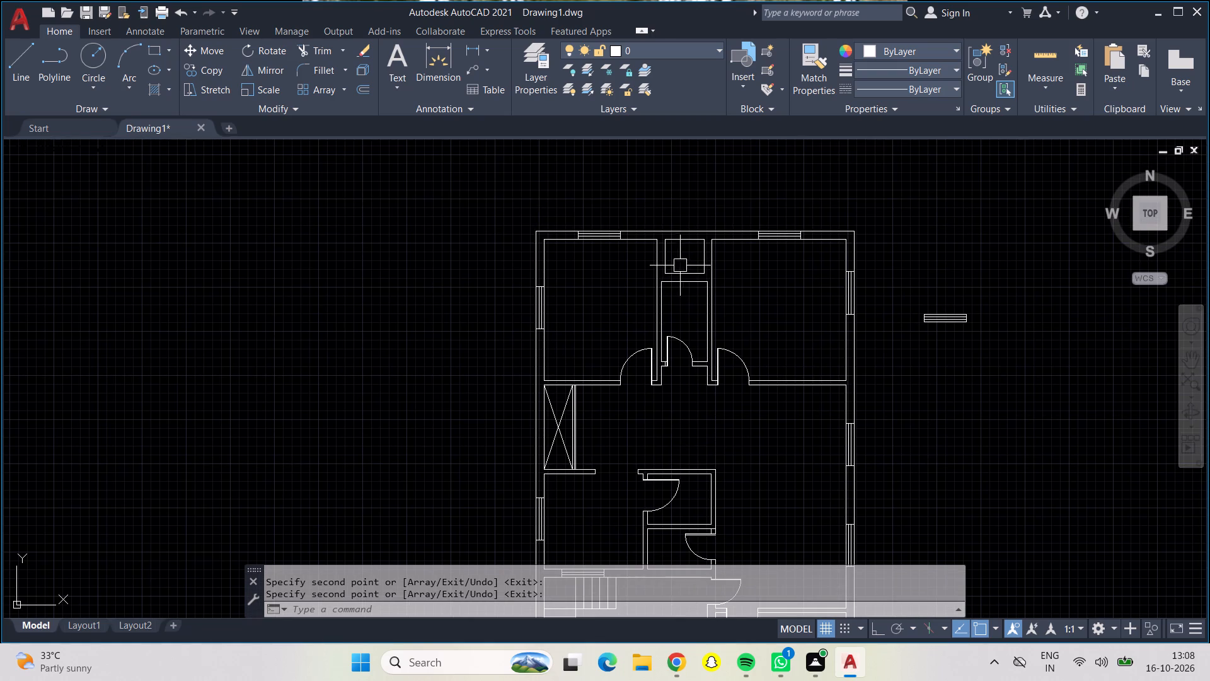
scroll(677, 255, "up", 3)
scroll(677, 269, "down", 2)
middle_click_drag(700, 379, 595, 335)
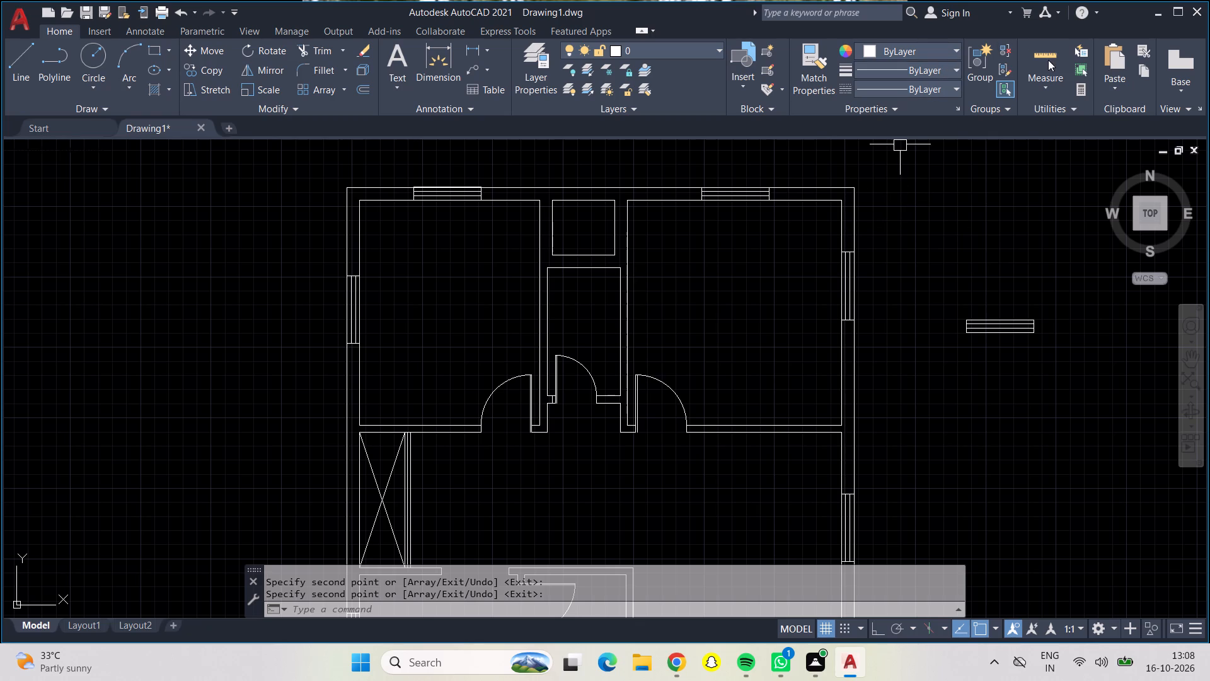
left_click_drag(1048, 60, 1037, 64)
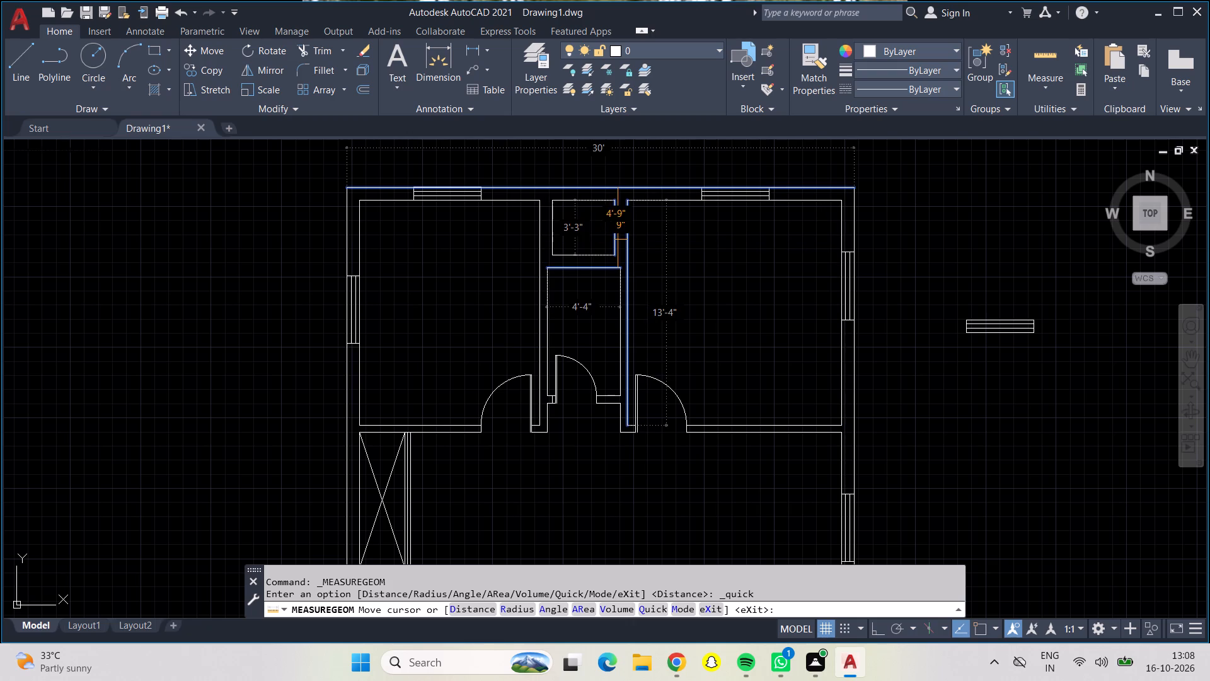
key("Return")
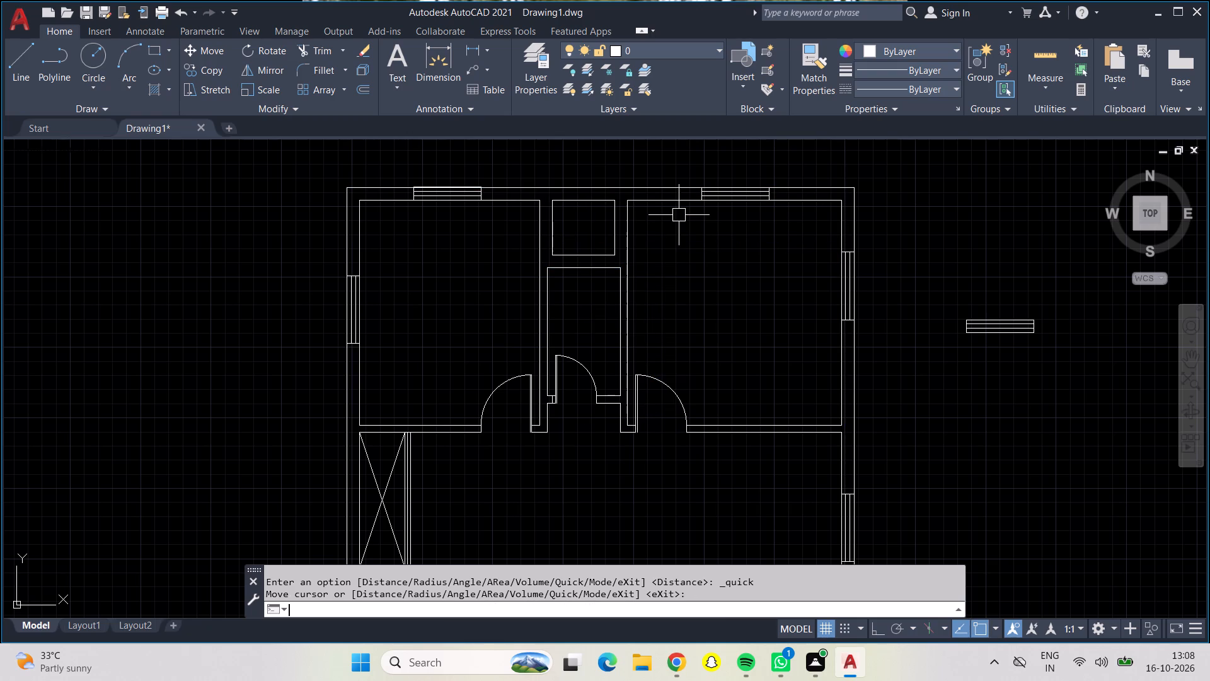
Rotate the loose window symbol beside the plan 270° about its left end with Ortho on, making it vertical.
left_click(891, 291)
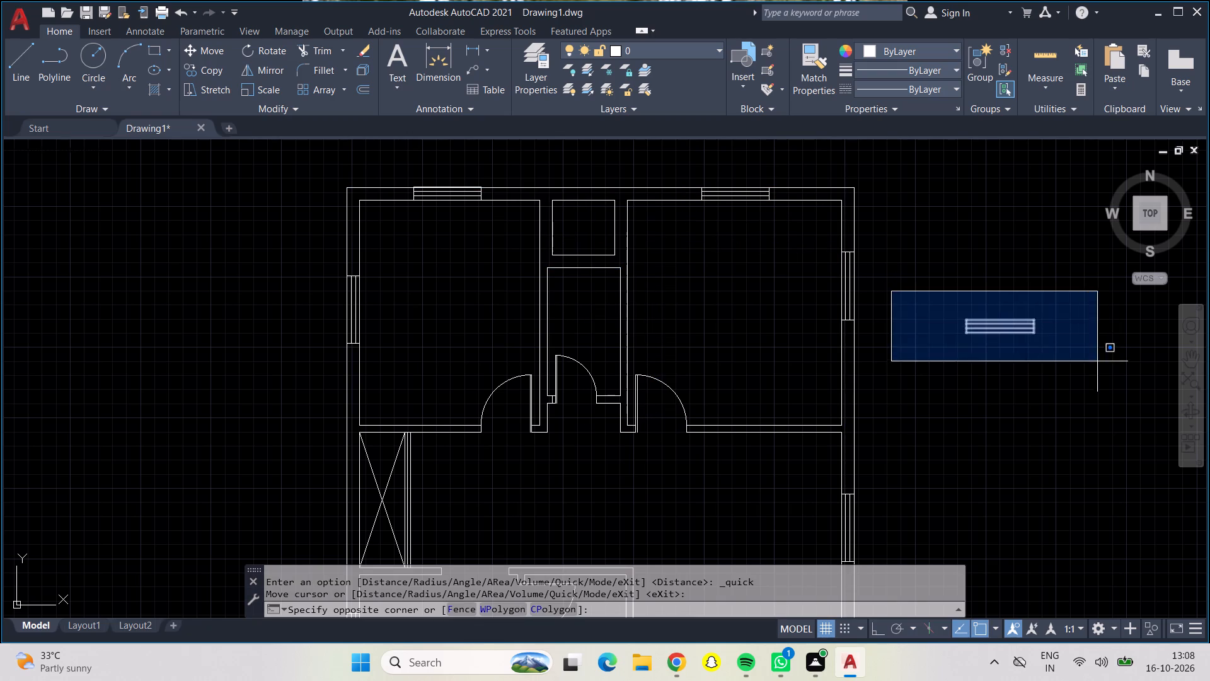
left_click(1094, 363)
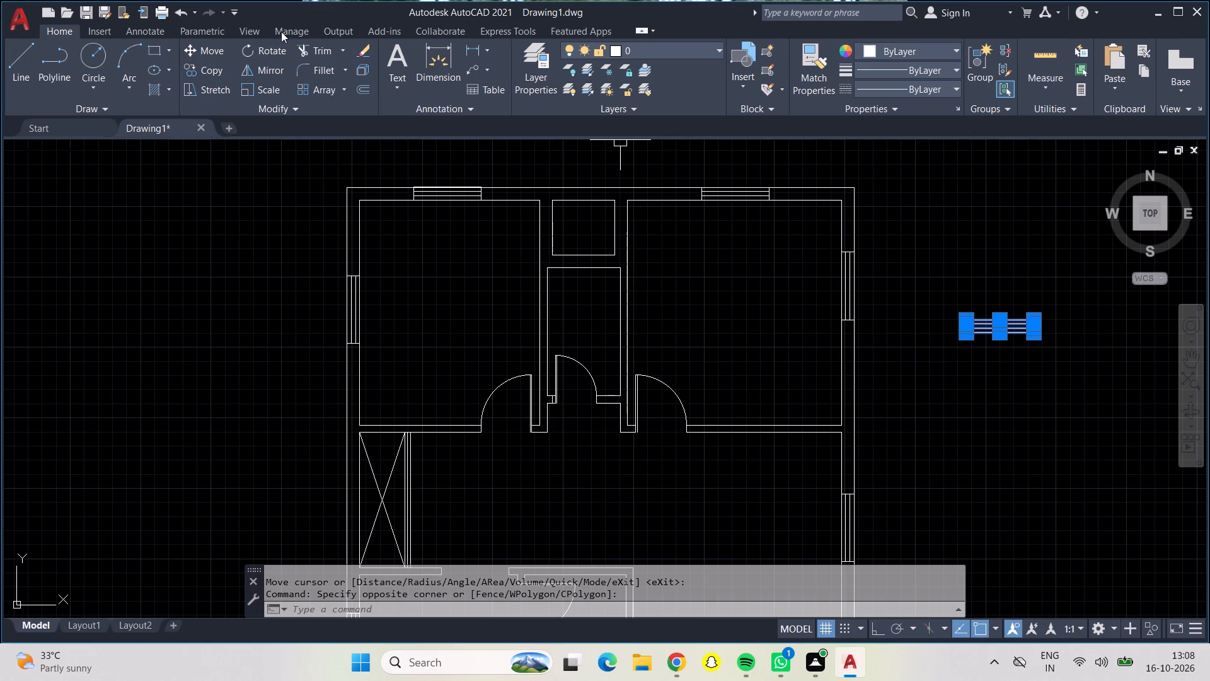
left_click(274, 55)
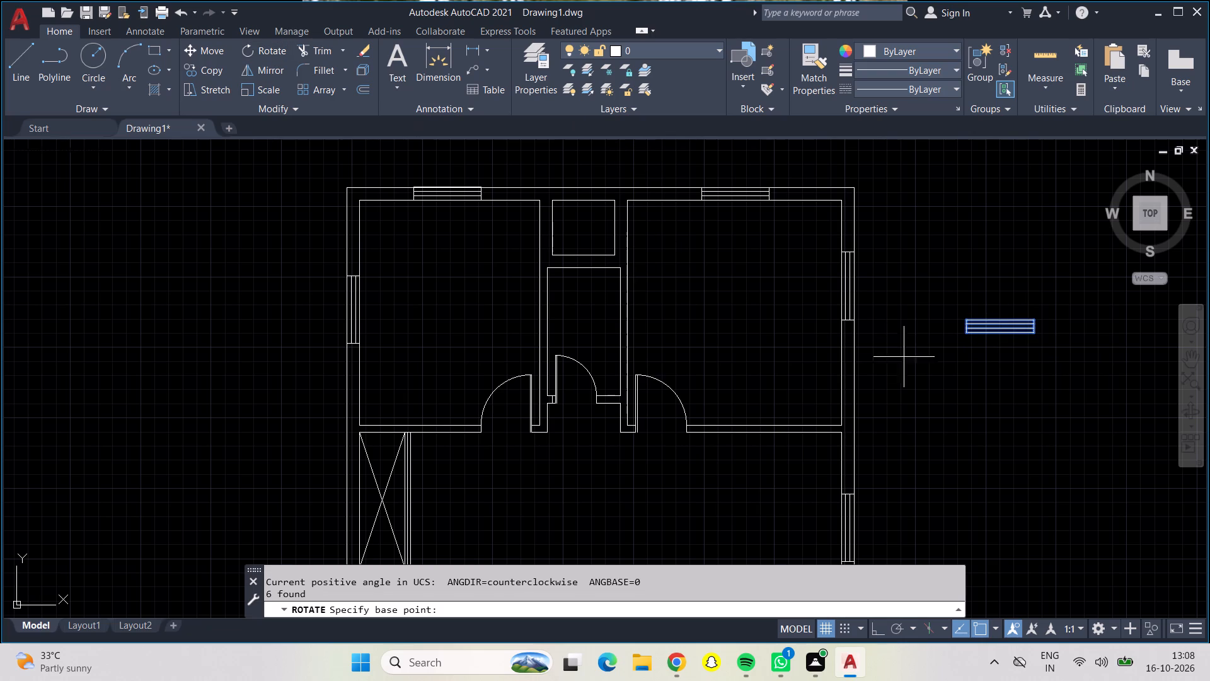
left_click(970, 328)
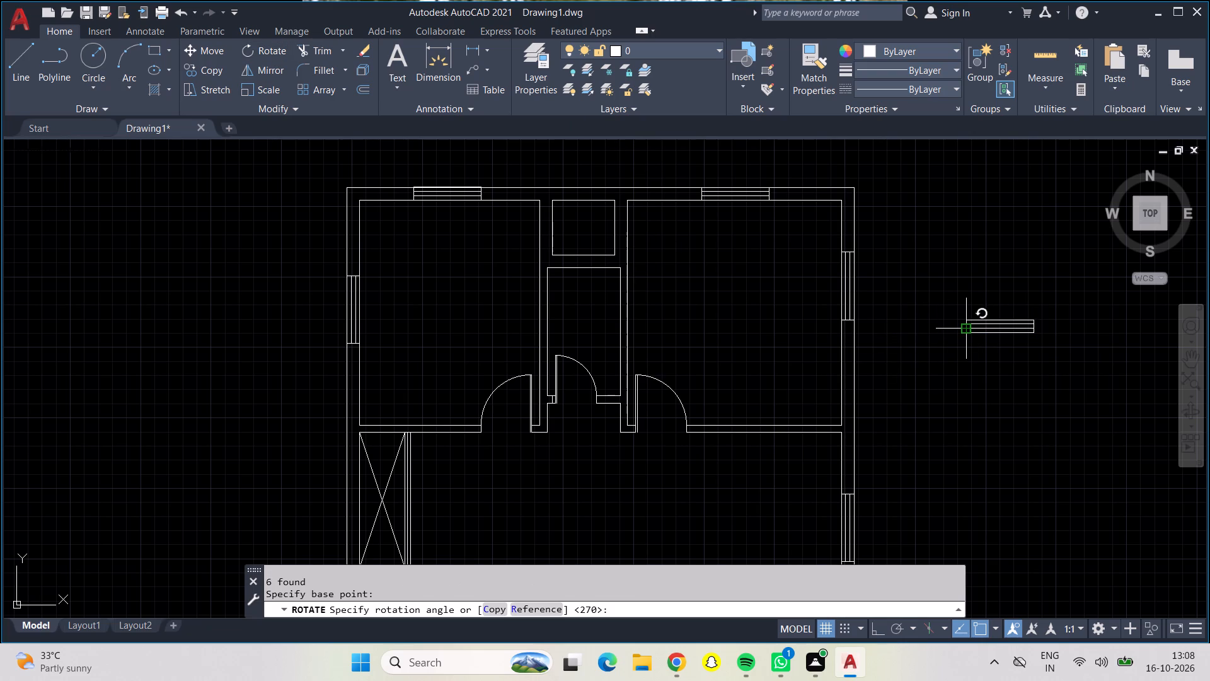
key("F8")
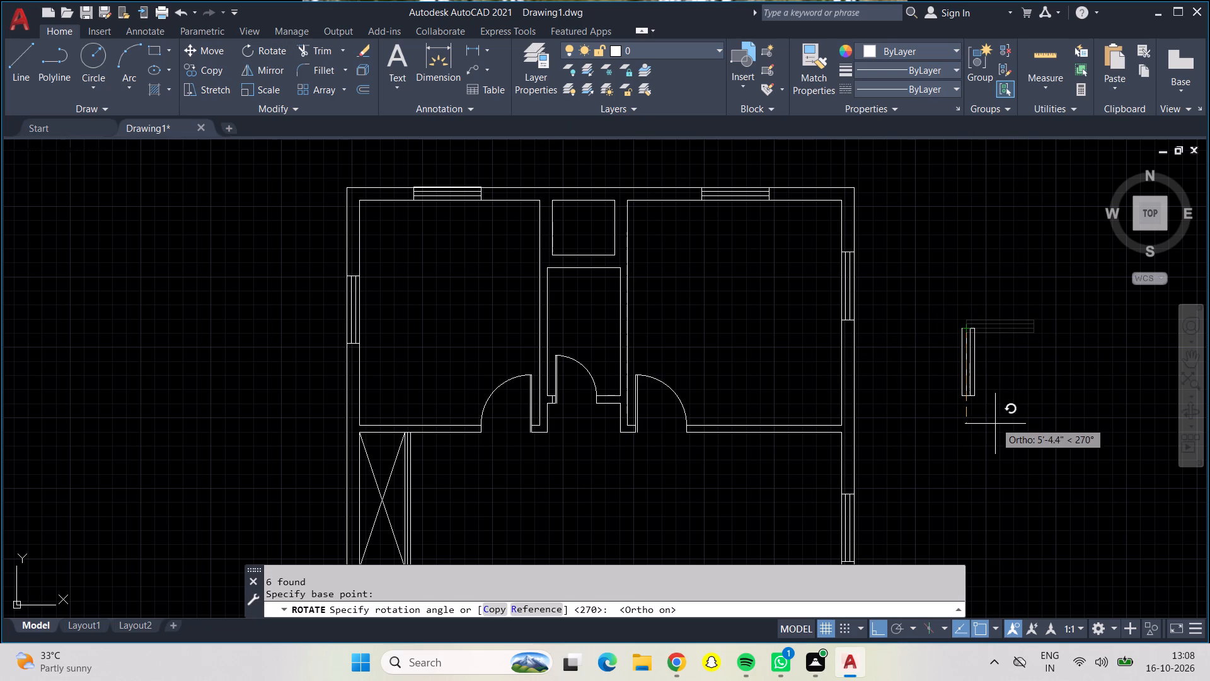
left_click(996, 431)
Offset the upper end line of the vertical window symbol 3' downward, inside the symbol.
scroll(958, 373, "up", 2)
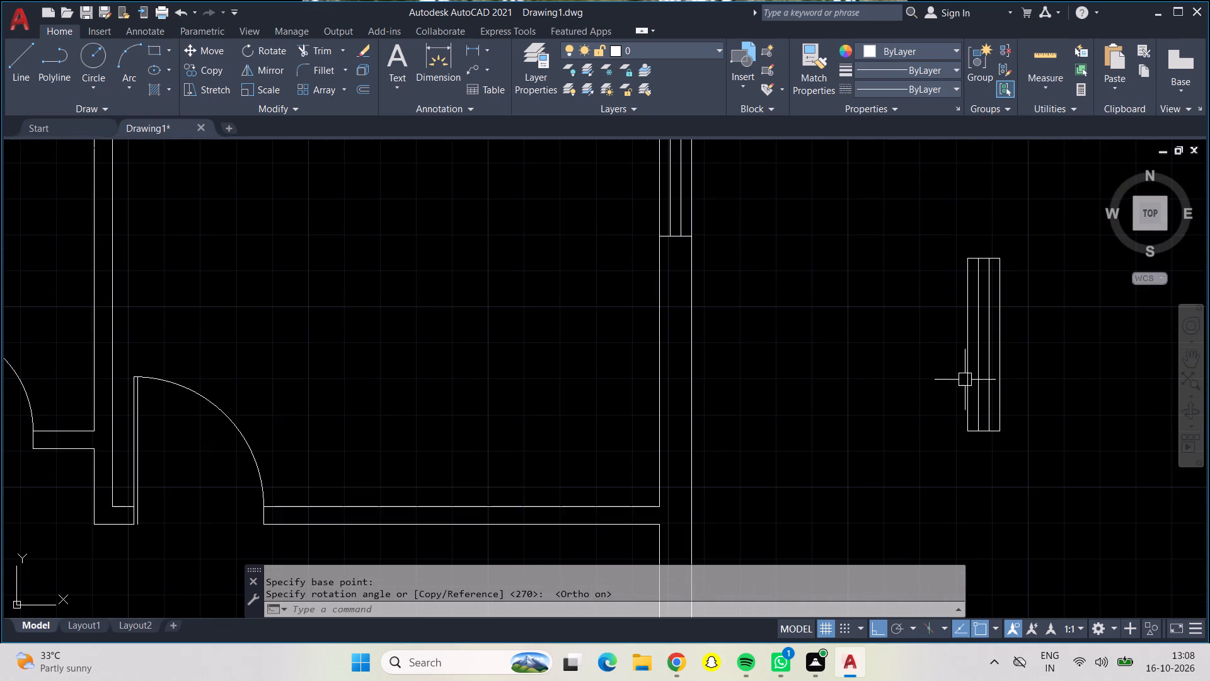
middle_click_drag(1075, 404, 843, 466)
scroll(1075, 404, "up", 1)
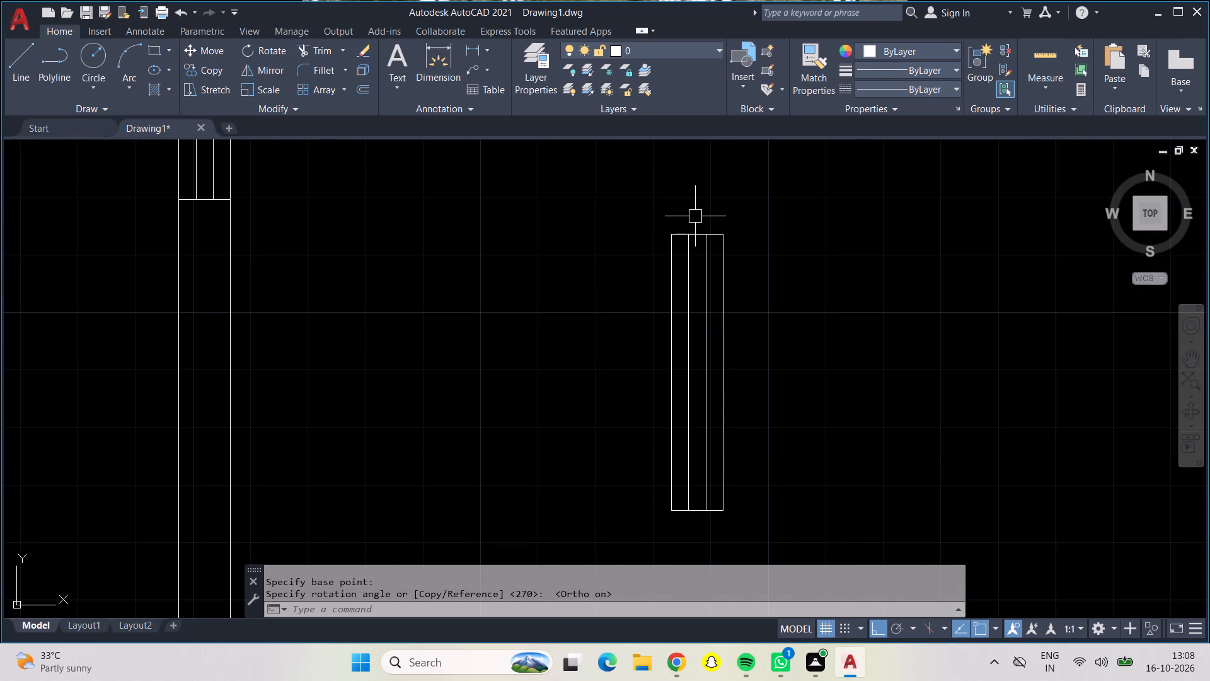
key("o")
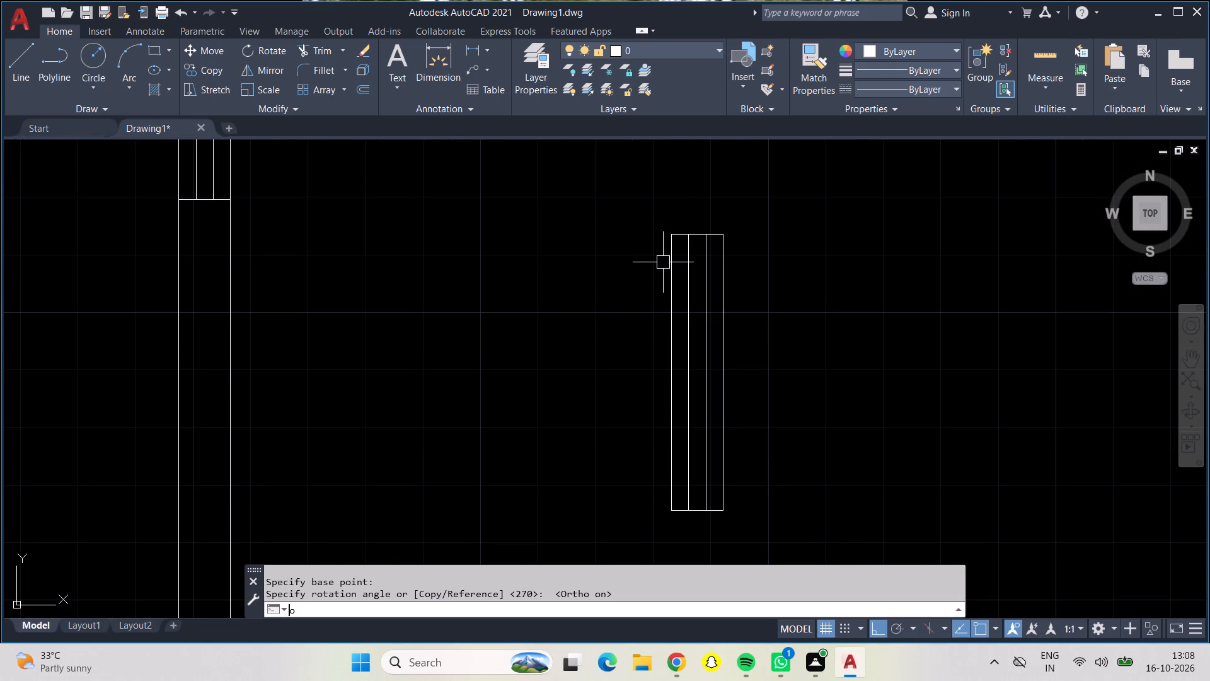
key("Return")
type("3'")
key("Return")
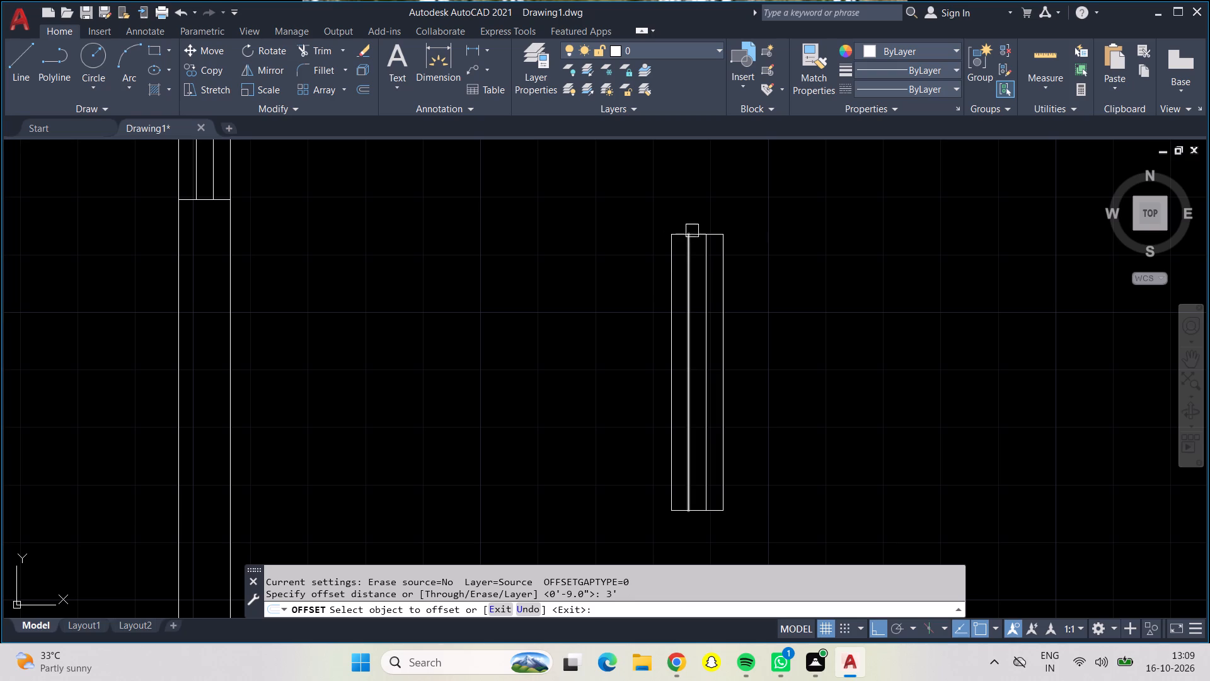
left_click(698, 233)
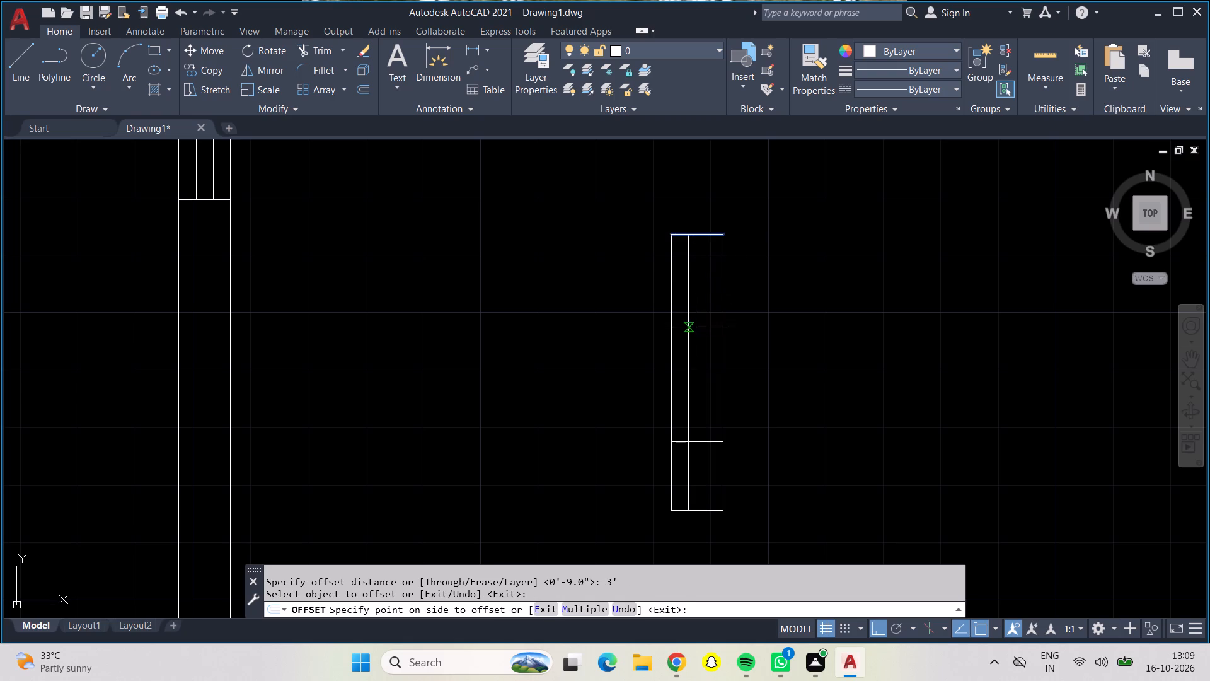
left_click(696, 327)
Trim the window symbol's long lines below the 3' offset line and remove the leftover end line.
left_click(314, 55)
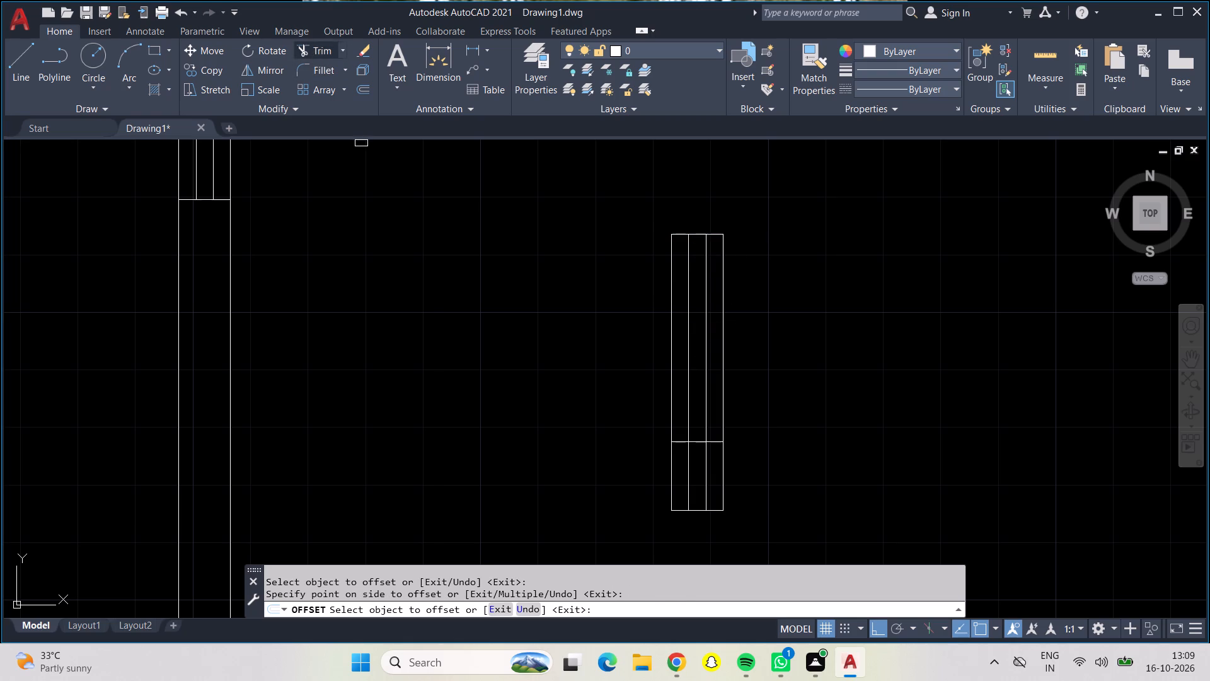
left_click_drag(544, 478, 785, 453)
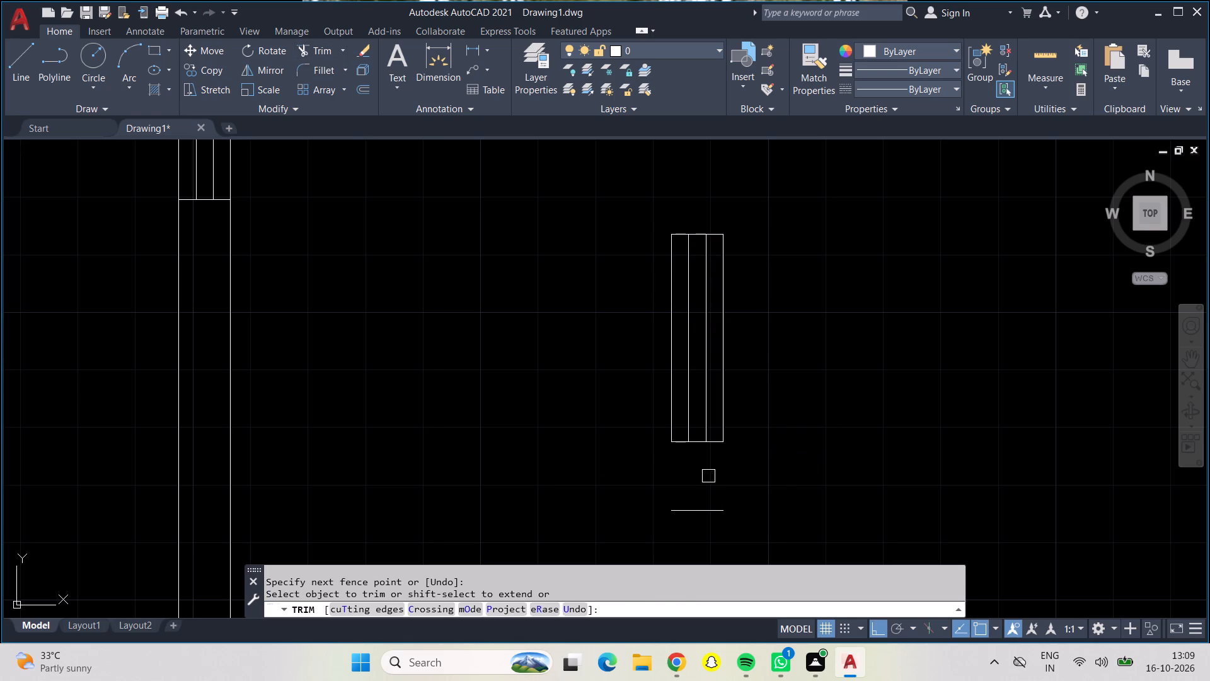
left_click_drag(708, 476, 734, 584)
key("Return")
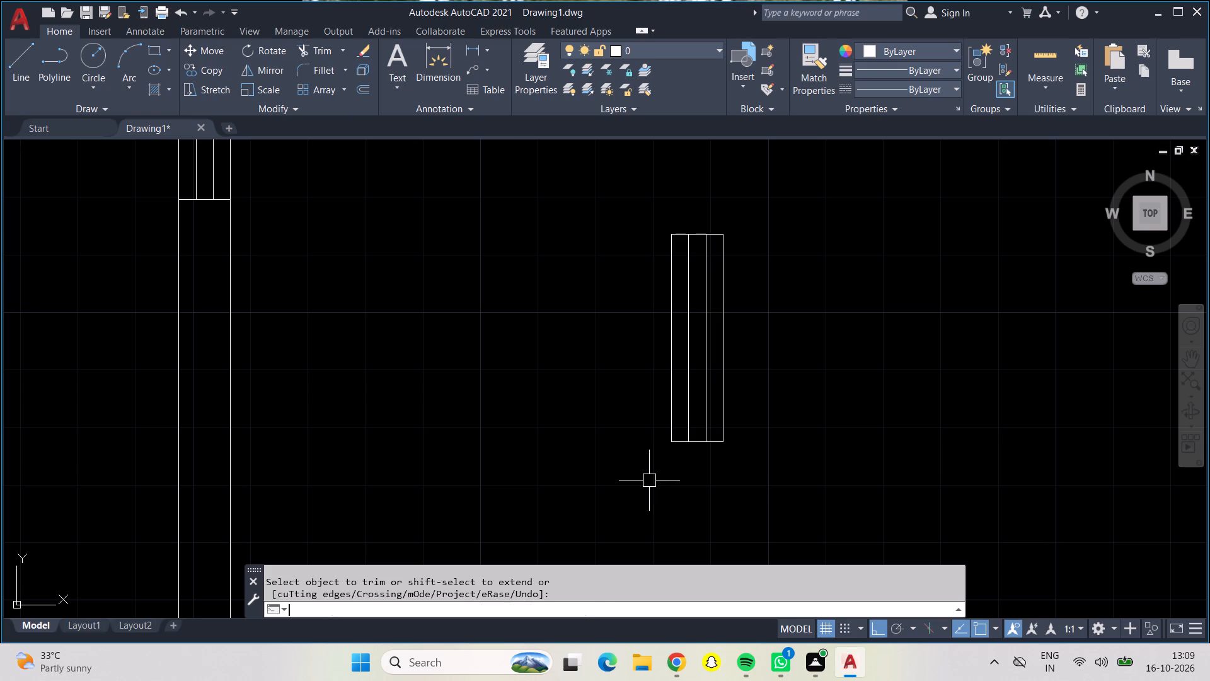
Copy the 3' vertical window symbol, with Ortho off, into the right wall of the small upper shaft.
left_click(609, 189)
left_click_drag(776, 540, 769, 523)
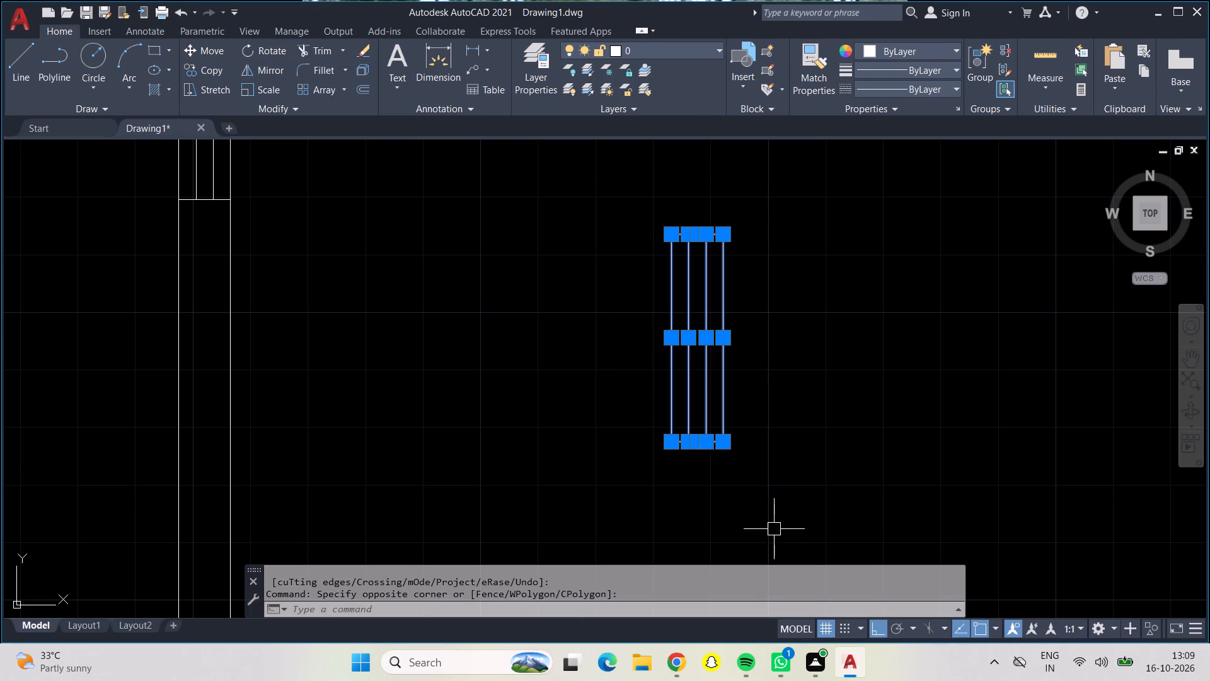
left_click(209, 69)
left_click(667, 310)
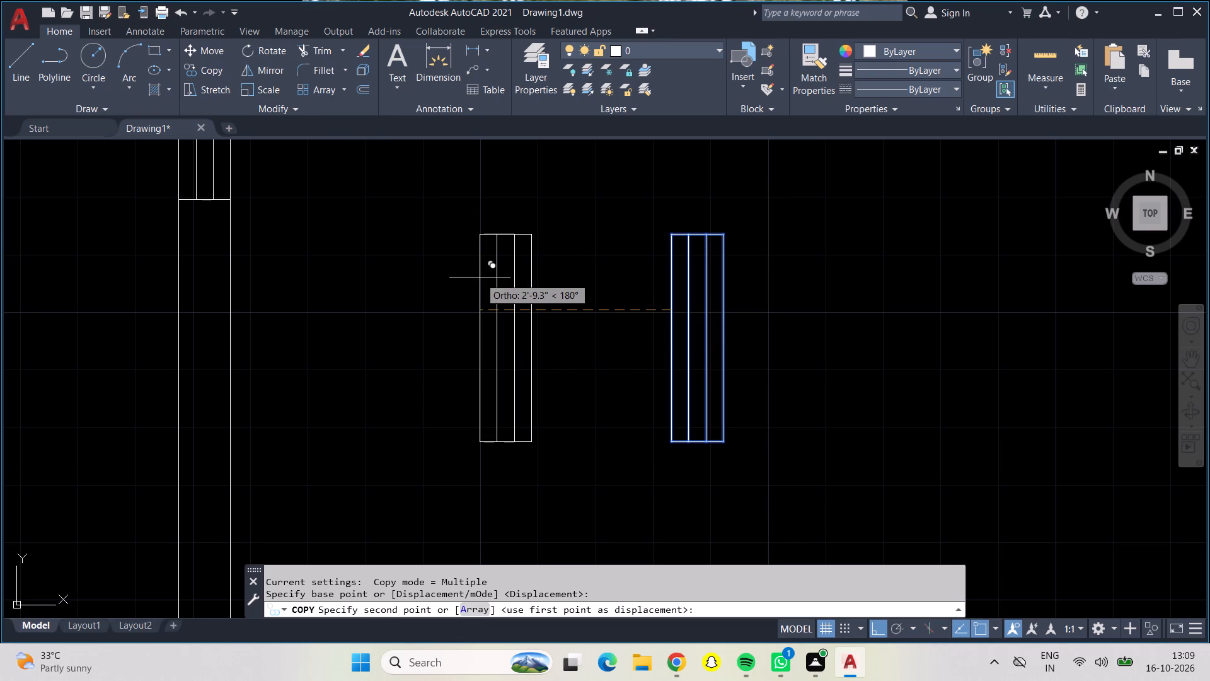
key("F8")
scroll(488, 260, "down", 2)
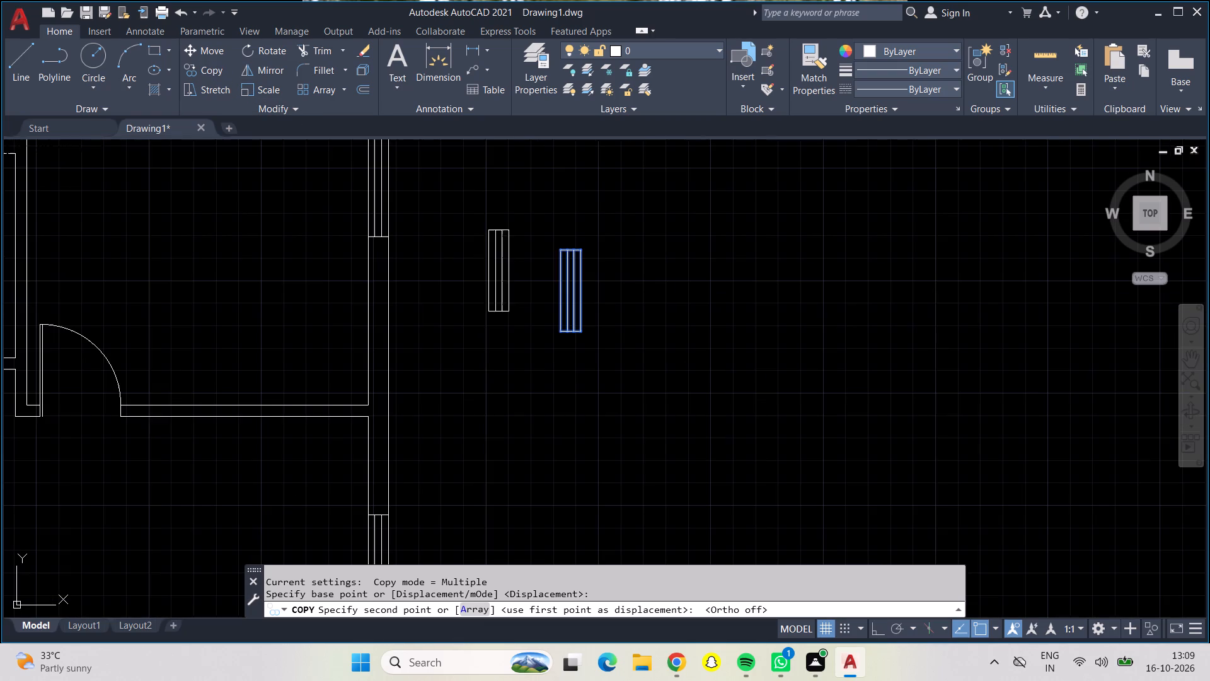
middle_click_drag(304, 303, 503, 453)
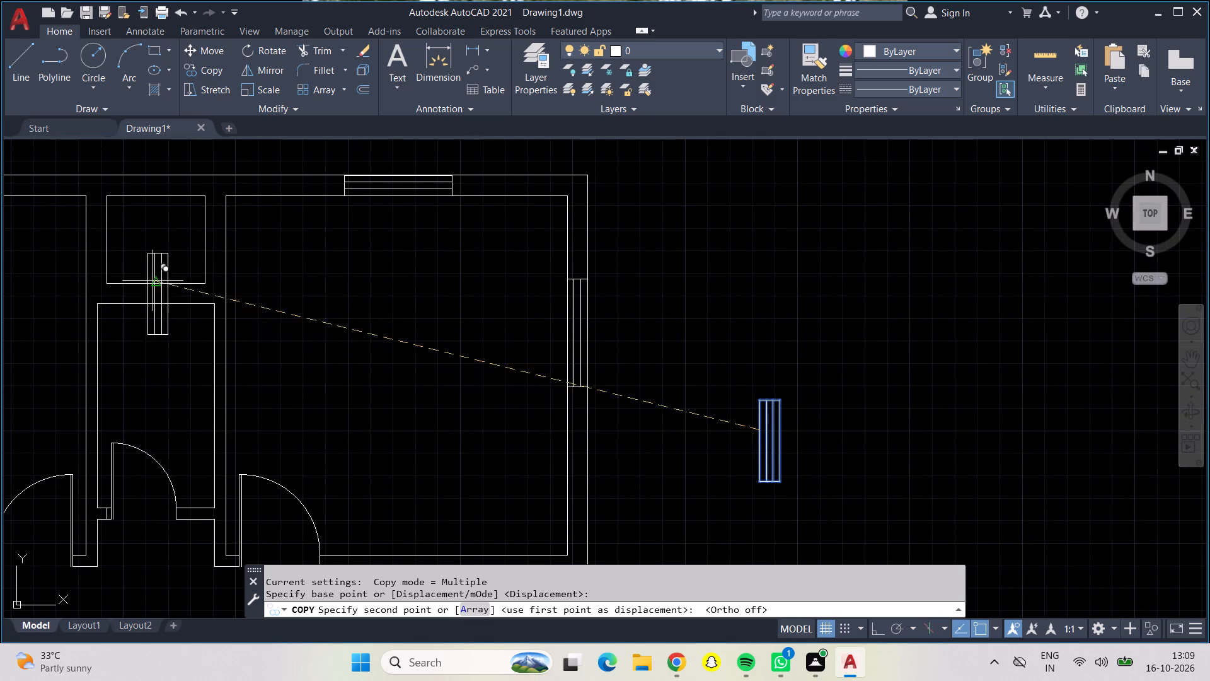
scroll(204, 222, "up", 3)
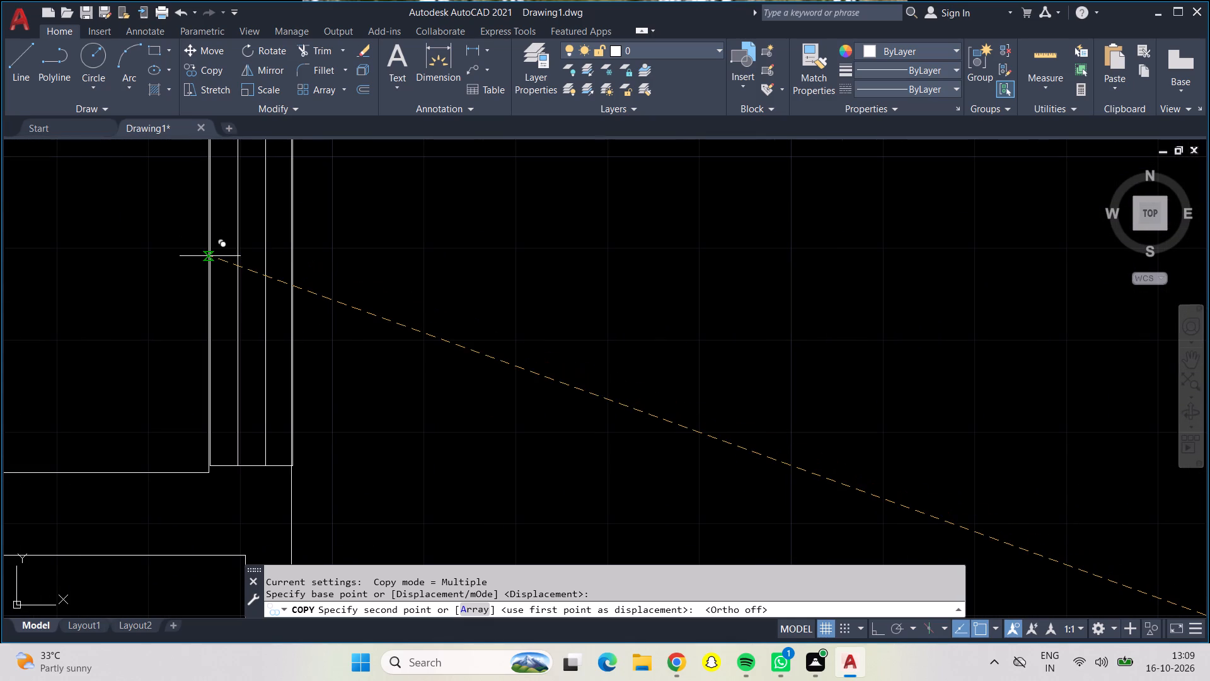
middle_click_drag(209, 255, 241, 305)
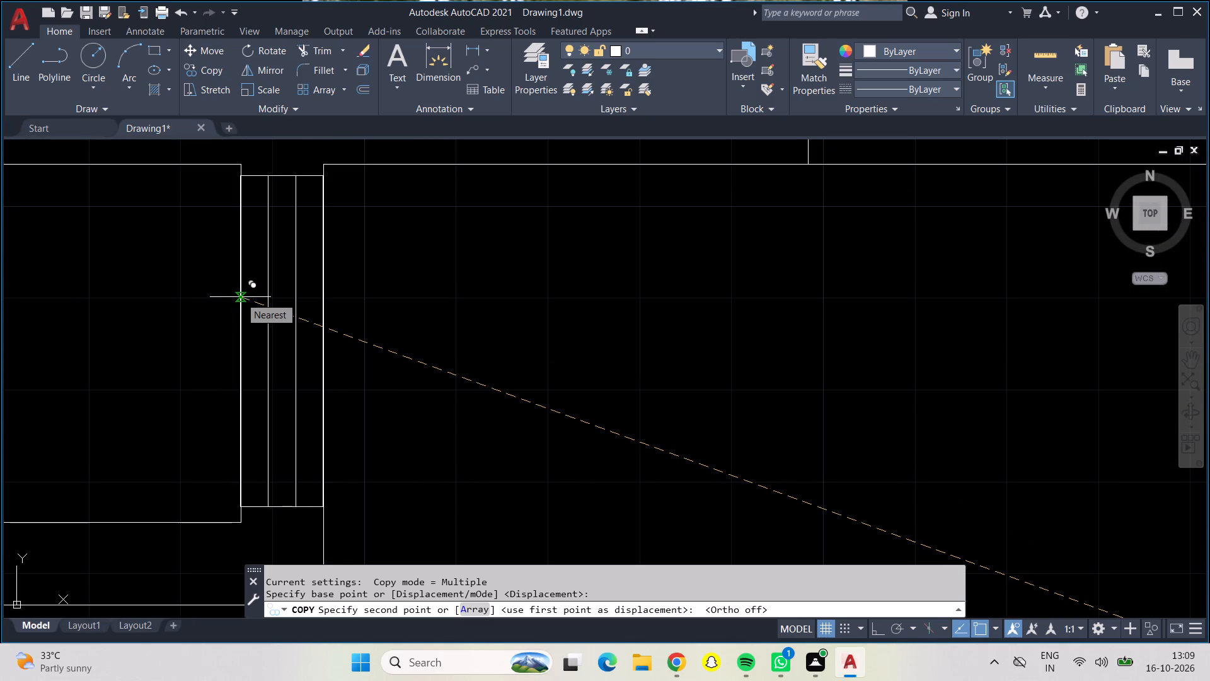
left_click(240, 297)
Place a second copy of the 3' window in the left wall of the small upper shaft.
scroll(240, 297, "down", 2)
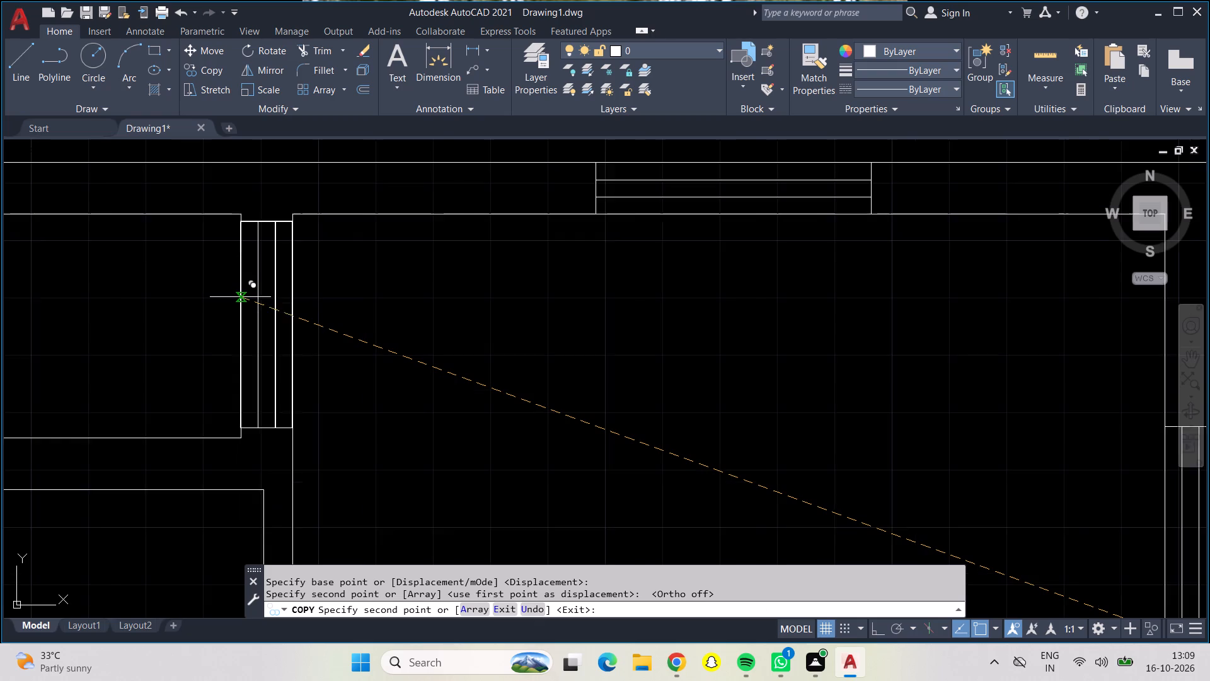
middle_click_drag(194, 289, 328, 334)
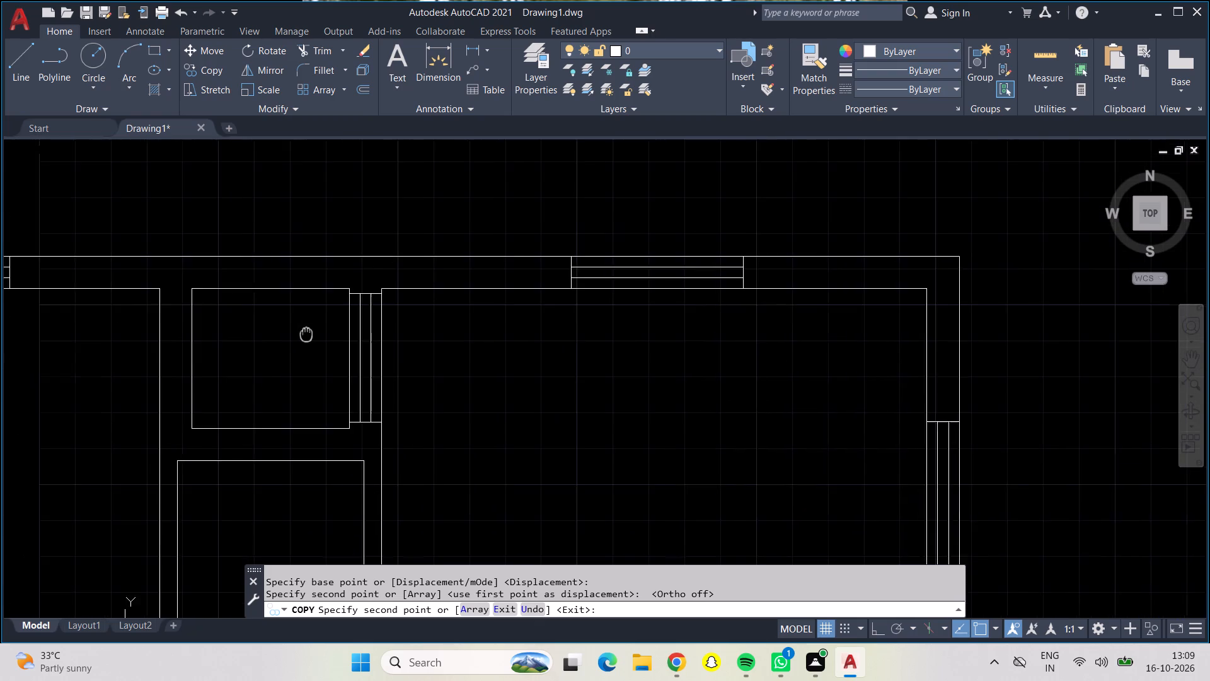
middle_click_drag(328, 334, 456, 319)
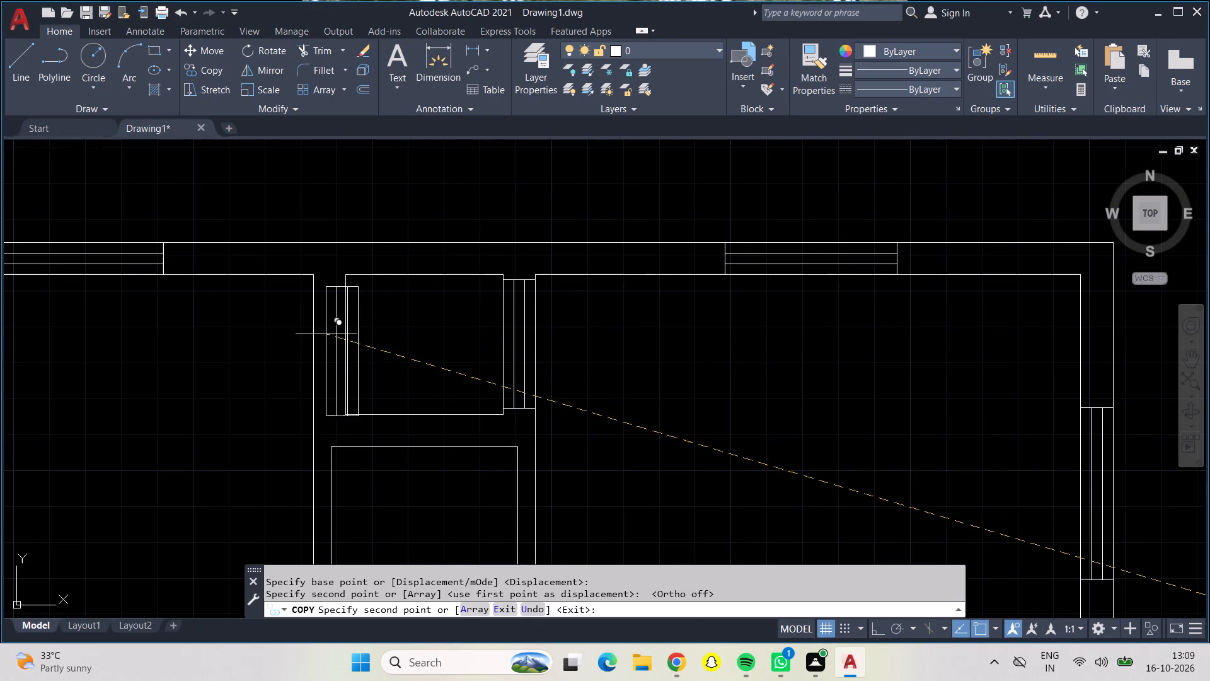
scroll(323, 331, "up", 2)
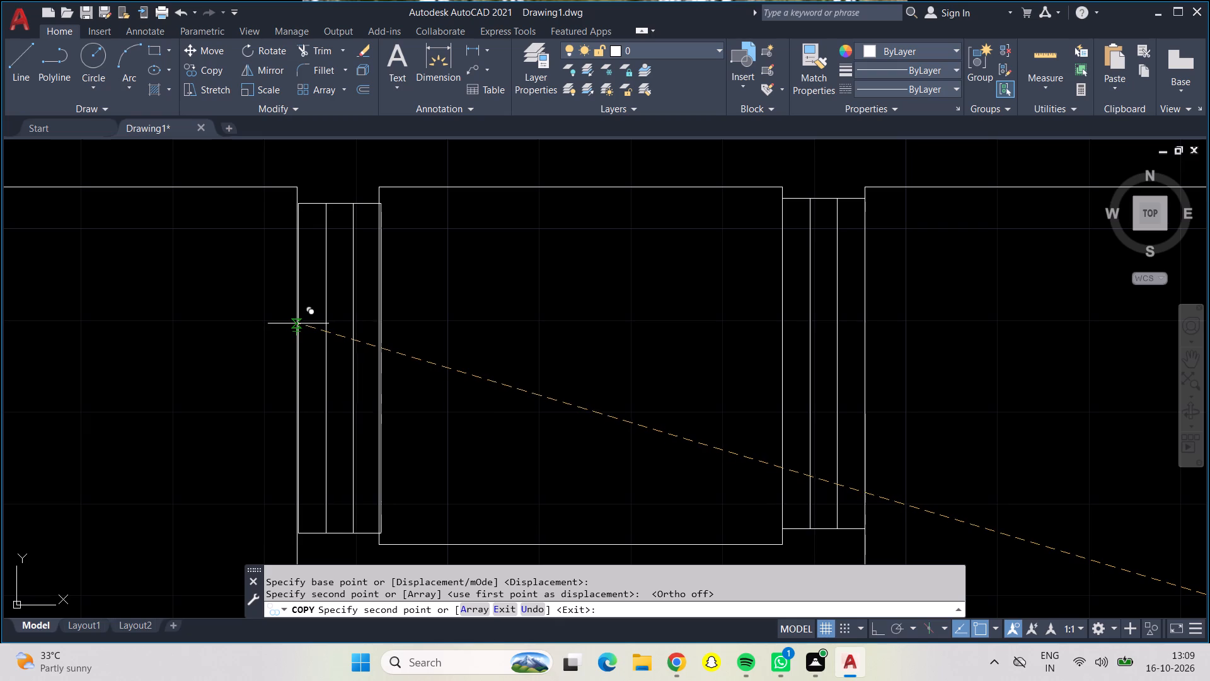
left_click(297, 323)
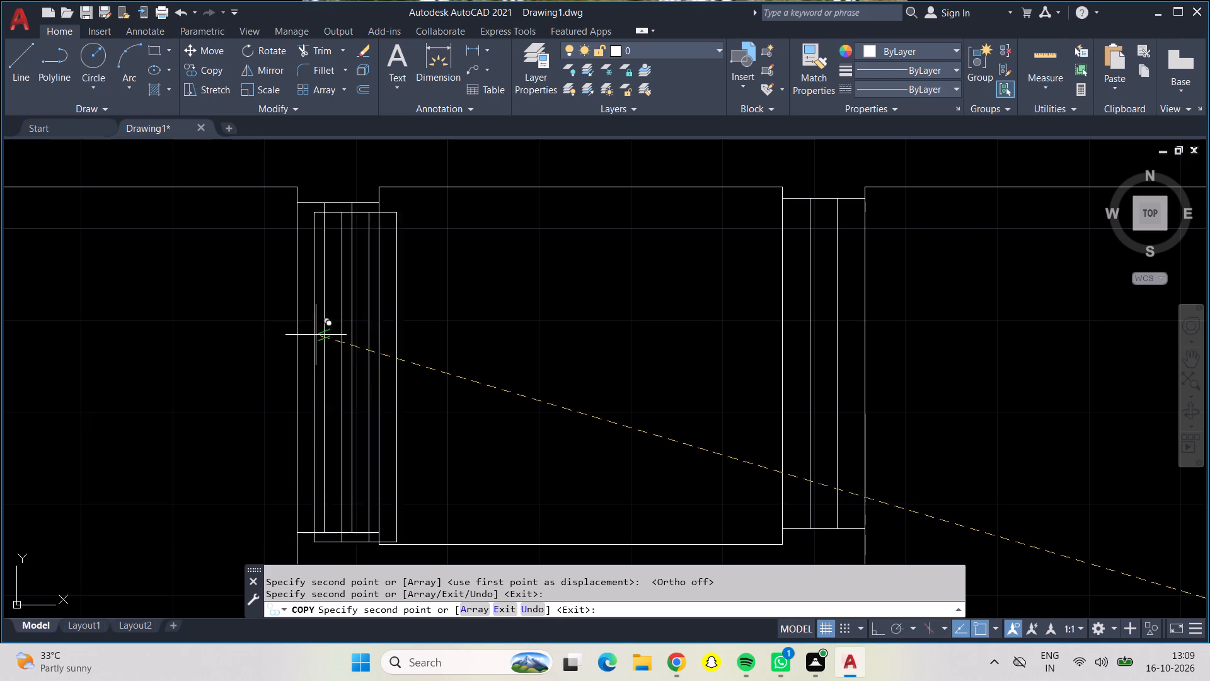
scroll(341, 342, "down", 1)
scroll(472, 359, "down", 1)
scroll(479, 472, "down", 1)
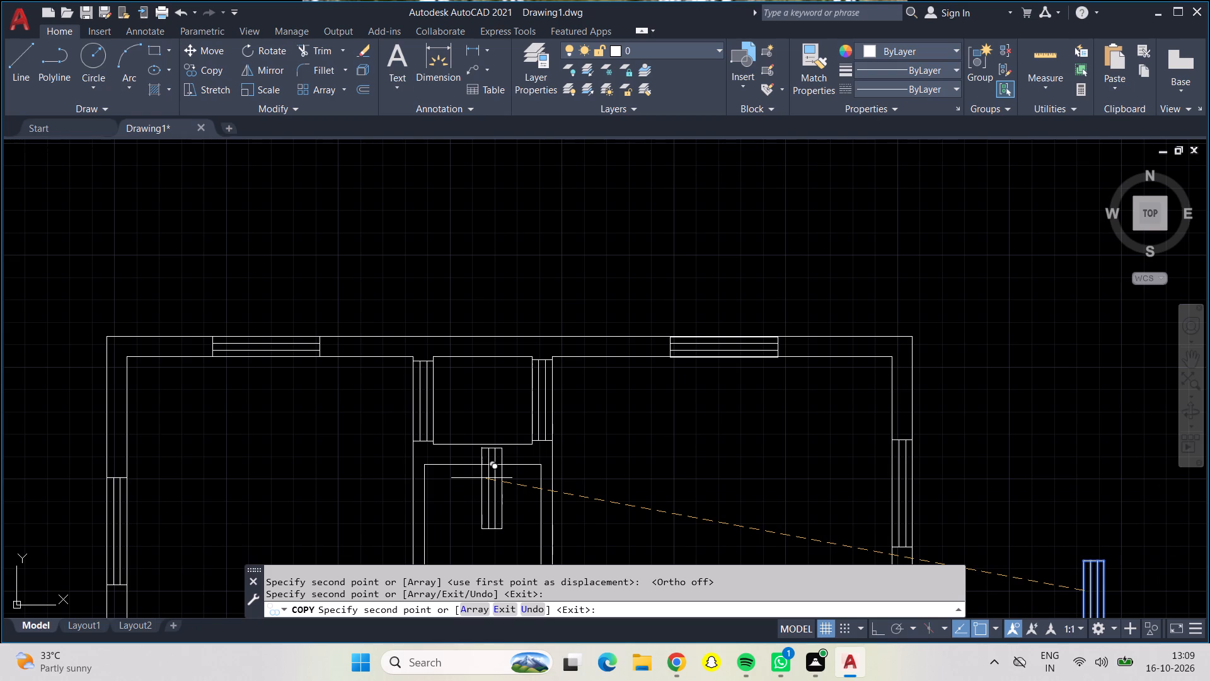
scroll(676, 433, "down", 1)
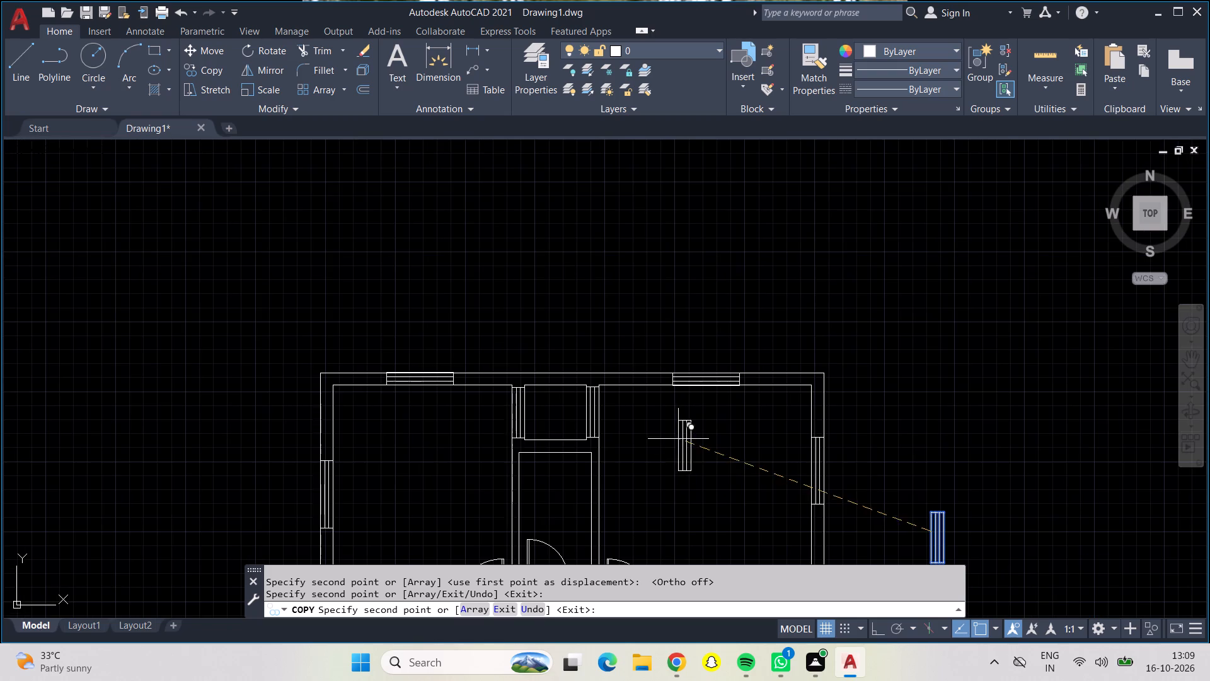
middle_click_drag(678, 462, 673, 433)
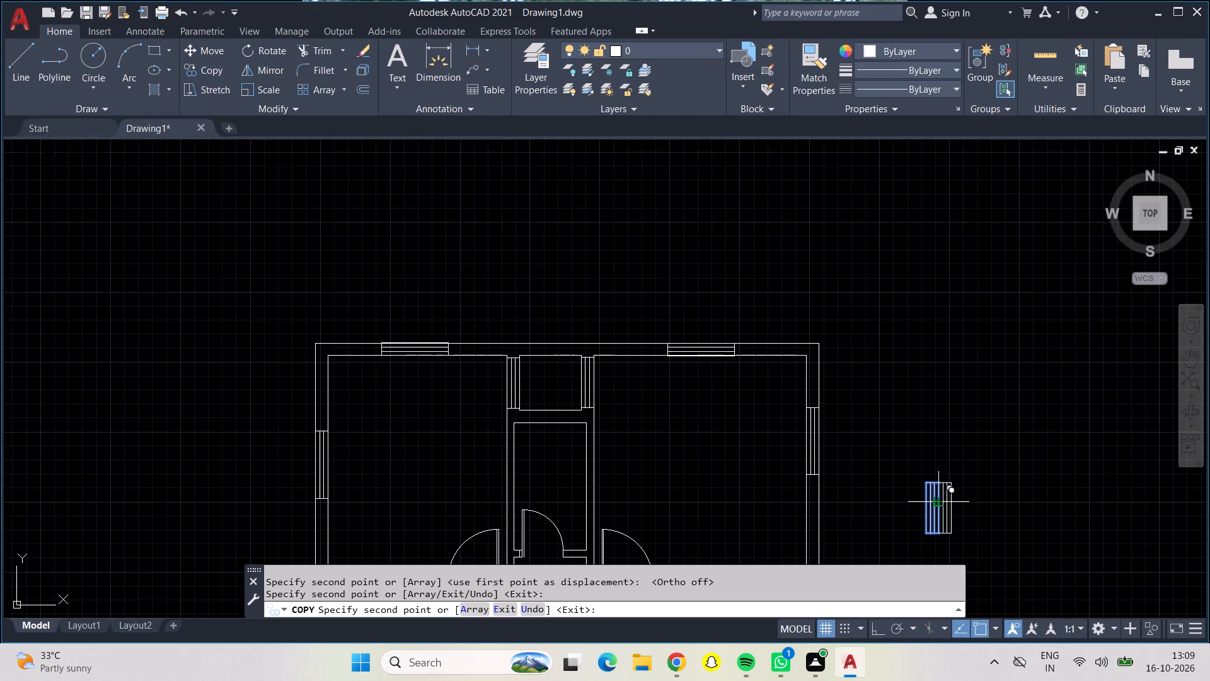
Offset the upper end line of the spare vertical window symbol 2' downward, inside the symbol.
key("Return")
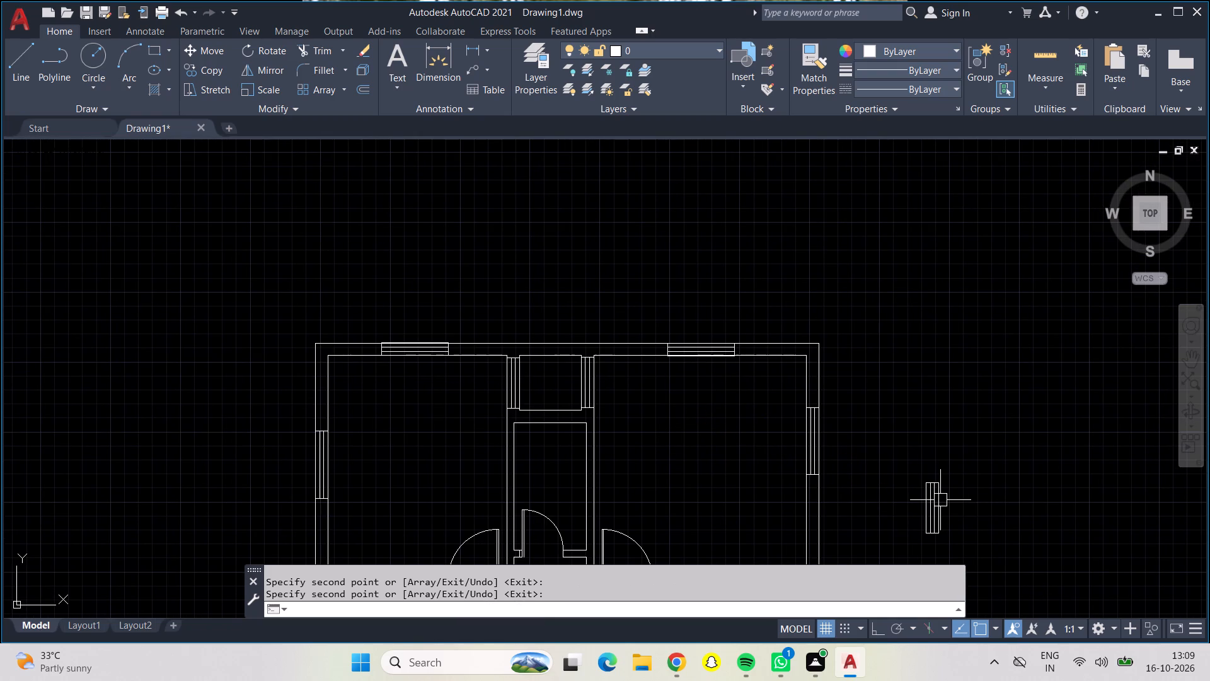
middle_click_drag(935, 523, 856, 476)
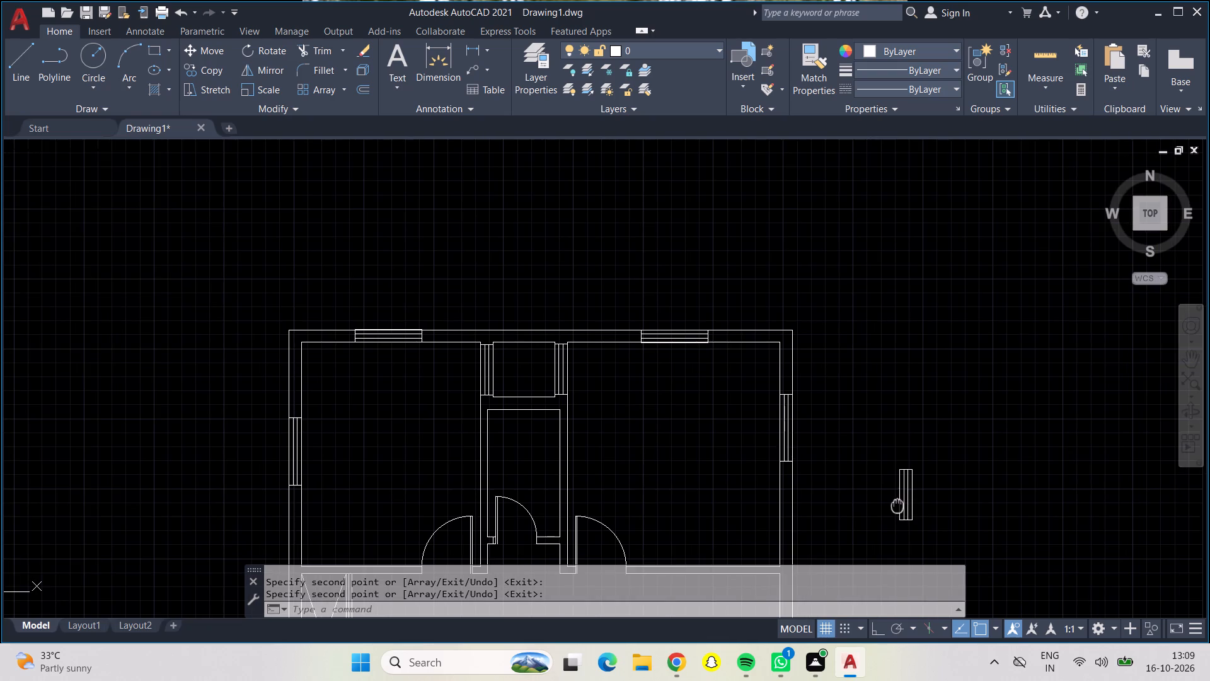
middle_click_drag(856, 476, 843, 460)
scroll(819, 429, "up", 4)
scroll(992, 317, "down", 2)
middle_click_drag(878, 373, 823, 331)
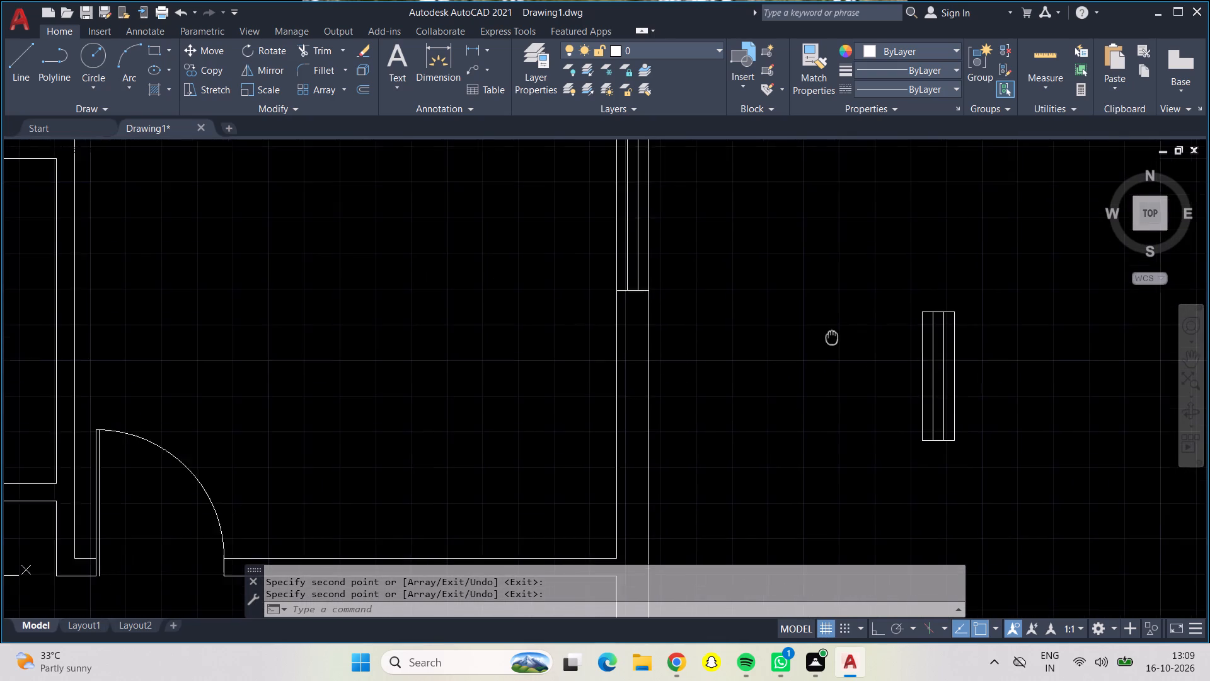
middle_click_drag(823, 331, 800, 320)
scroll(919, 311, "up", 2)
middle_click_drag(947, 349, 866, 310)
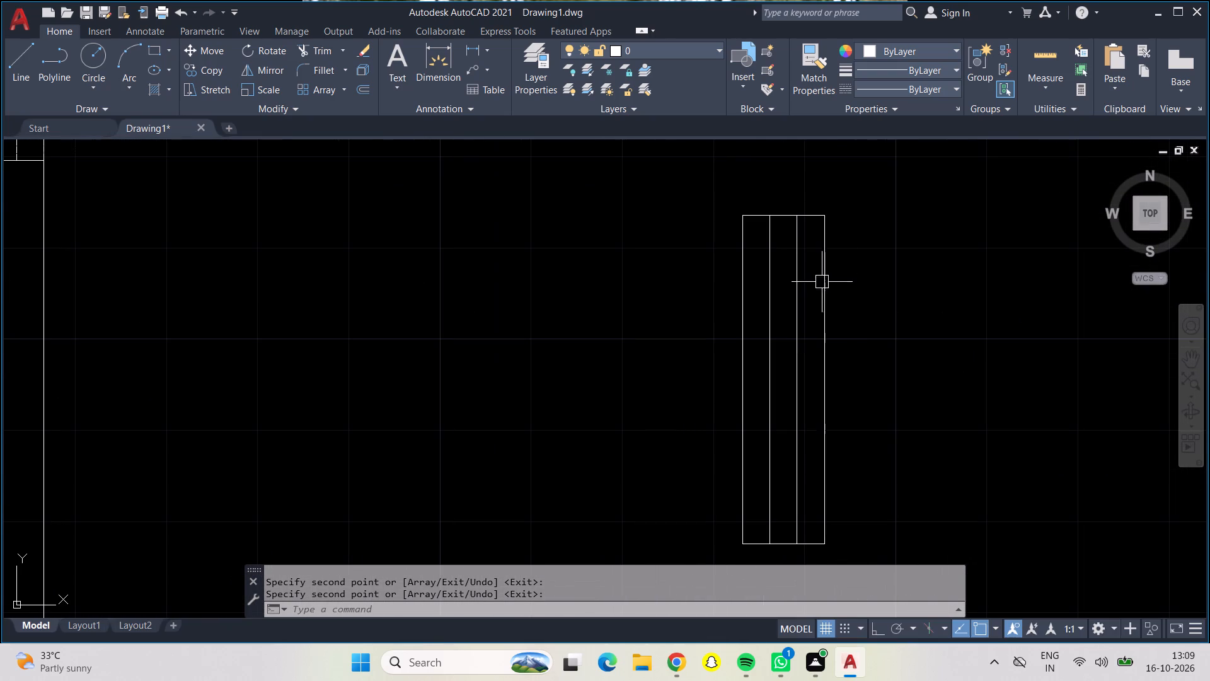
key("o")
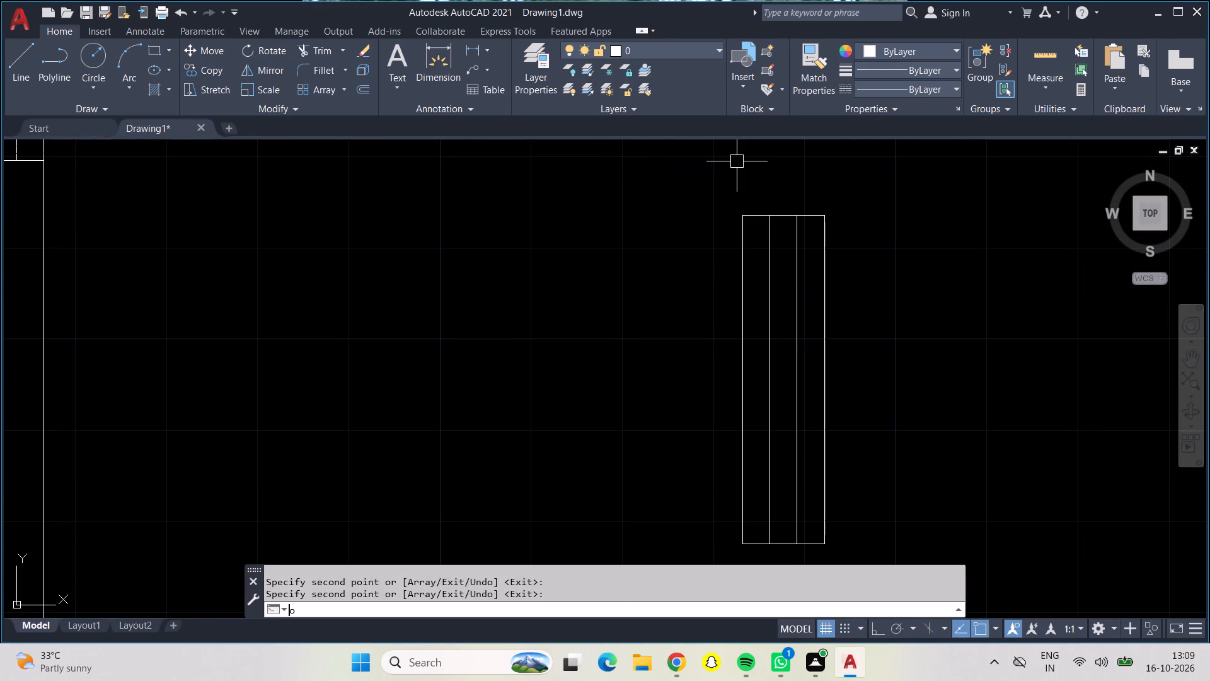
key("Return")
type("2'")
key("Return")
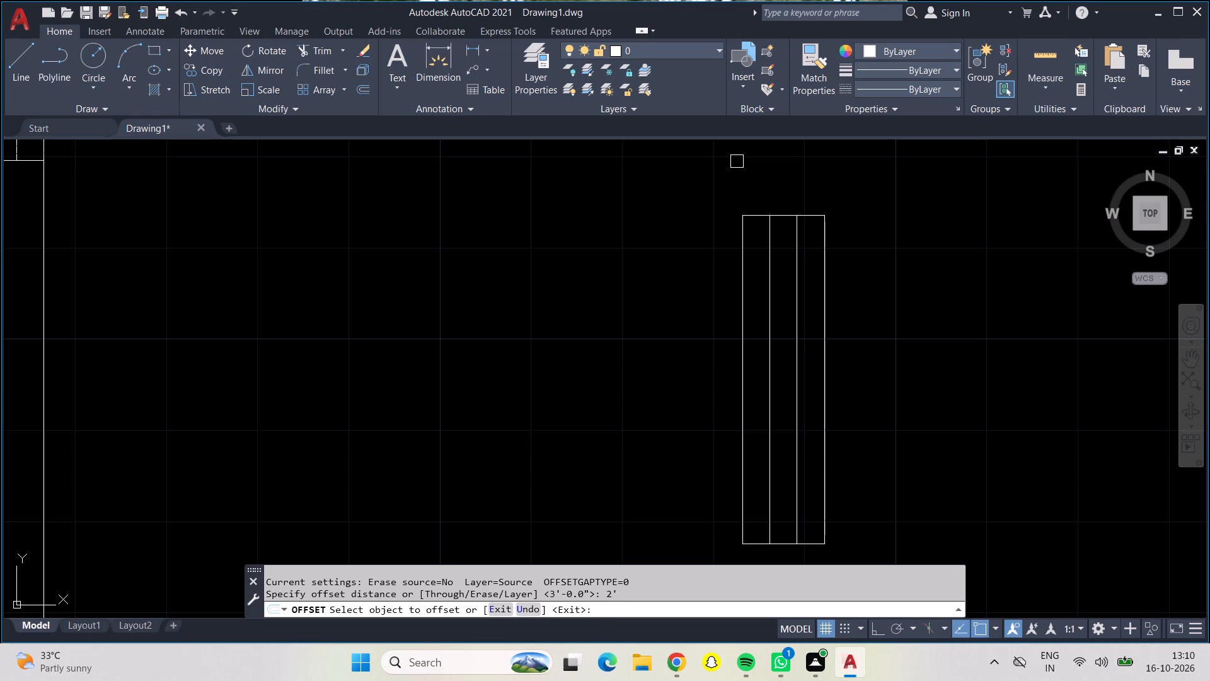
left_click(786, 217)
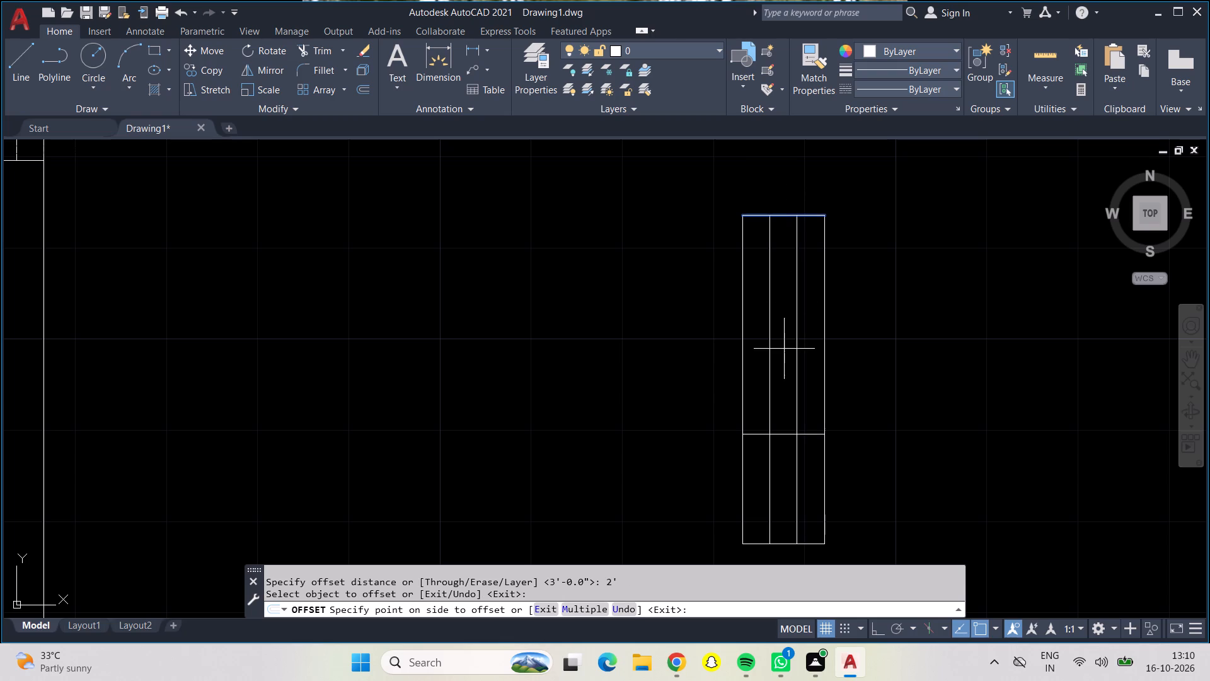
left_click(784, 349)
Trim the spare window symbol's long lines below the 2' offset line and remove the leftover end line.
left_click(296, 44)
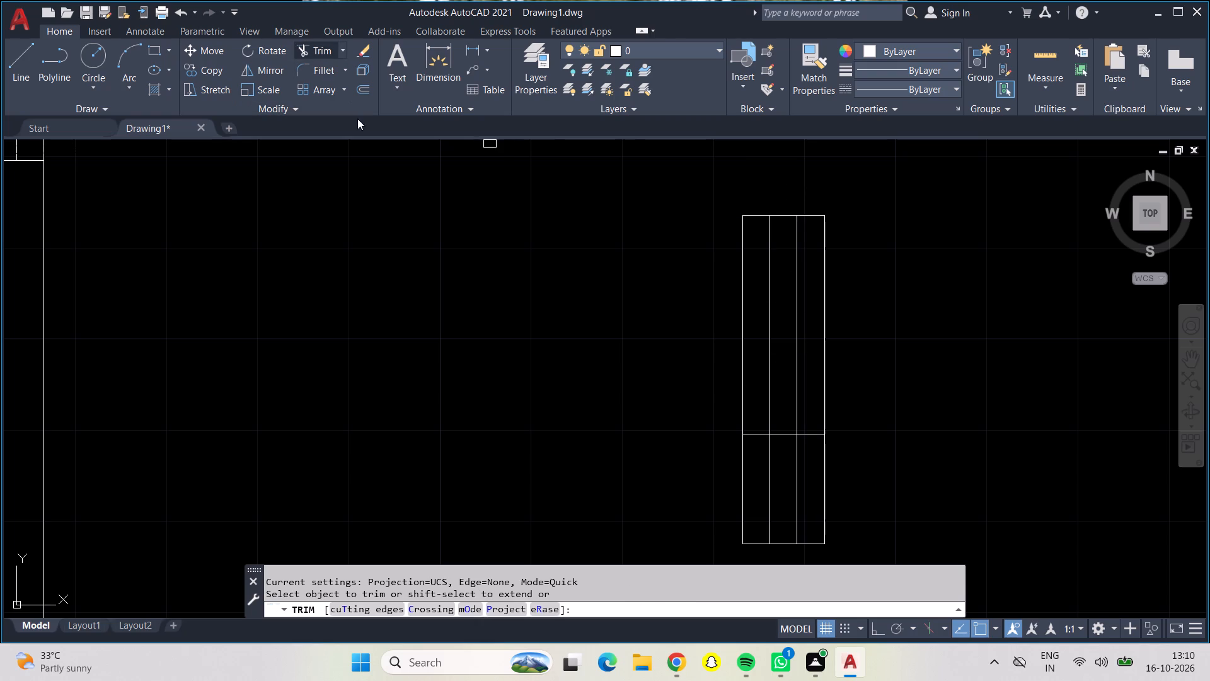
left_click_drag(584, 421, 902, 498)
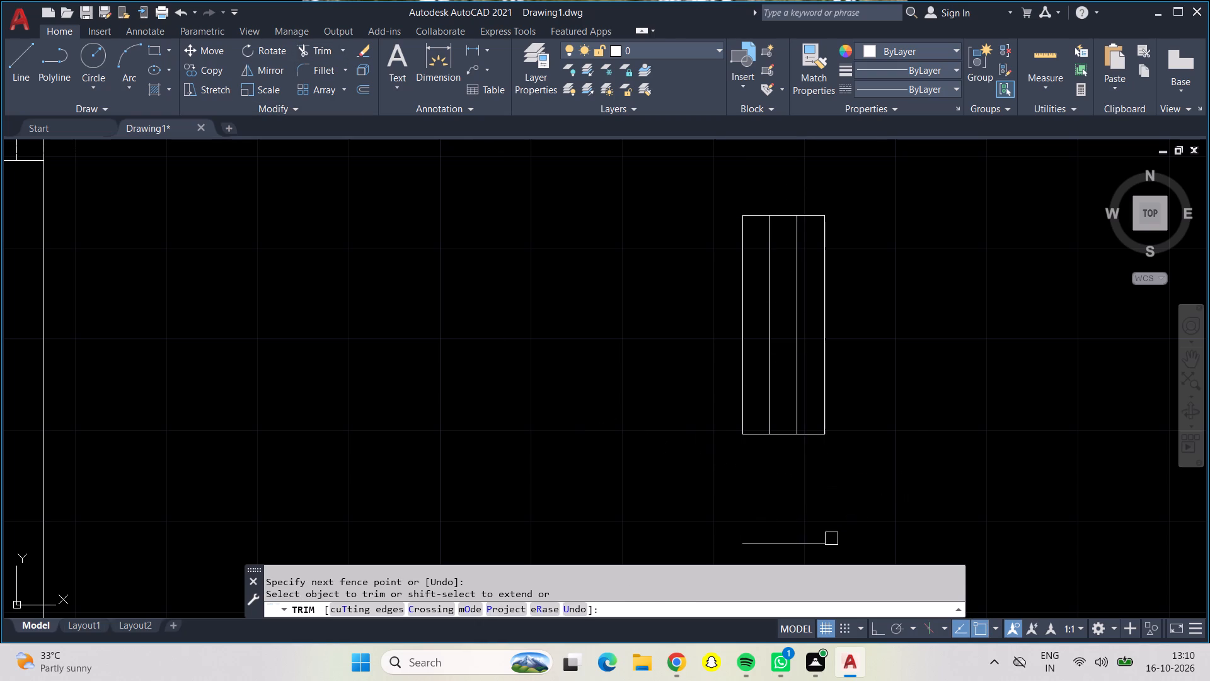
left_click(811, 544)
scroll(805, 537, "down", 1)
key("Return")
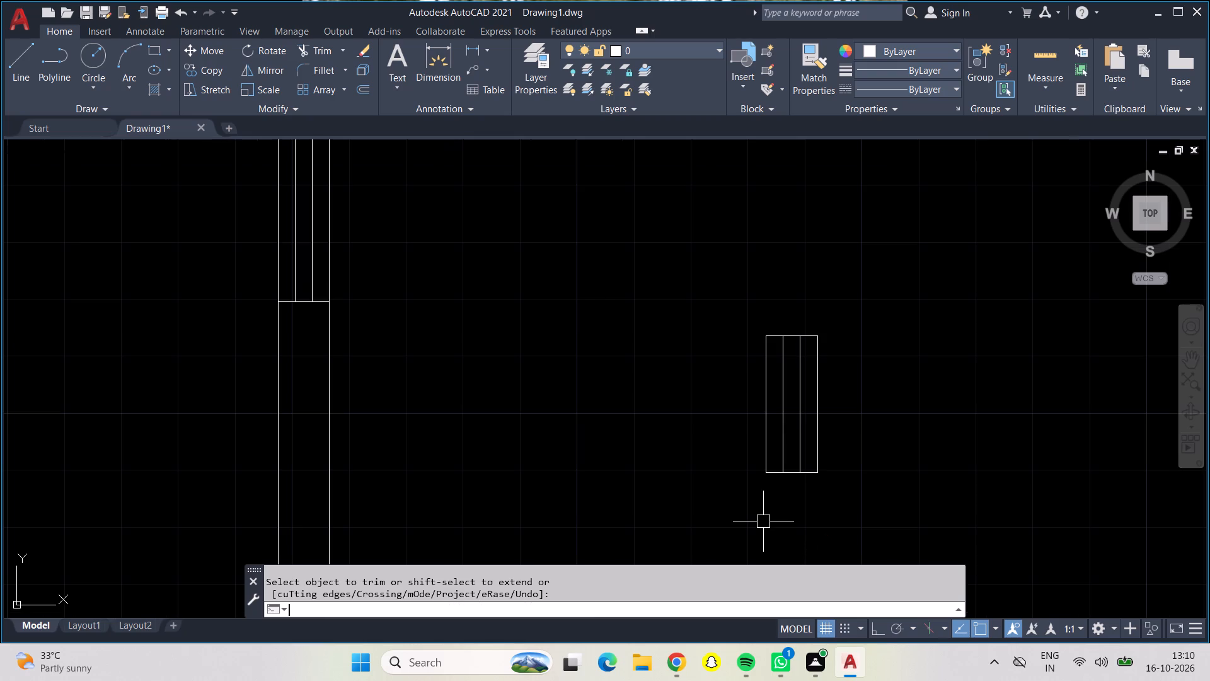
Rotate the 2' window symbol 90° counterclockwise about its lower end, with Ortho on, so it lies horizontally.
left_click(724, 281)
left_click(877, 496)
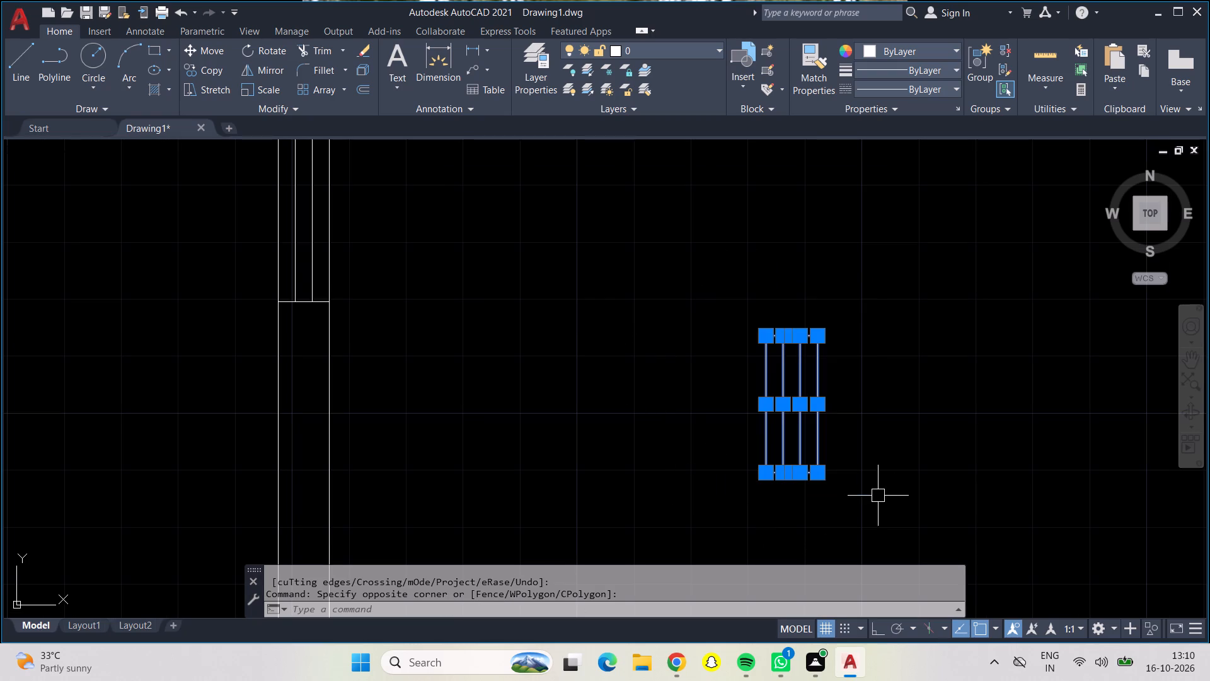
left_click(245, 44)
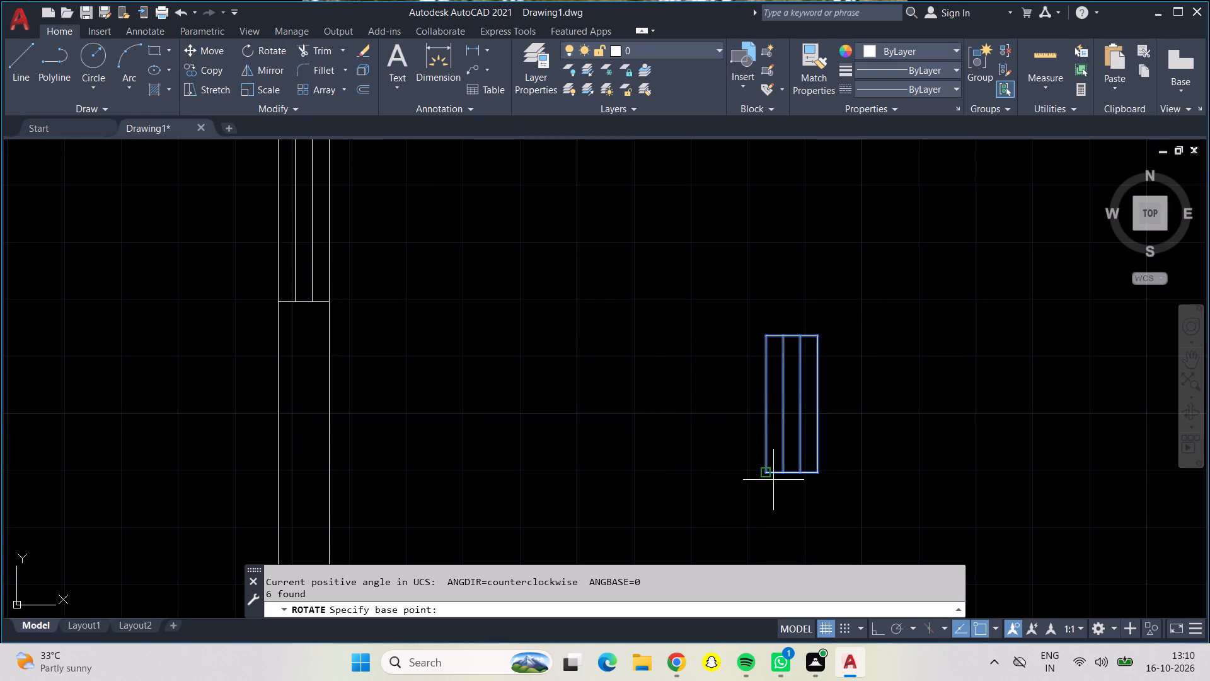
left_click_drag(781, 472, 773, 470)
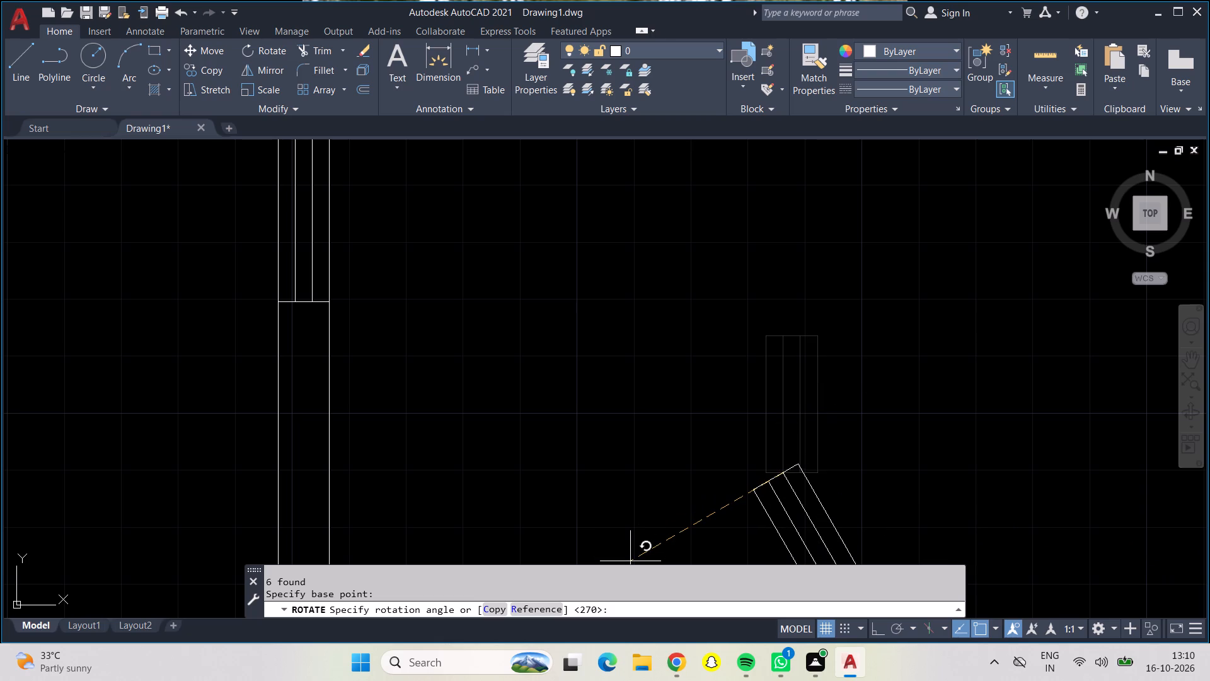
key("F8")
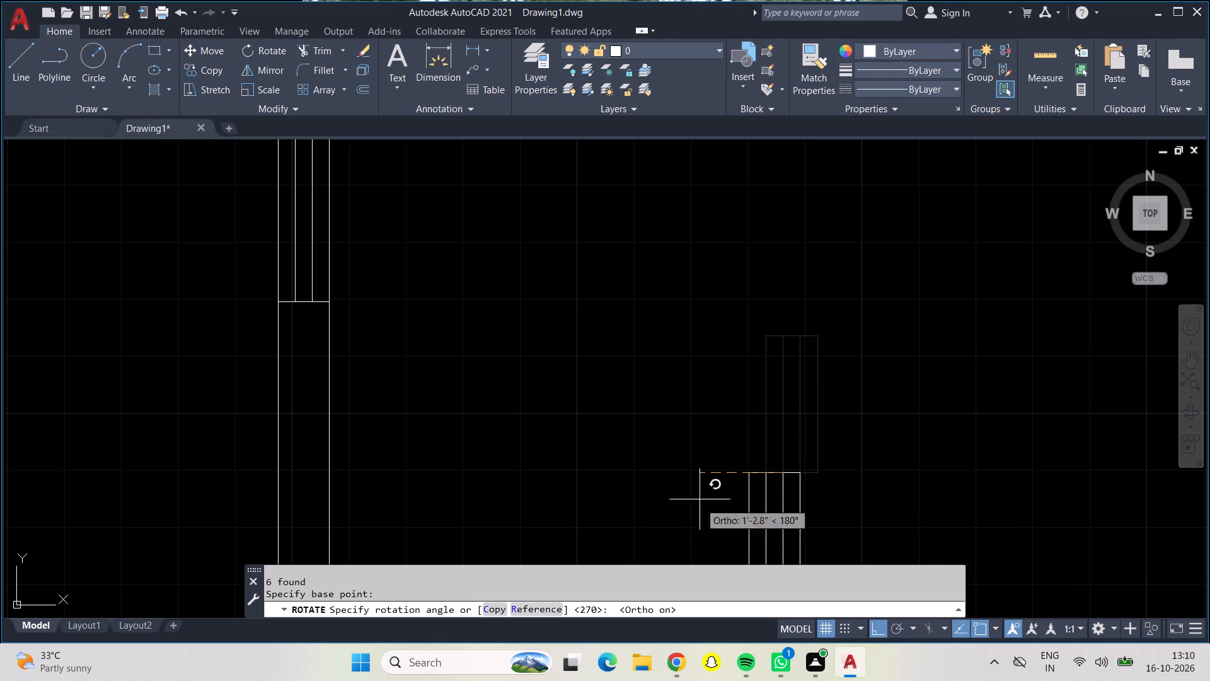
left_click(781, 315)
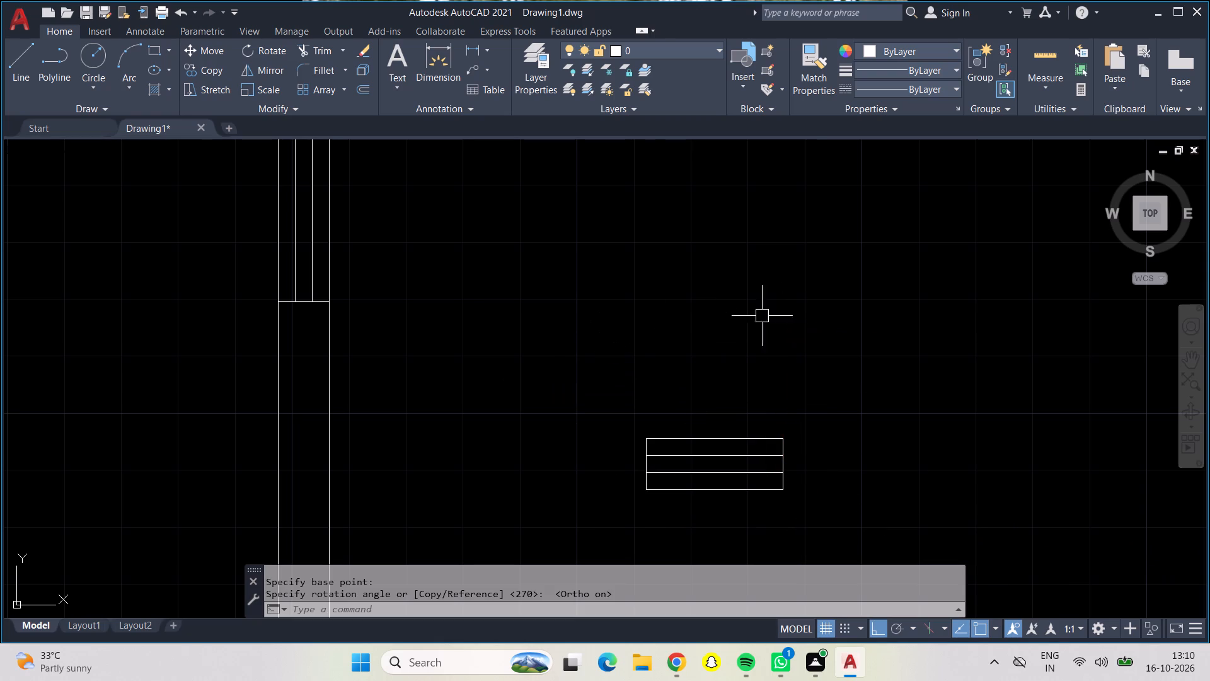
Copy the horizontal 2' window symbol, with Ortho off, into the wall between the small upper shaft and the narrow room below it.
left_click(536, 387)
left_click(947, 511)
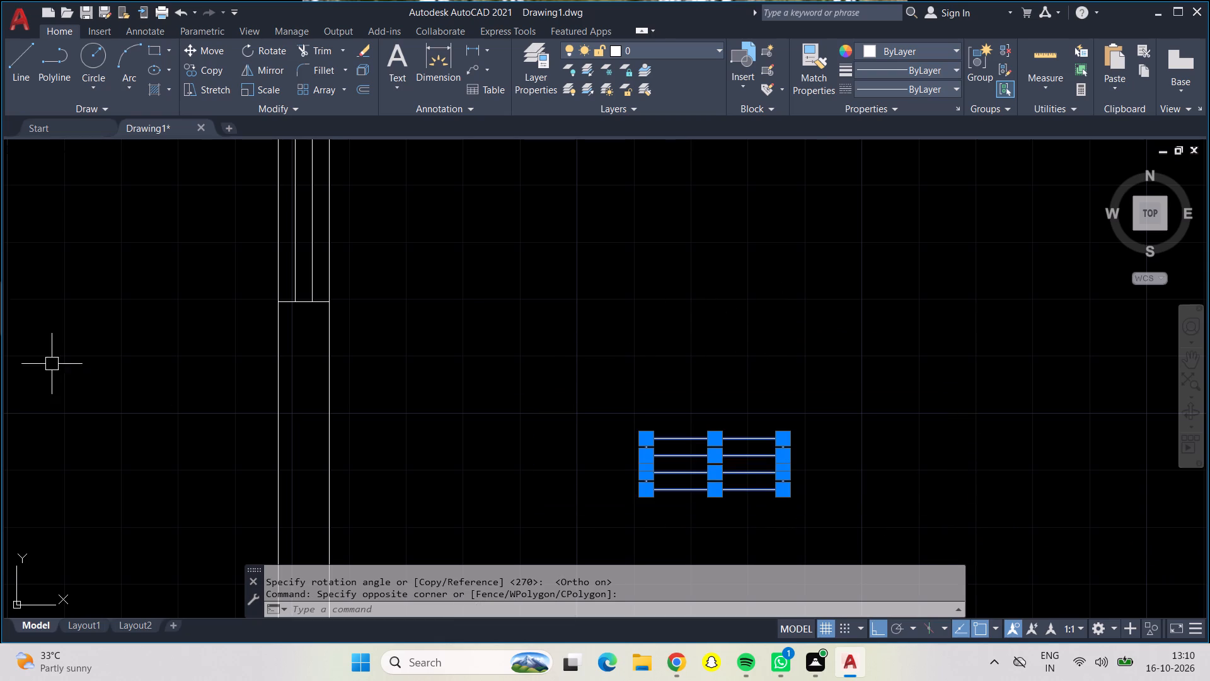
left_click(219, 73)
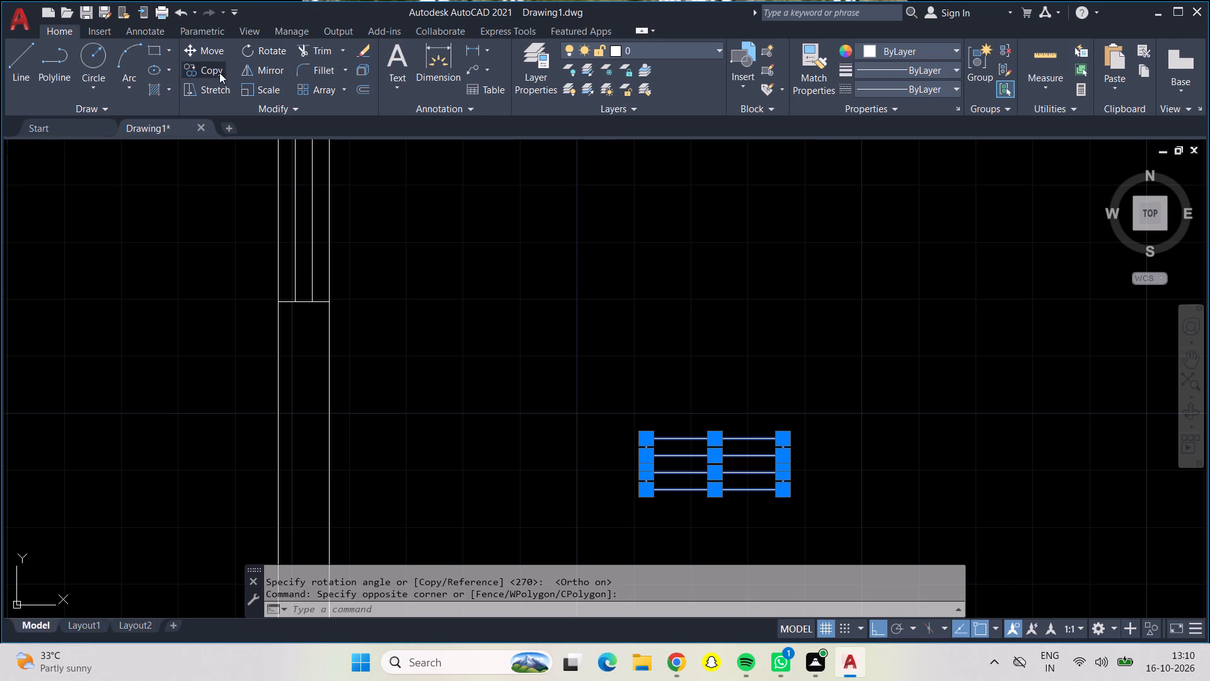
left_click(676, 445)
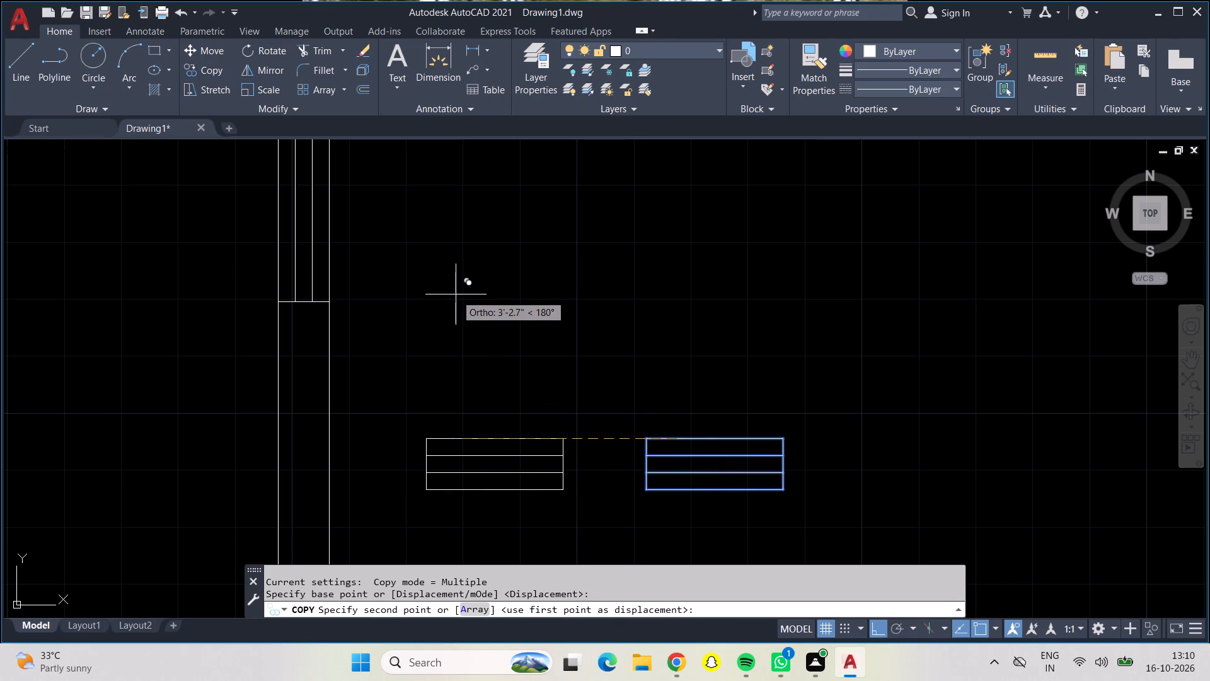
key("F8")
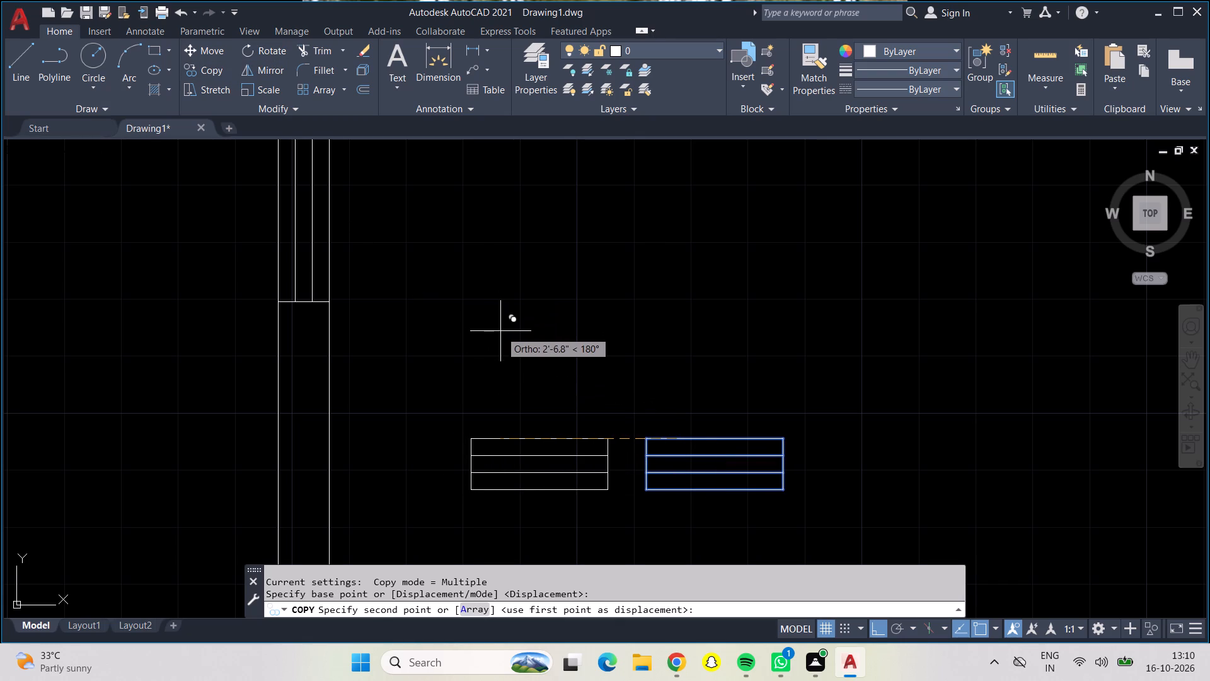
scroll(533, 356, "down", 2)
middle_click_drag(331, 320, 654, 419)
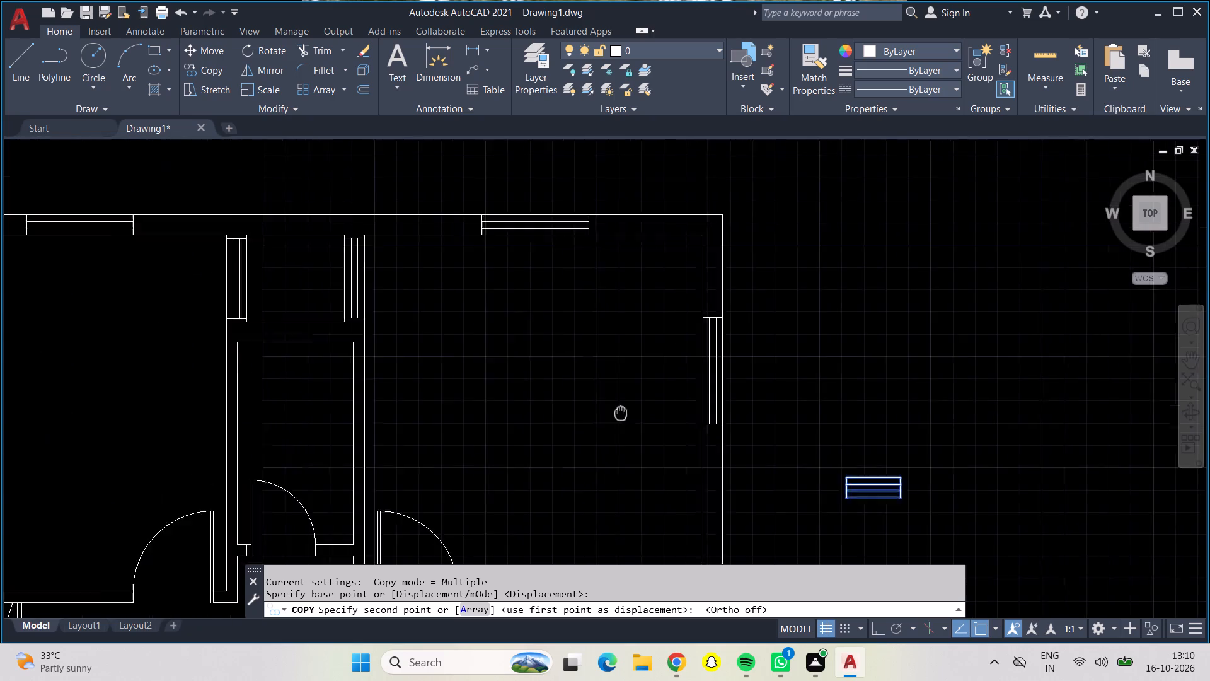
middle_click_drag(654, 419, 701, 427)
scroll(381, 334, "up", 1)
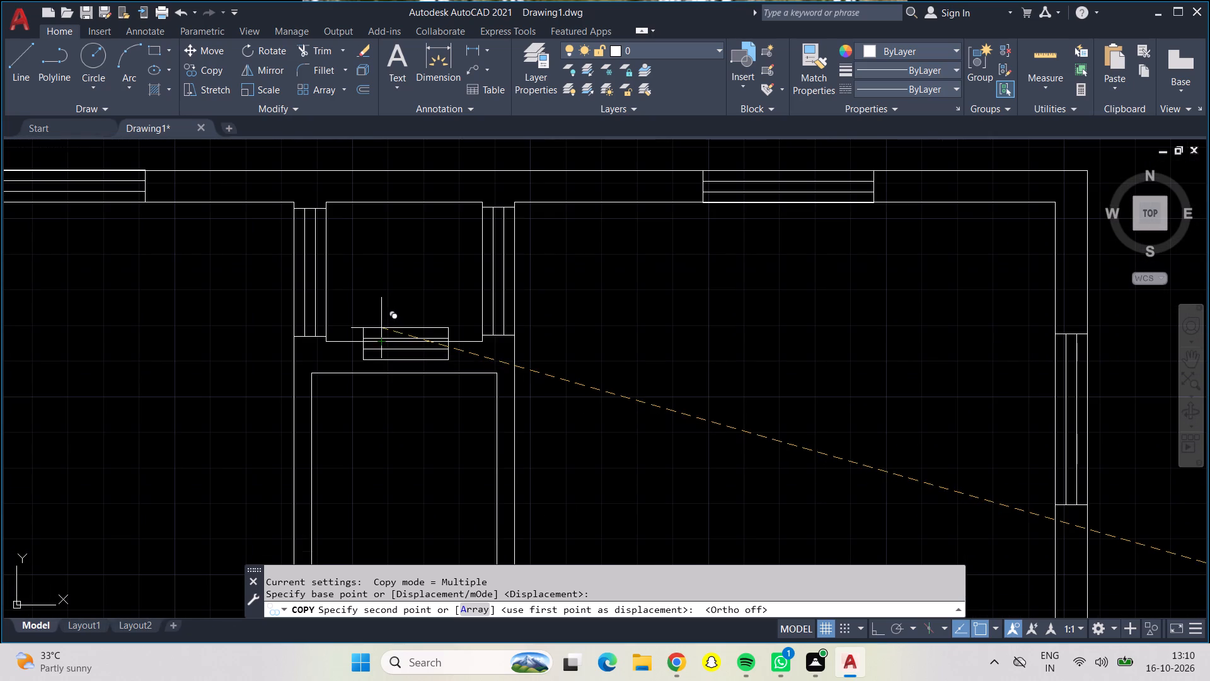
scroll(354, 367, "up", 2)
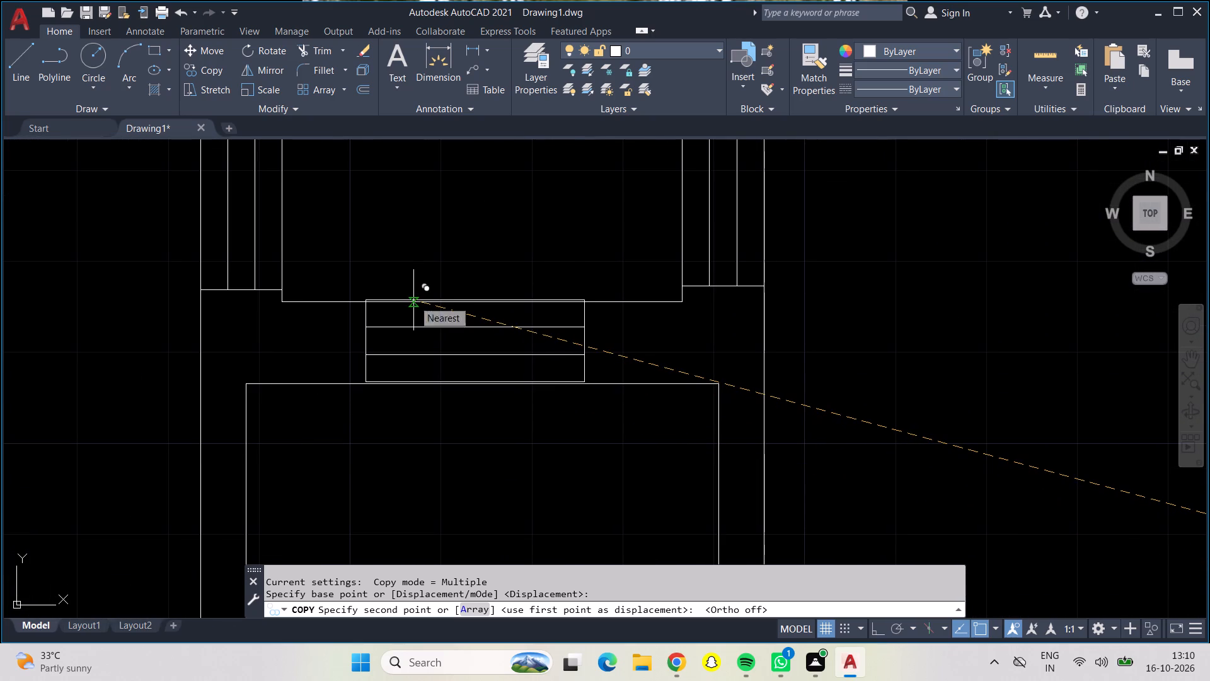
left_click(413, 303)
Place a second copy of the 2' window in the bottom wall of the lower small room, next to the staircase area.
scroll(424, 385, "down", 2)
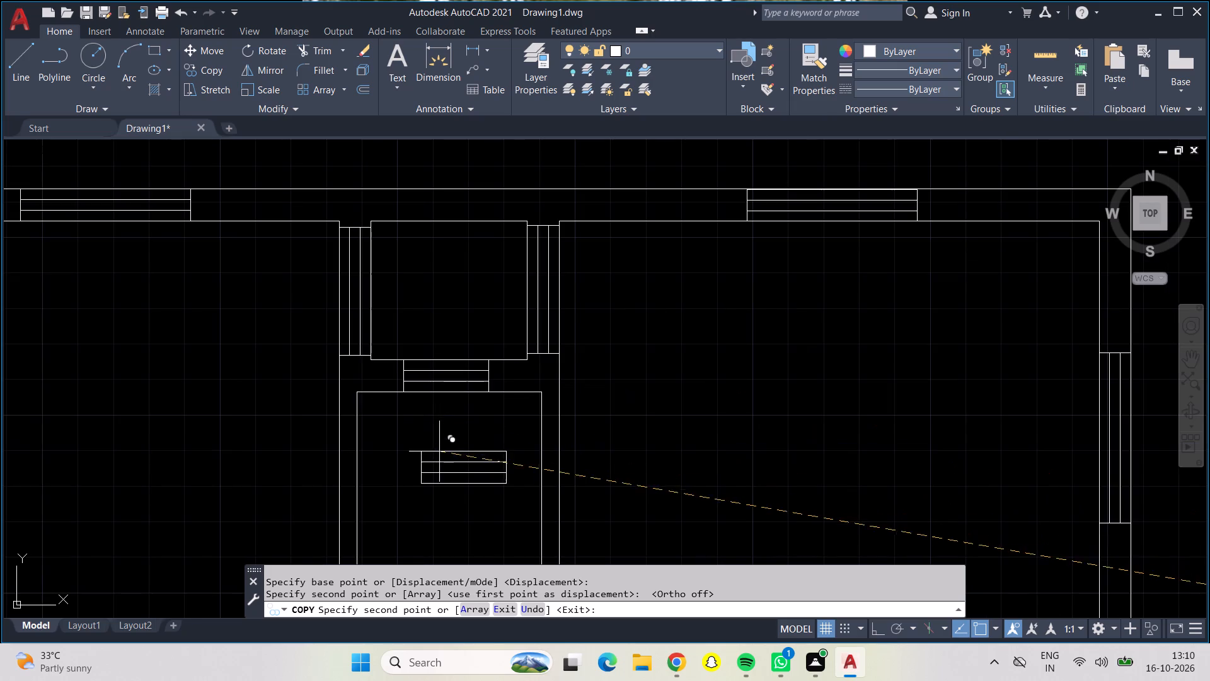
scroll(439, 455, "down", 1)
middle_click_drag(439, 455, 418, 358)
scroll(530, 427, "down", 1)
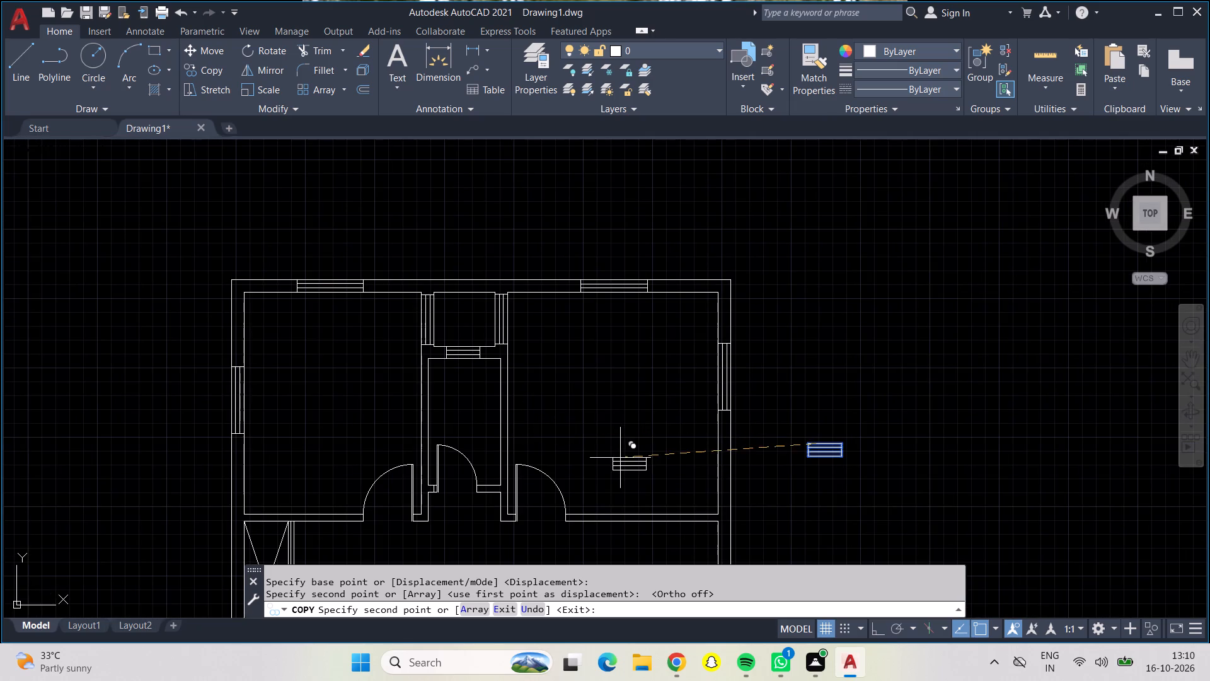
middle_click_drag(621, 458, 560, 141)
middle_click_drag(471, 472, 457, 250)
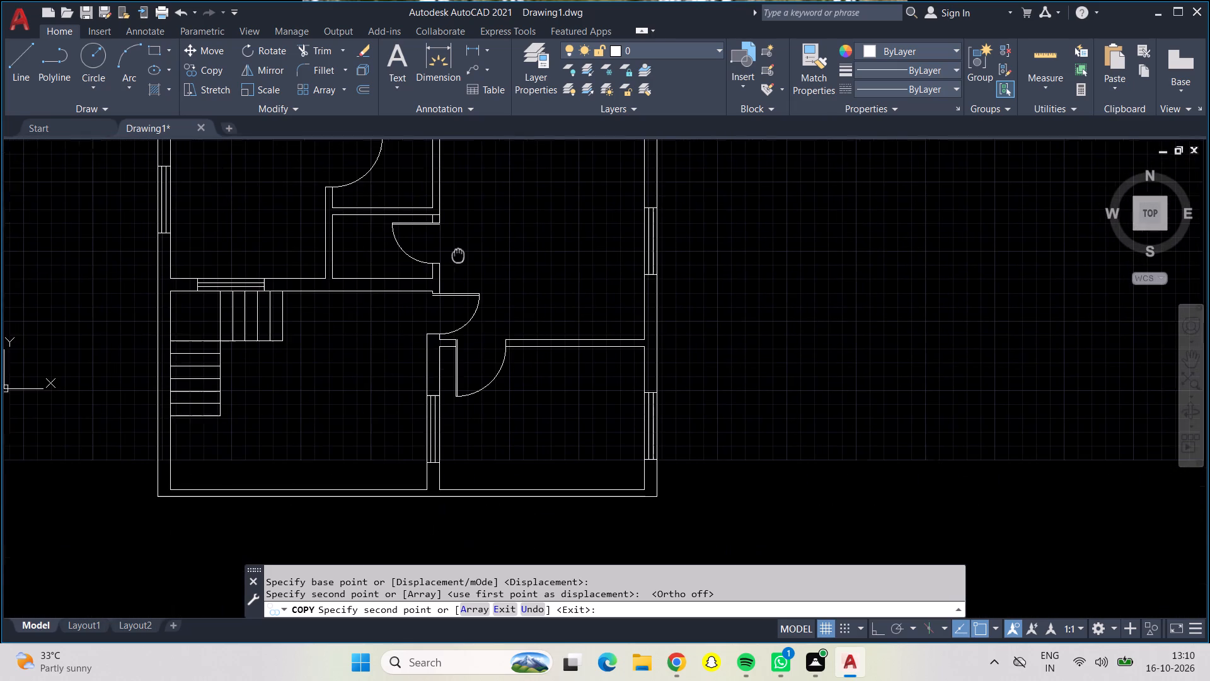
middle_click_drag(457, 250, 457, 250)
scroll(358, 277, "up", 3)
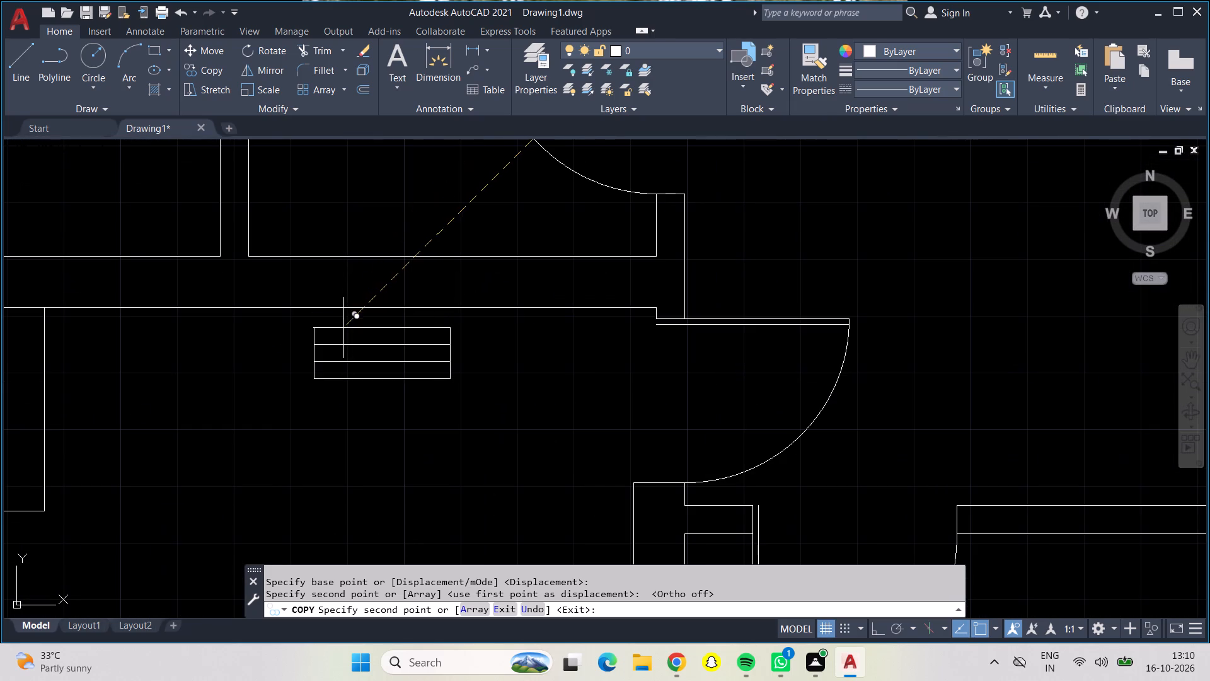
middle_click_drag(344, 330, 488, 388)
scroll(488, 389, "up", 1)
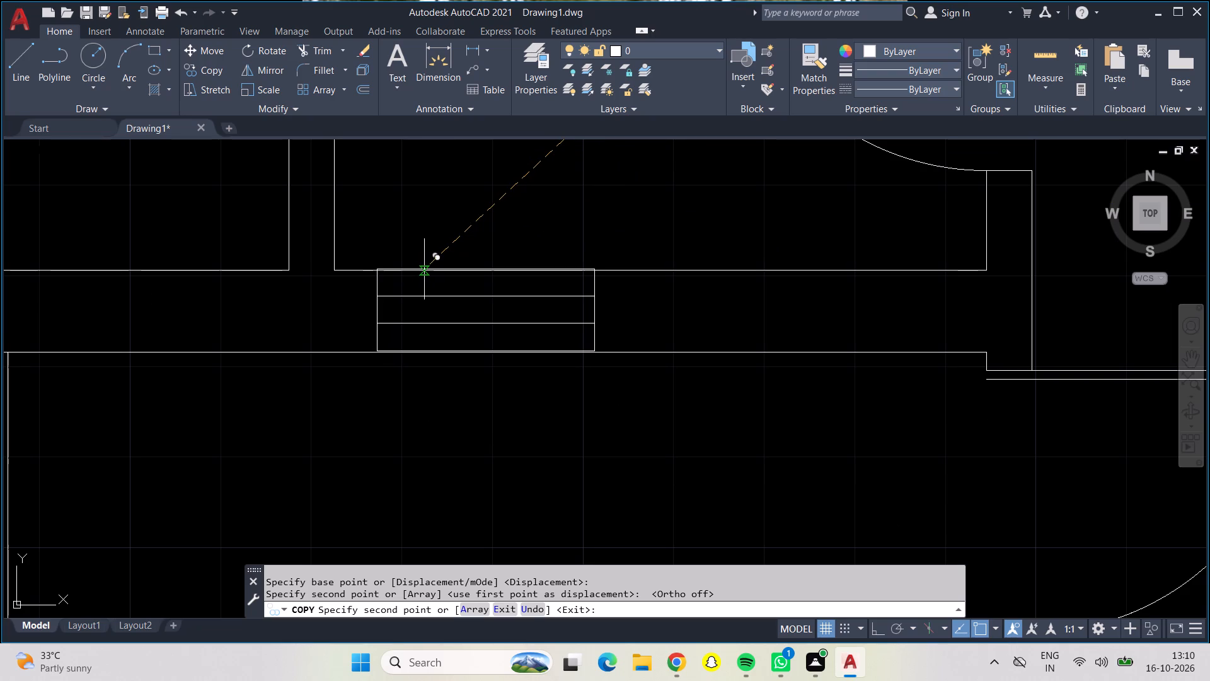
left_click(424, 269)
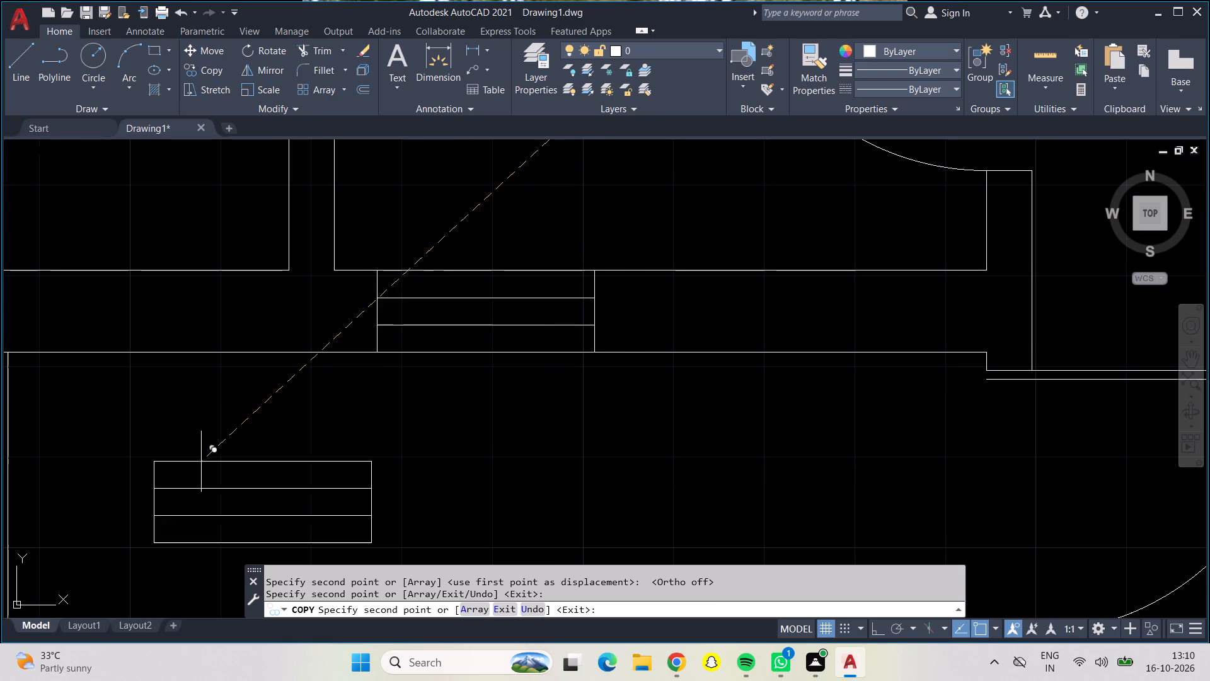
scroll(238, 479, "down", 2)
scroll(356, 433, "down", 1)
scroll(397, 390, "down", 2)
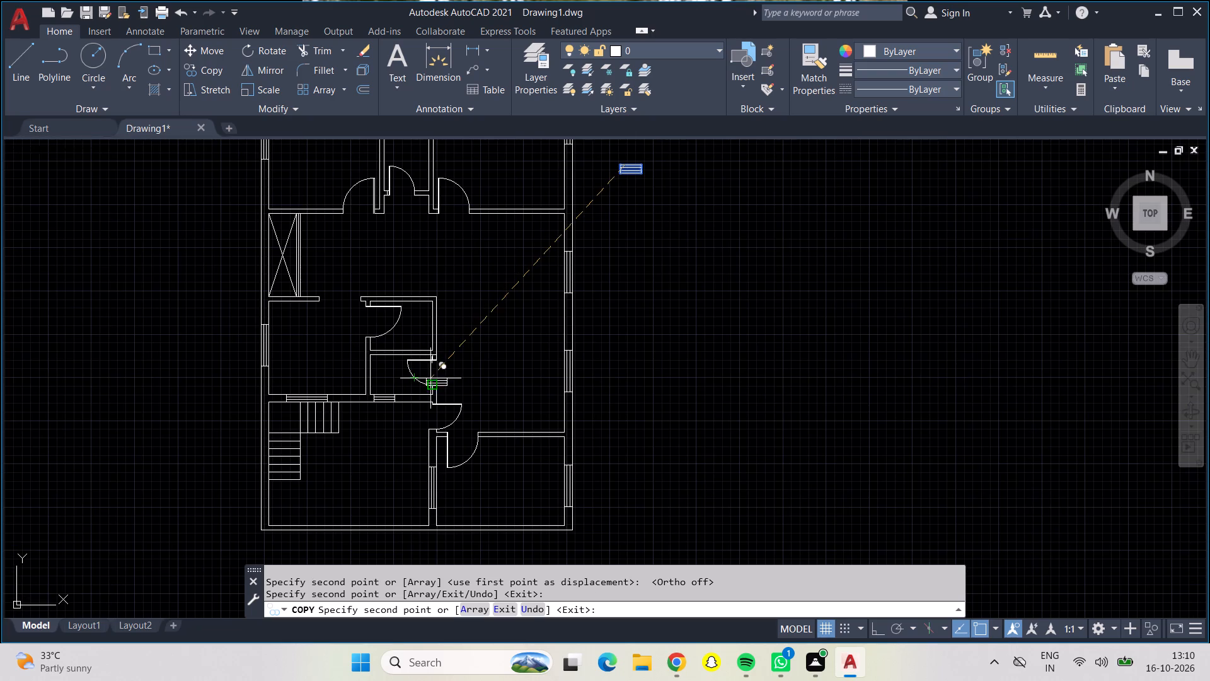
key("Return")
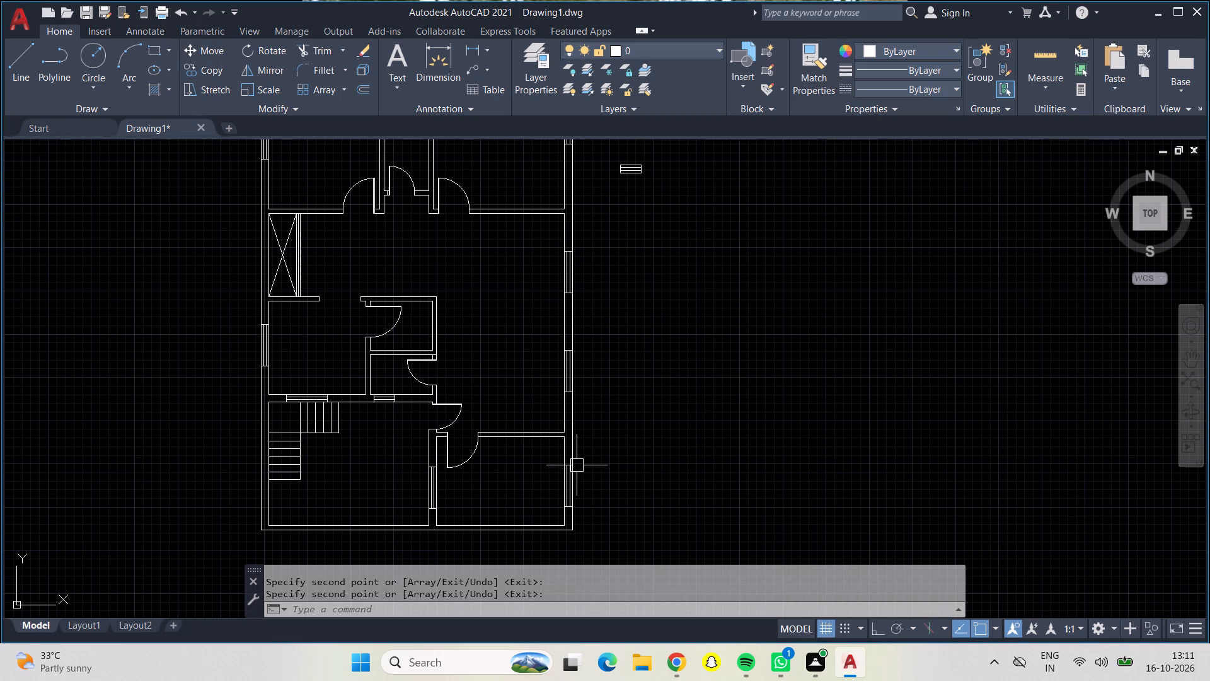
Delete the spare 2' window symbol outside the plan's right wall.
scroll(507, 484, "down", 1)
middle_click_drag(504, 484, 611, 530)
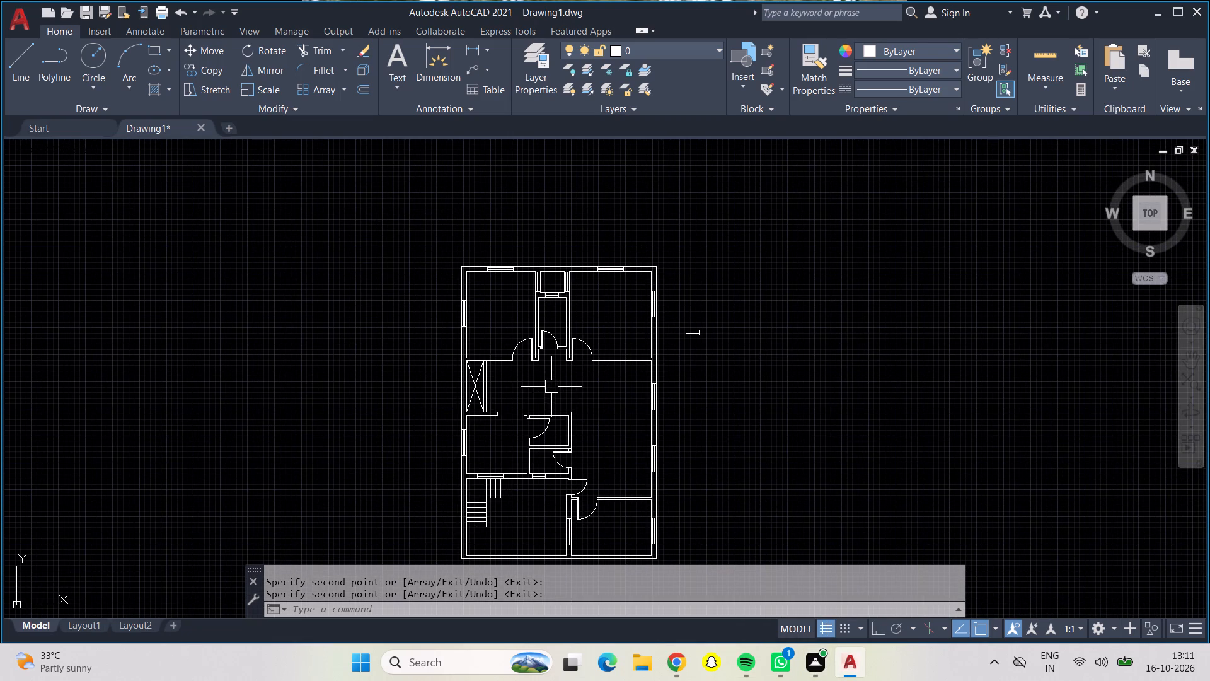
middle_click_drag(549, 385, 653, 417)
scroll(653, 417, "up", 1)
middle_click_drag(655, 419, 654, 415)
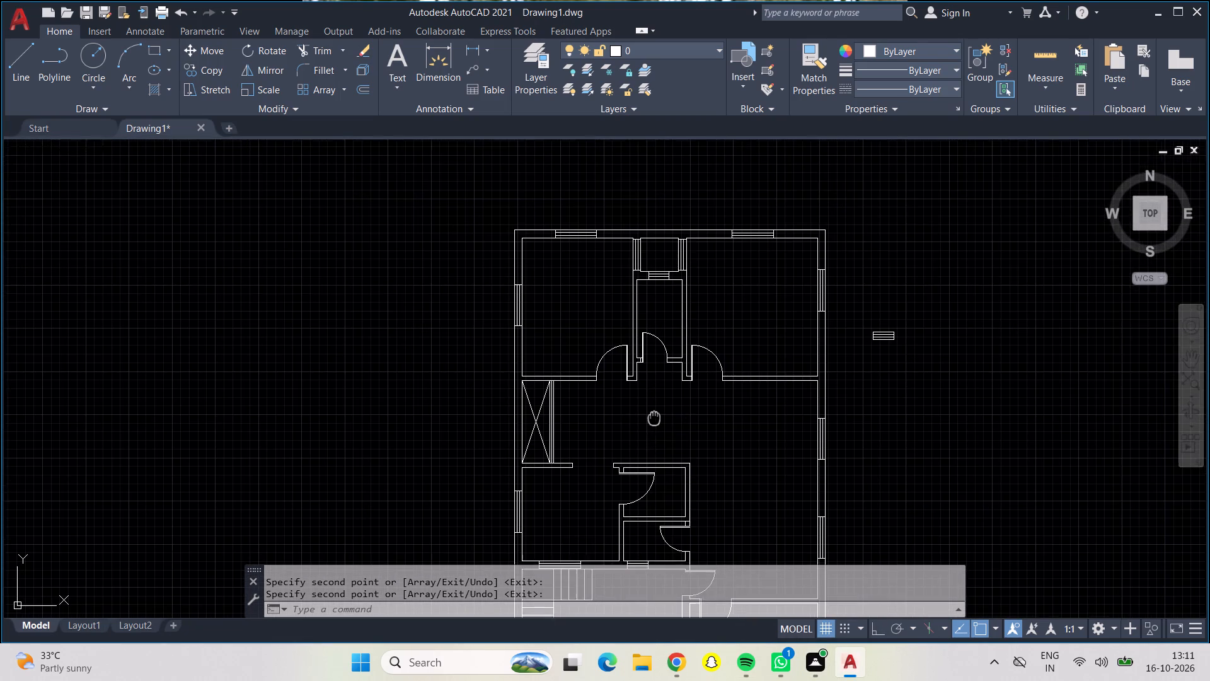
middle_click_drag(654, 415, 651, 398)
left_click(852, 296)
left_click(911, 335)
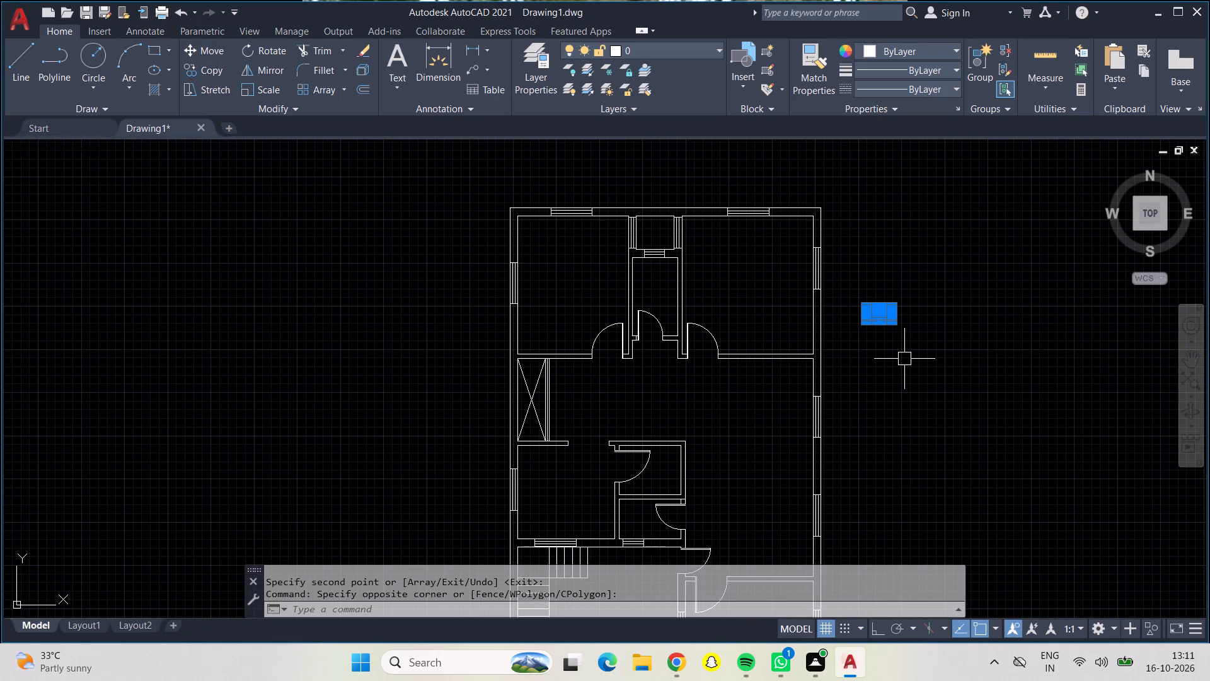
key("Delete")
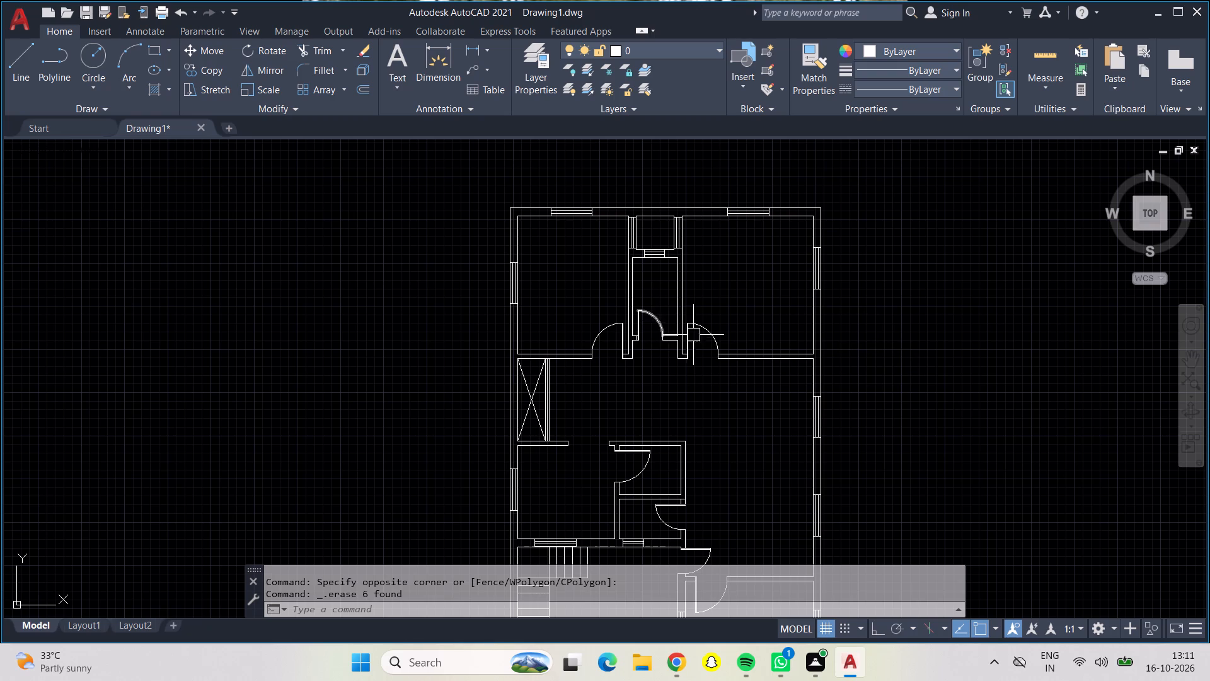
scroll(709, 345, "down", 1)
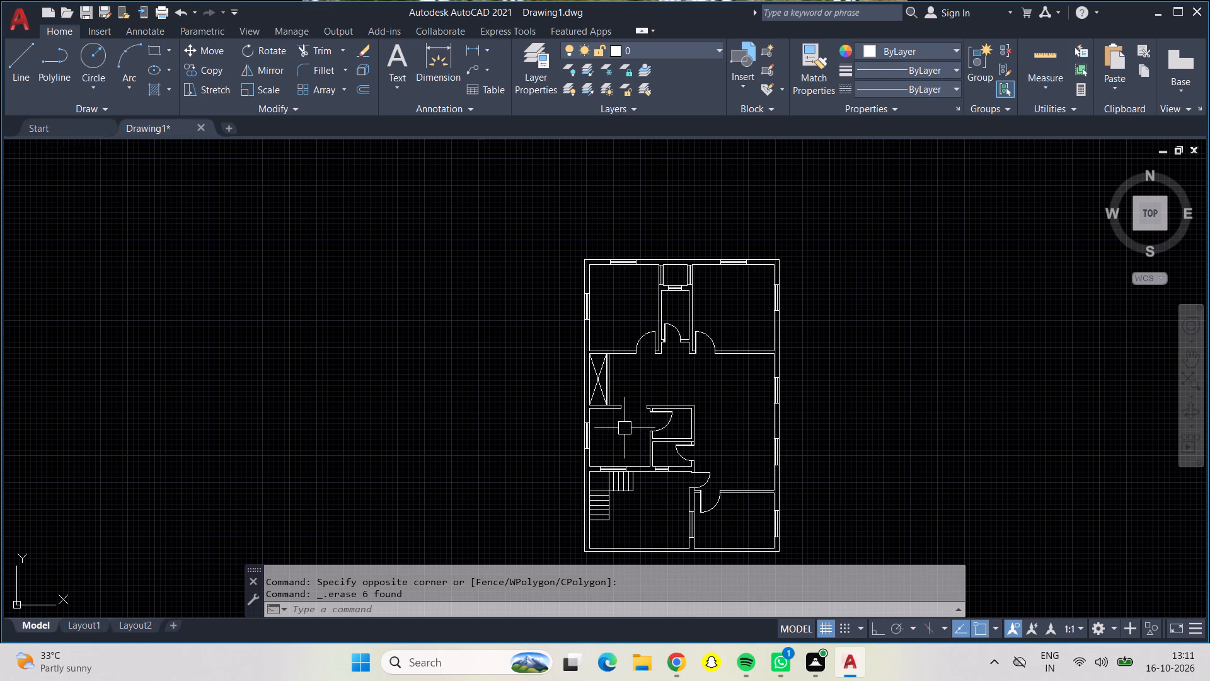
Examine the windows, doors and openings of the plan from the upper rooms down to the middle rooms.
scroll(625, 428, "up", 1)
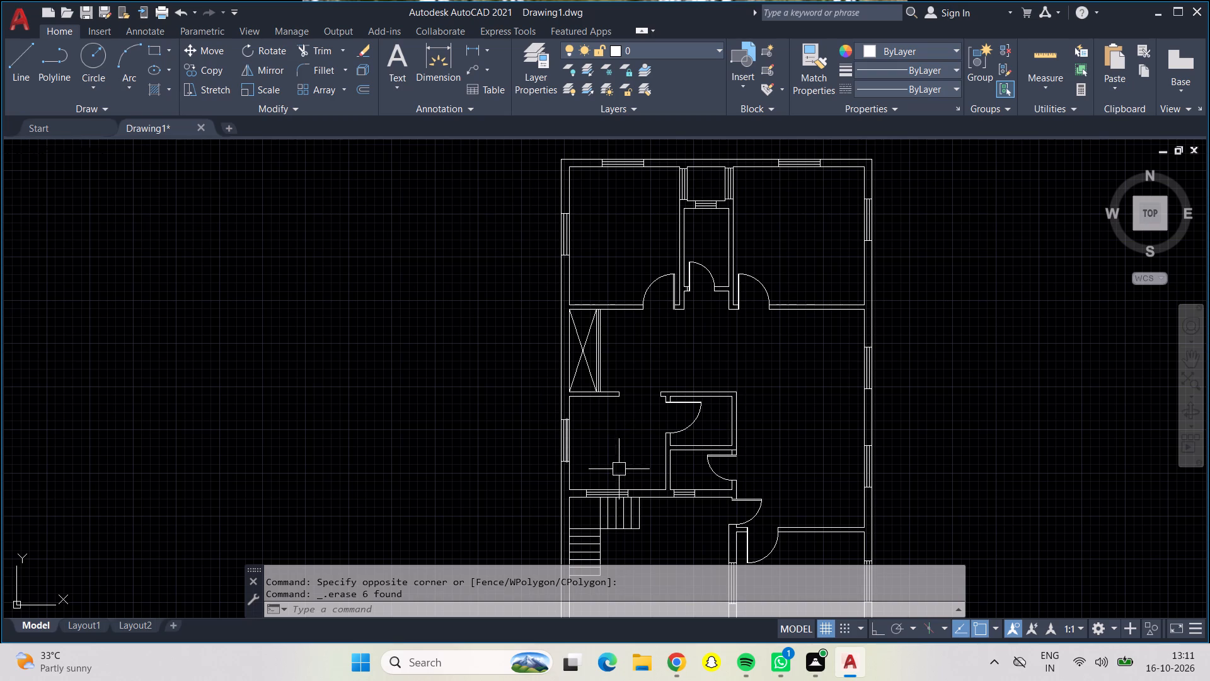
middle_click_drag(681, 337, 658, 327)
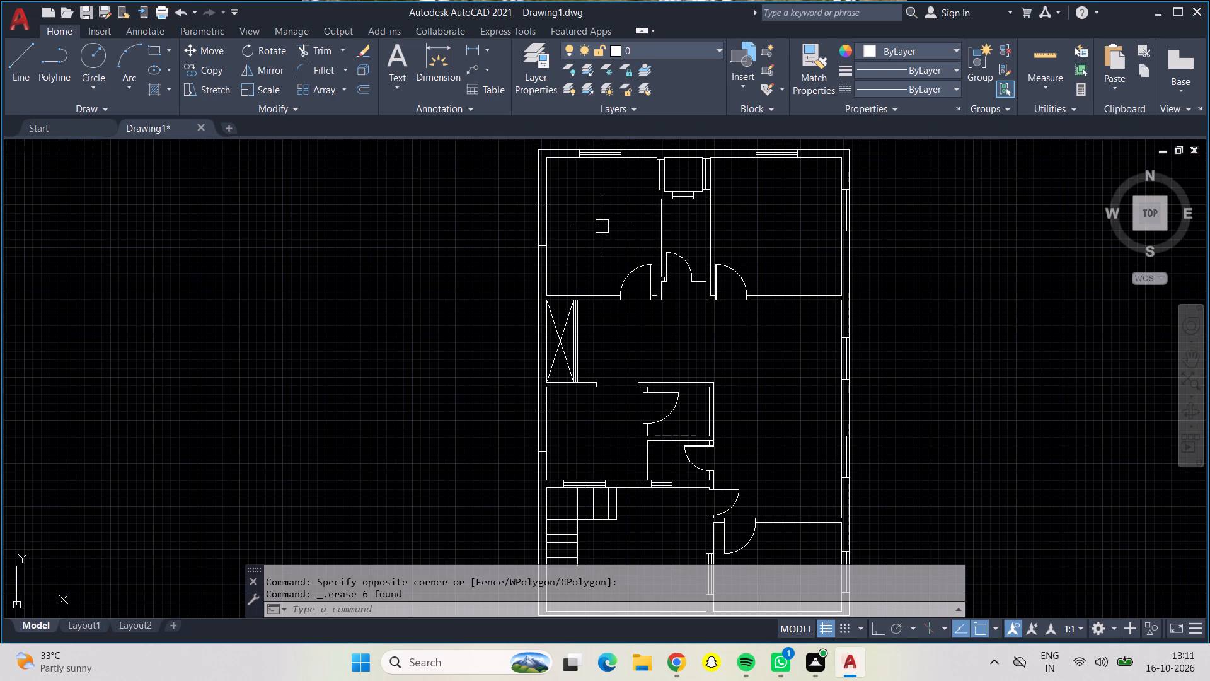
middle_click_drag(573, 217, 480, 224)
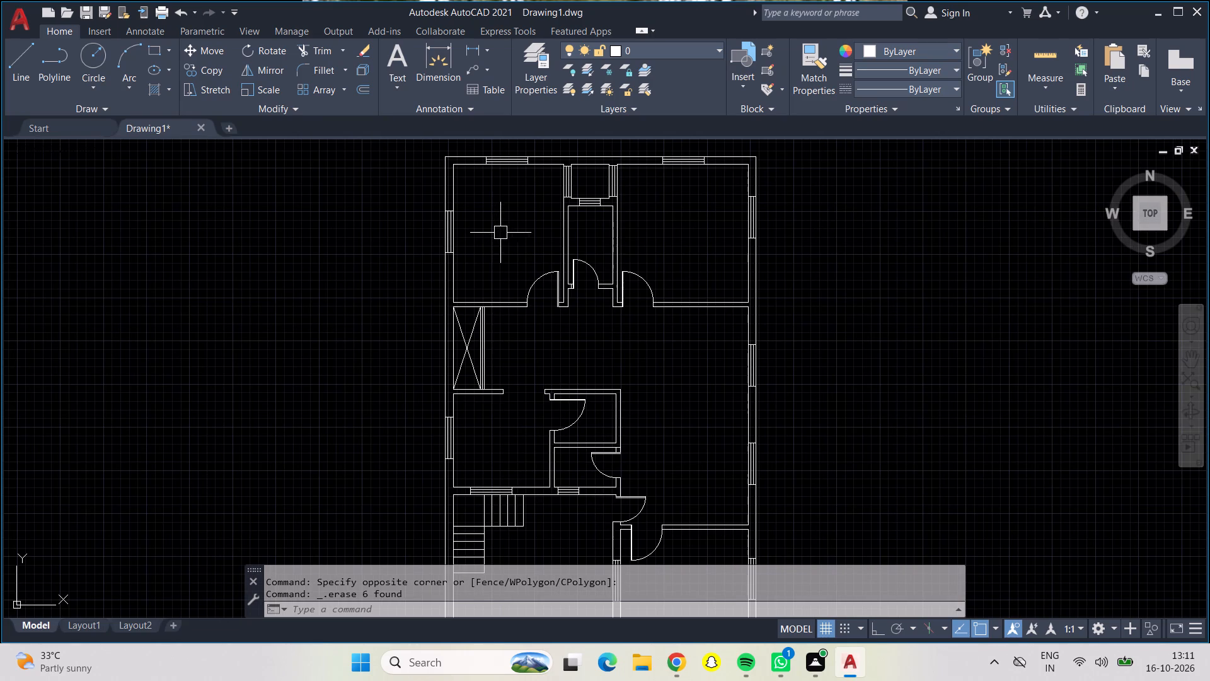
scroll(592, 193, "up", 2)
middle_click_drag(592, 192, 642, 307)
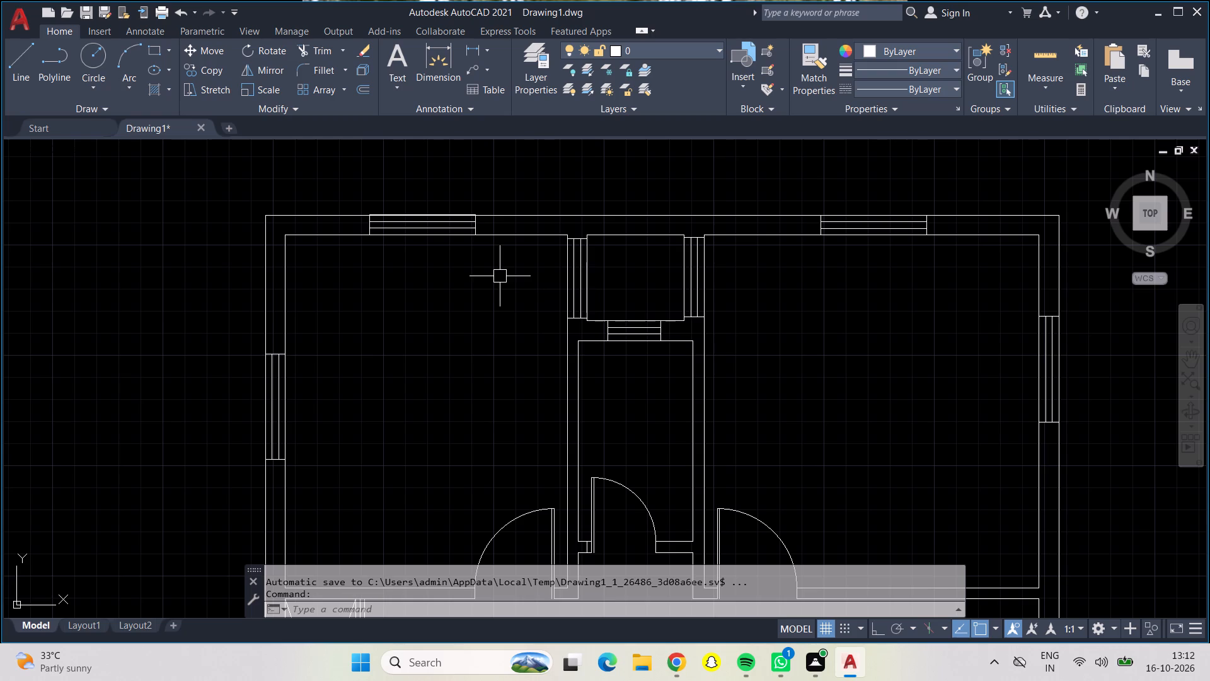
middle_click_drag(434, 361, 345, 322)
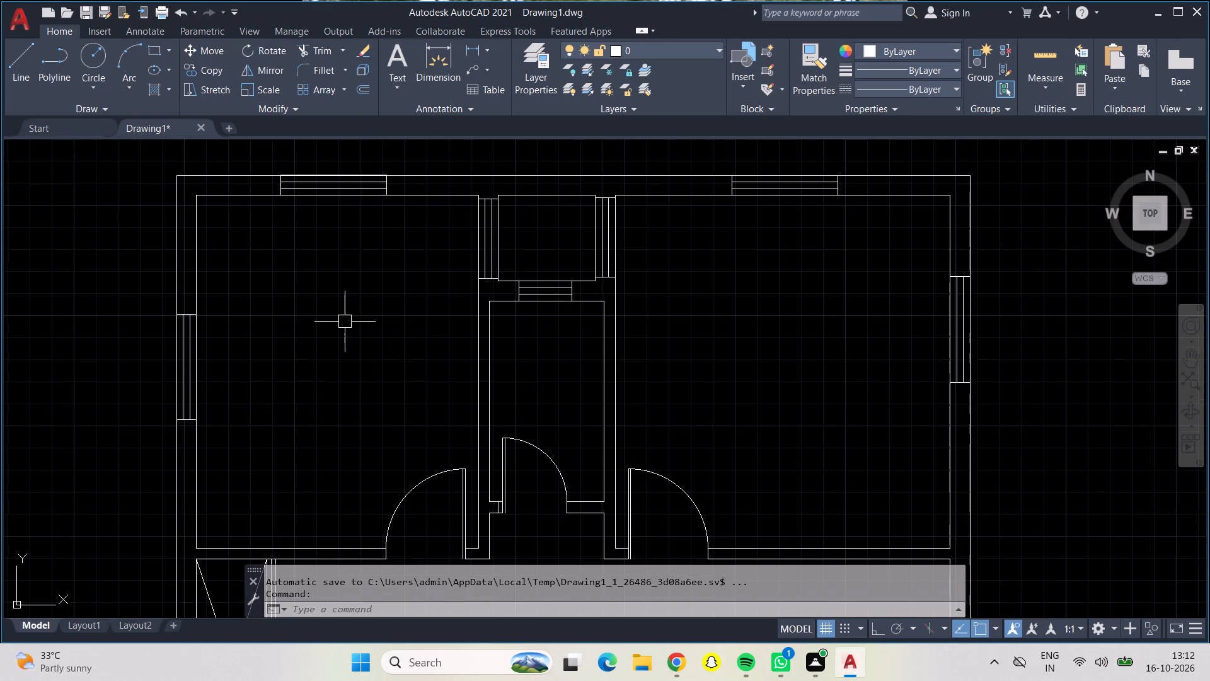
scroll(346, 334, "down", 1)
middle_click_drag(346, 334, 331, 290)
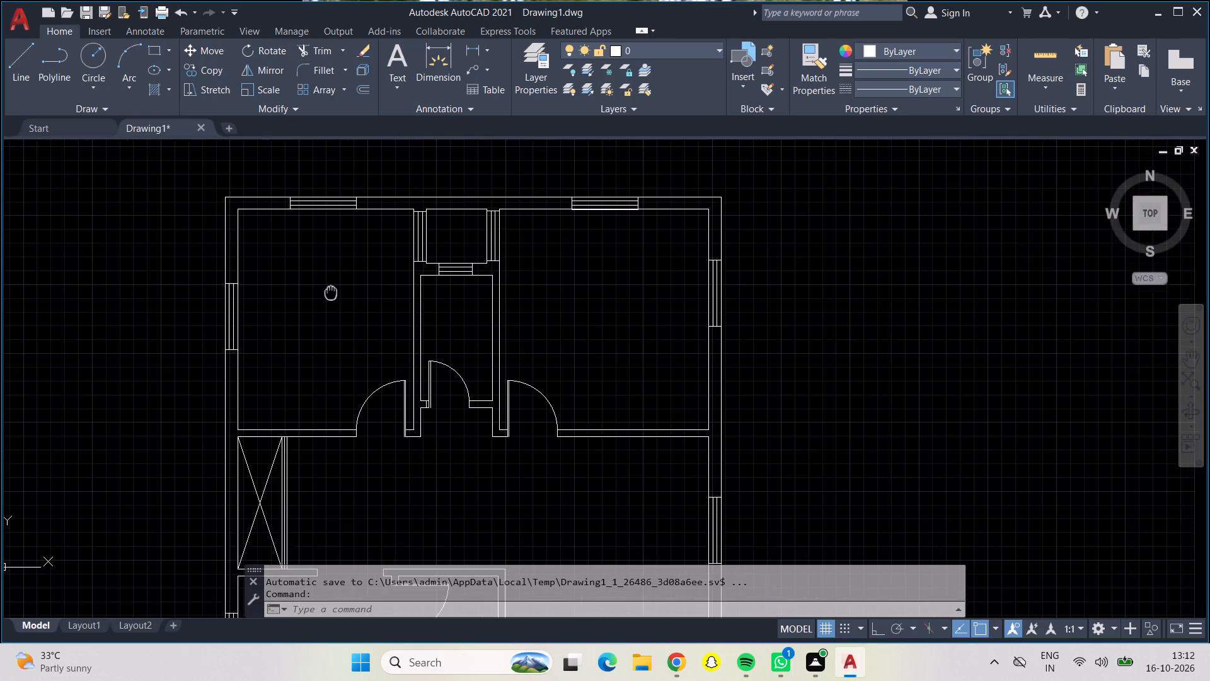
middle_click_drag(331, 290, 330, 247)
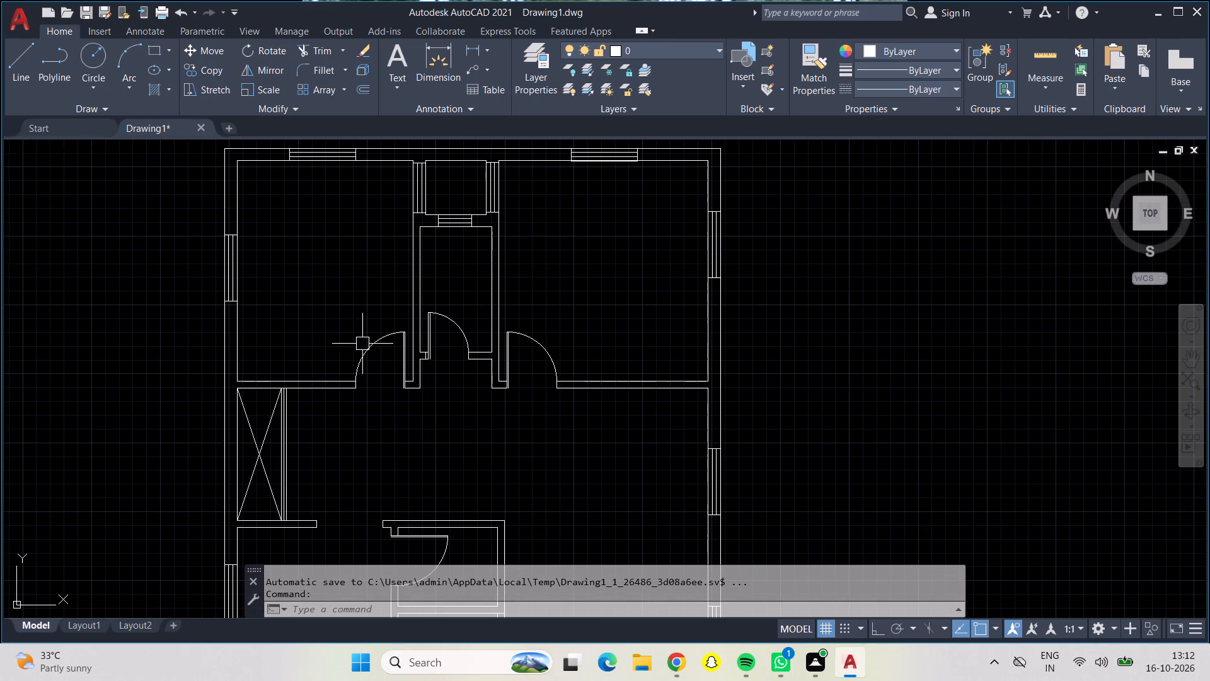
middle_click_drag(331, 409, 320, 374)
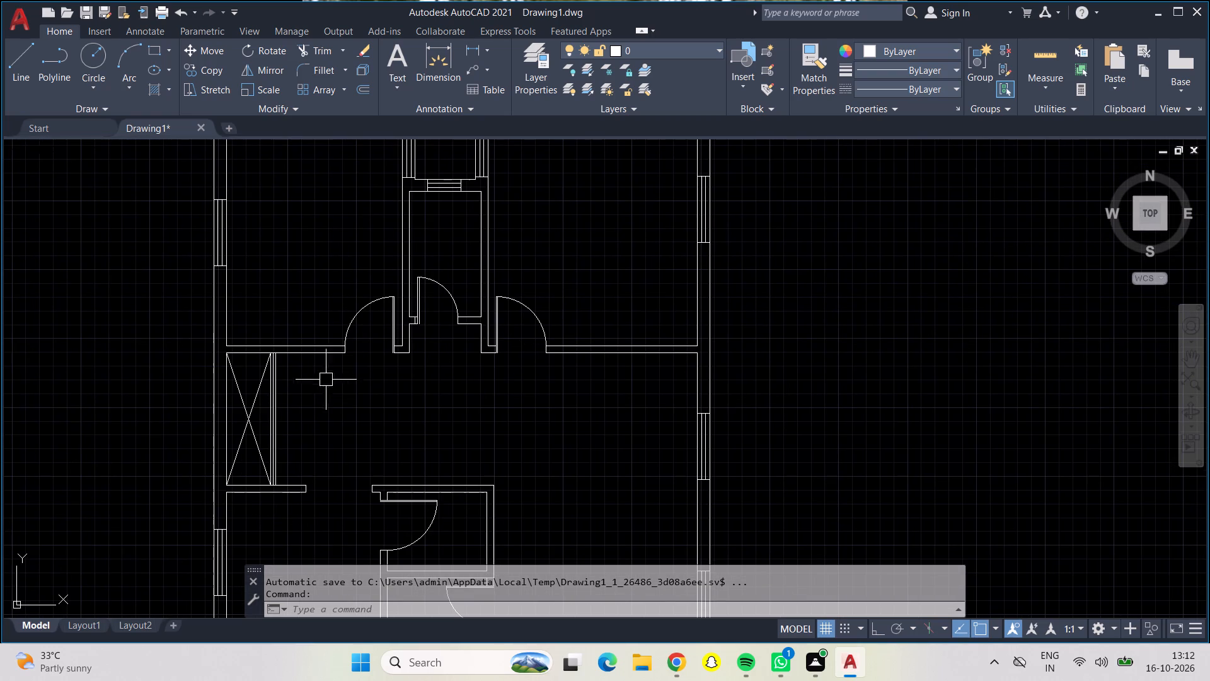
middle_click_drag(342, 482, 340, 405)
Draw crossing diagonal lines, with a closing line at one end, across the wall opening just below the X-marked rectangle.
left_click(18, 66)
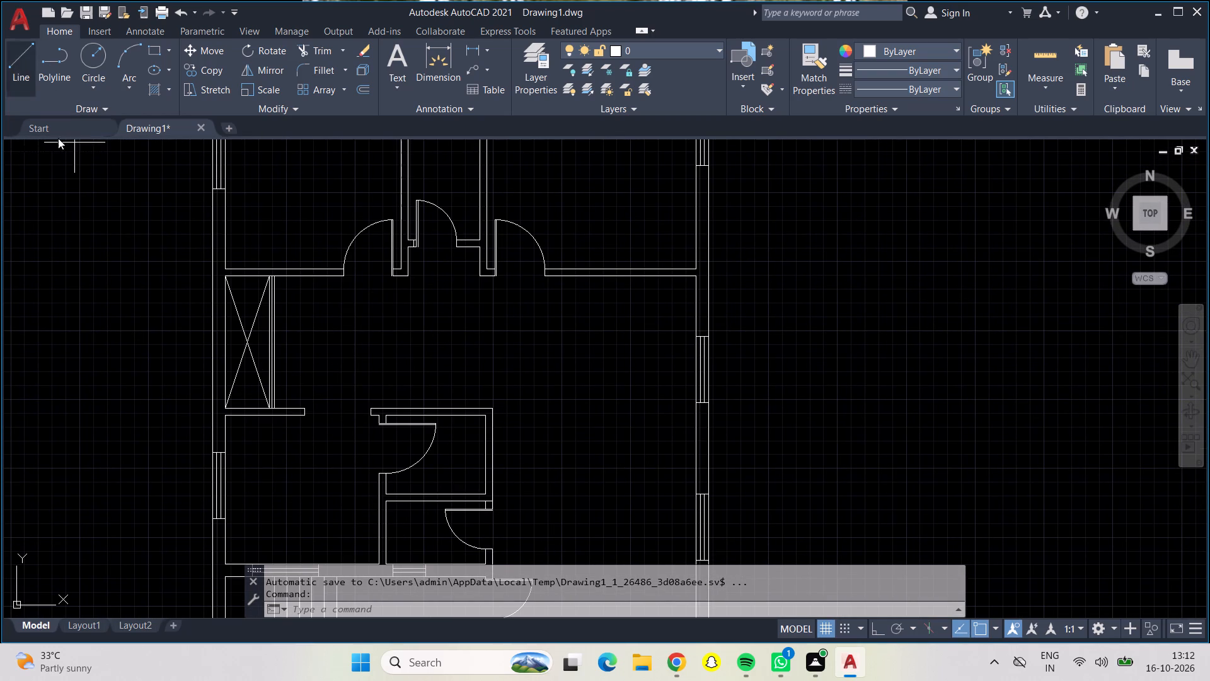
scroll(302, 416, "up", 1)
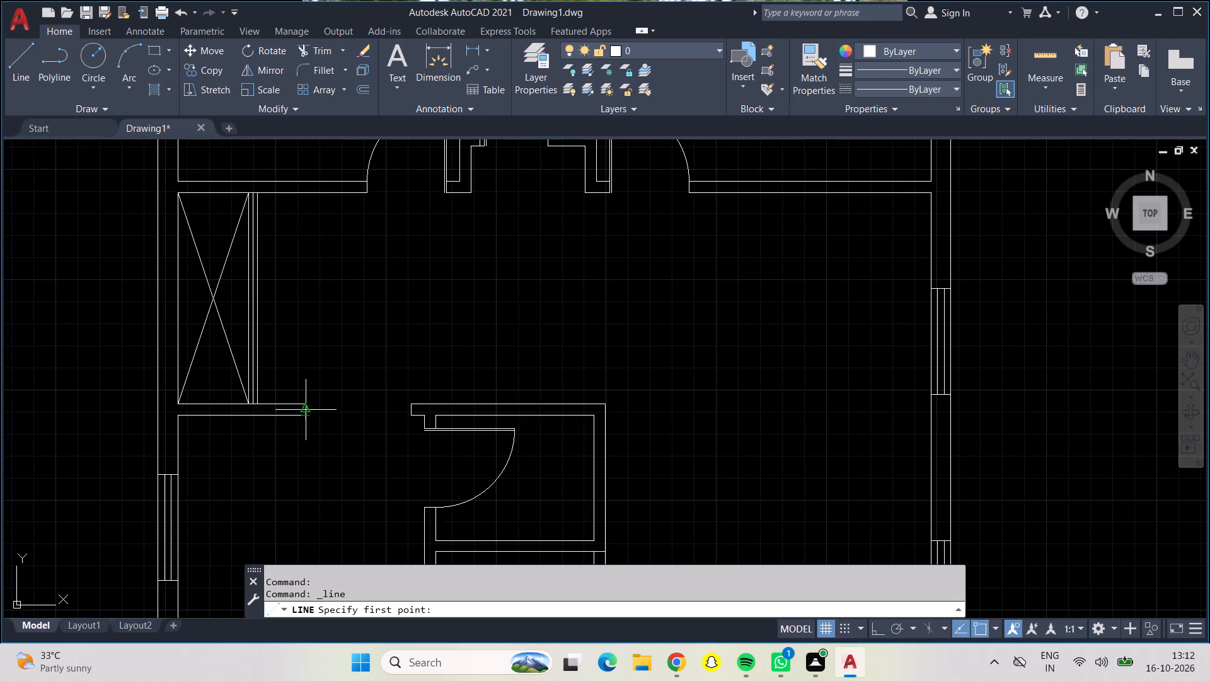
left_click(302, 417)
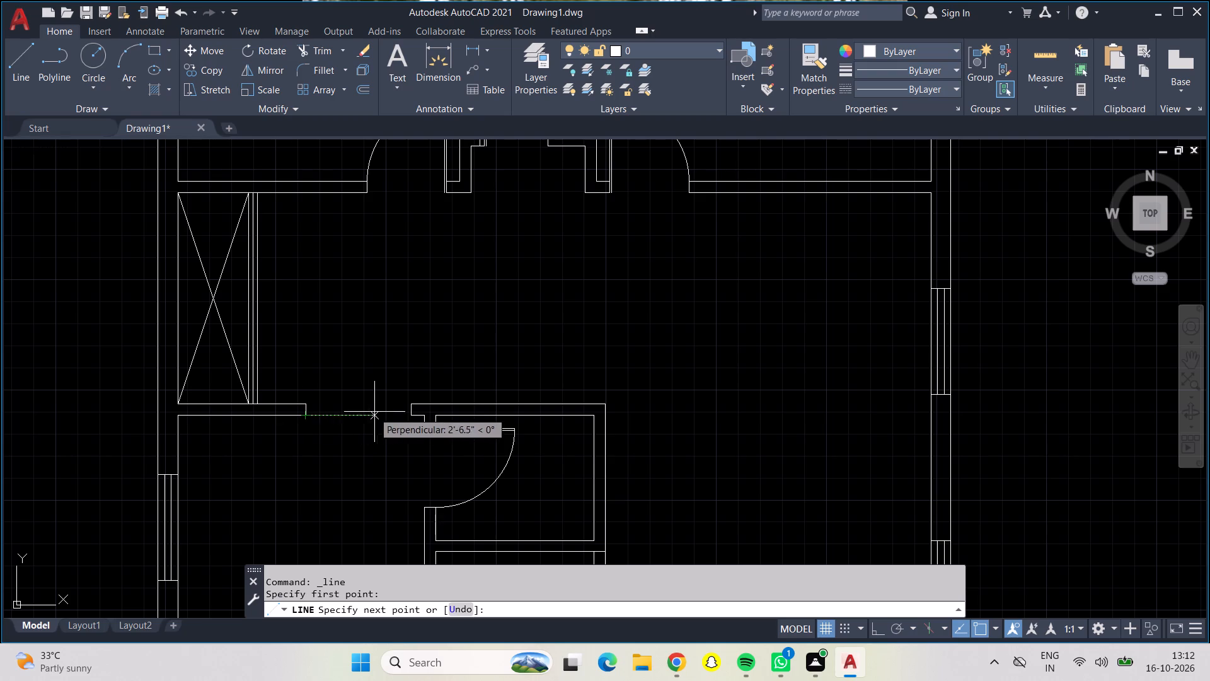
left_click(412, 404)
left_click(415, 419)
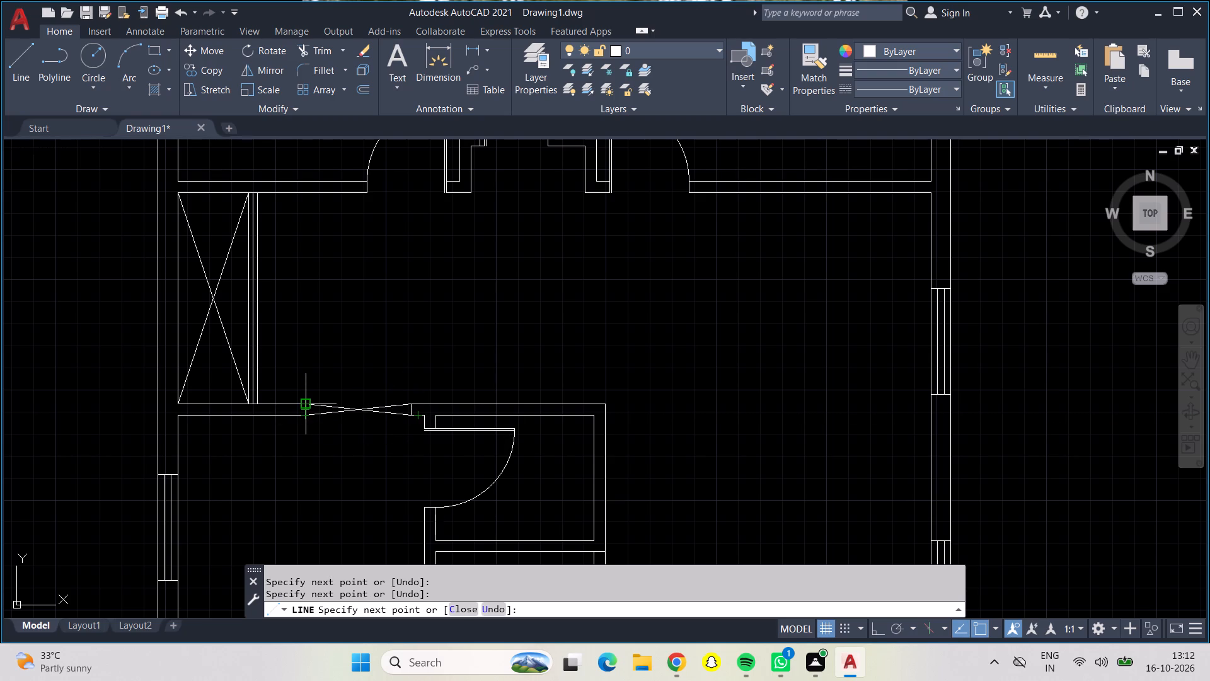
left_click(303, 400)
key("Return")
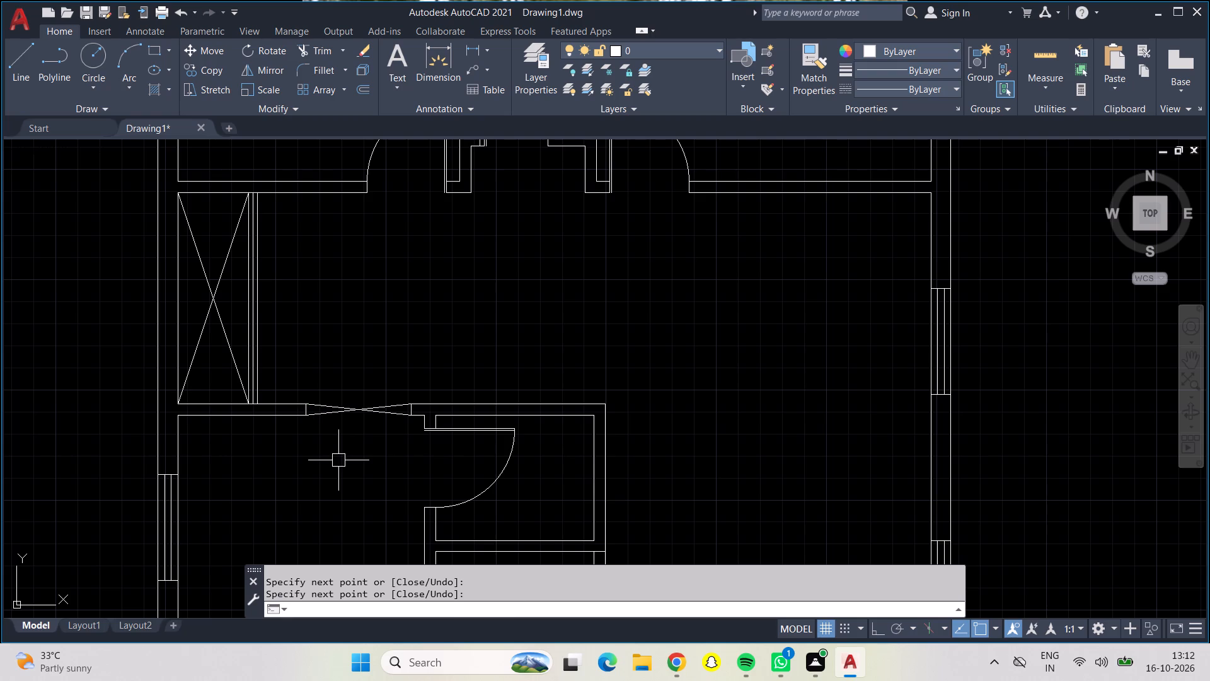
Place a multiline text box just above the window in the upper-left room's top wall.
scroll(338, 460, "down", 1)
middle_click_drag(357, 371, 296, 341)
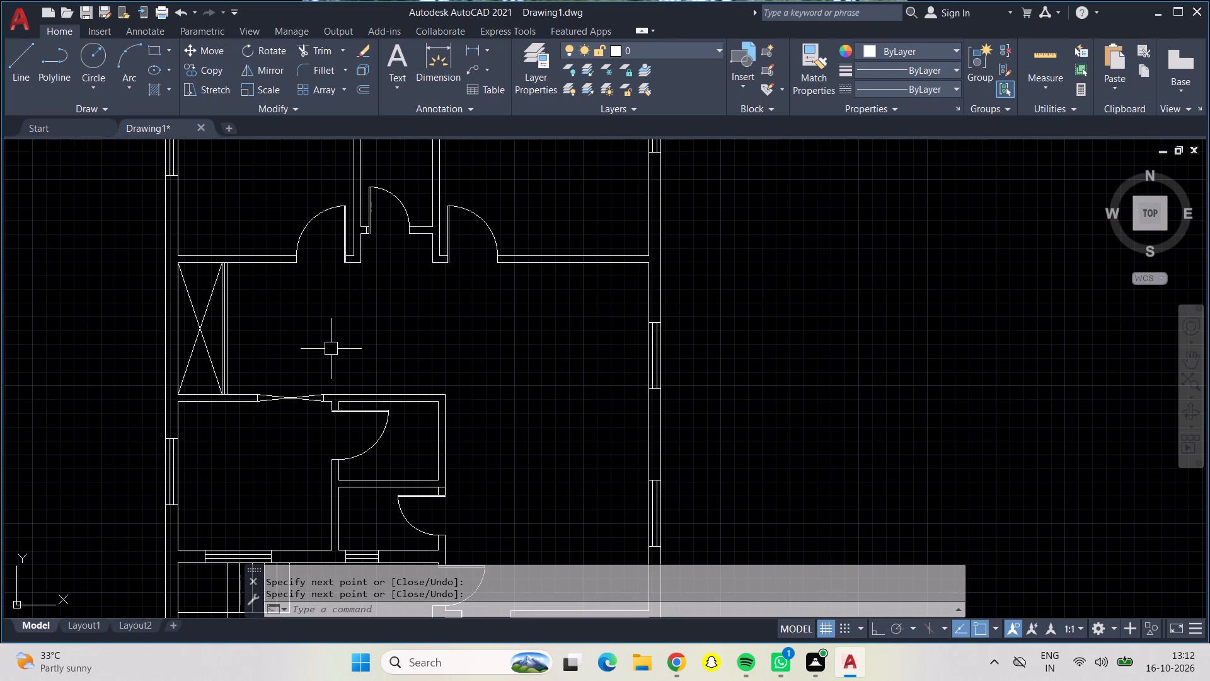
middle_click_drag(363, 337, 407, 388)
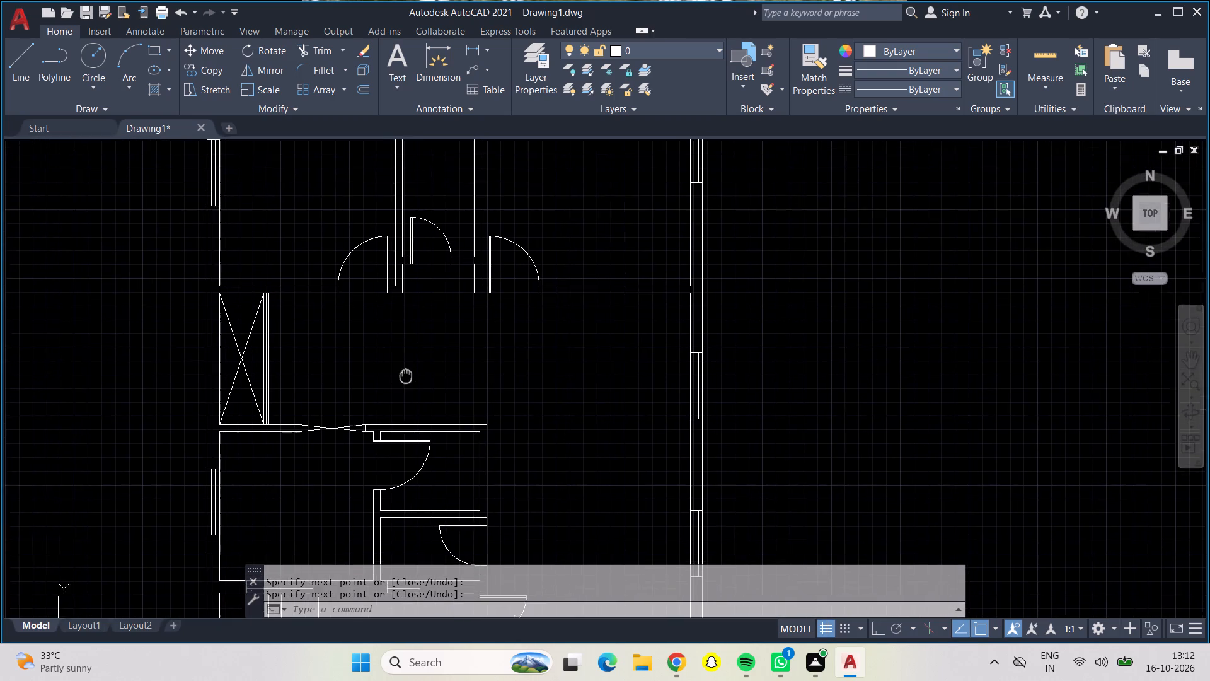
middle_click_drag(407, 388, 408, 394)
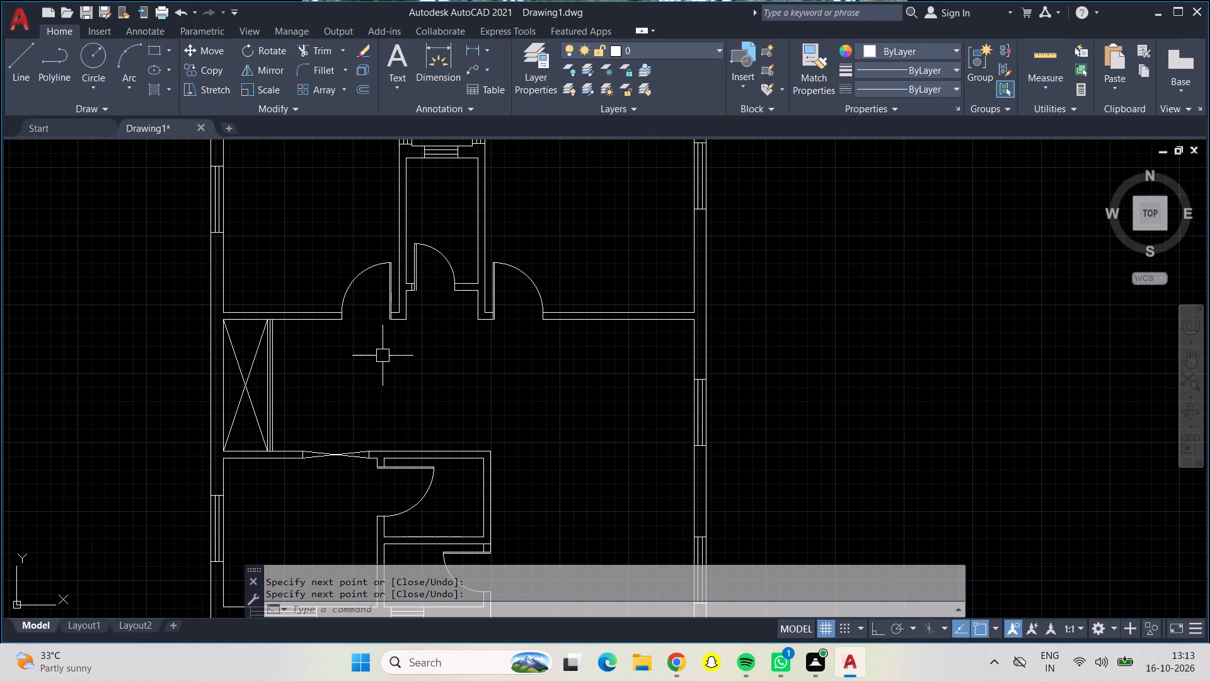
middle_click_drag(372, 376, 441, 445)
middle_click_drag(363, 315, 323, 417)
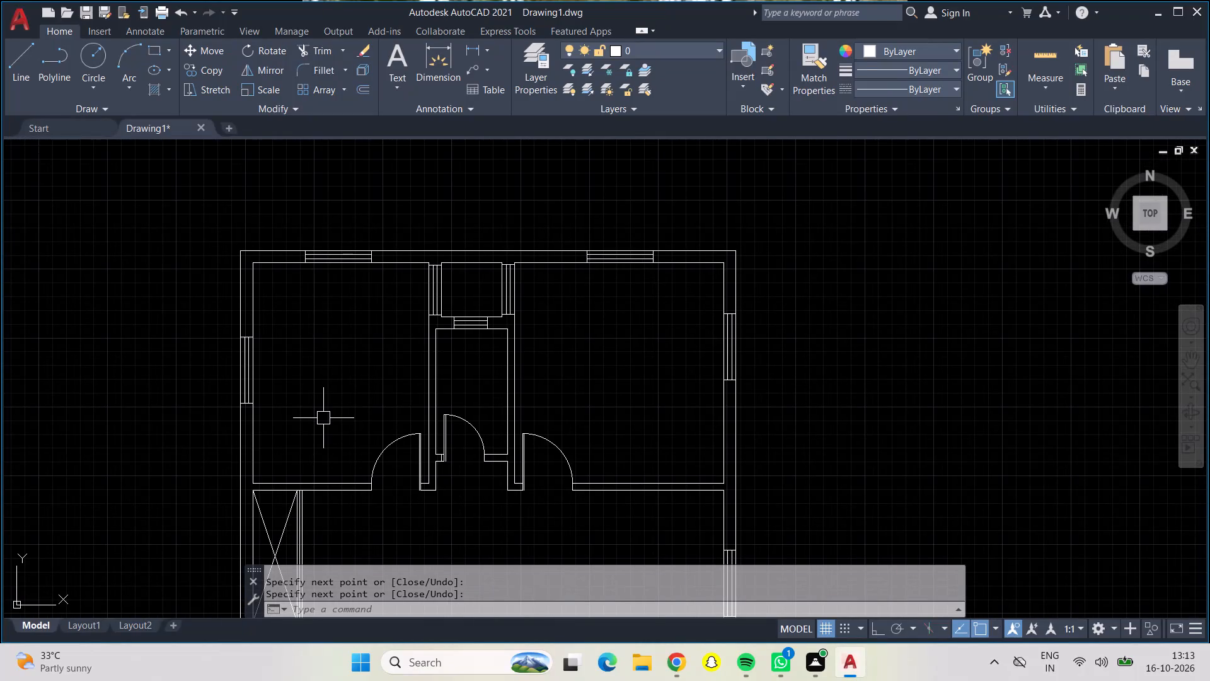
left_click(390, 61)
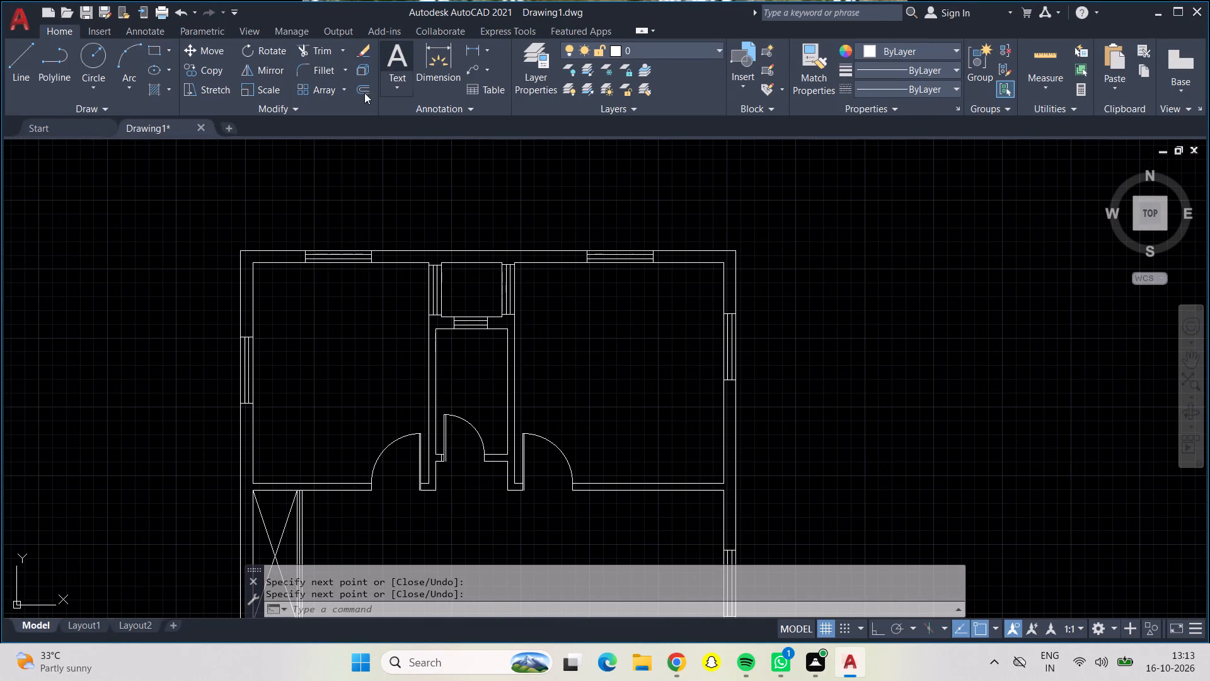
left_click(323, 222)
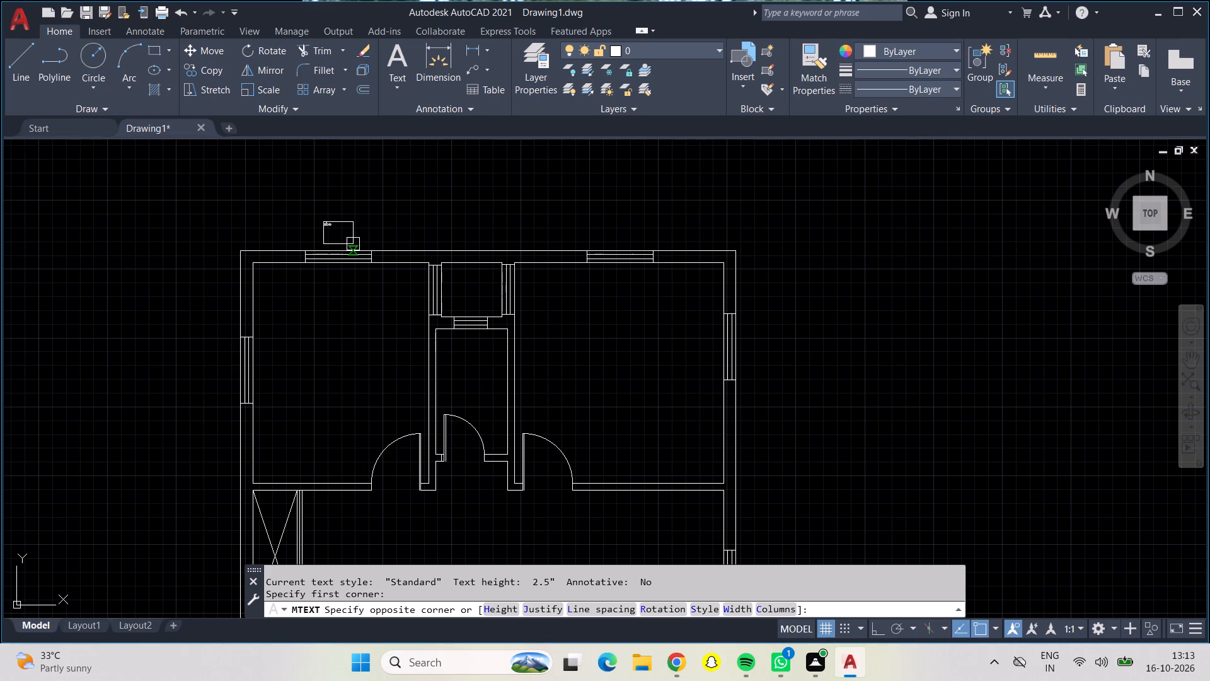
left_click(353, 244)
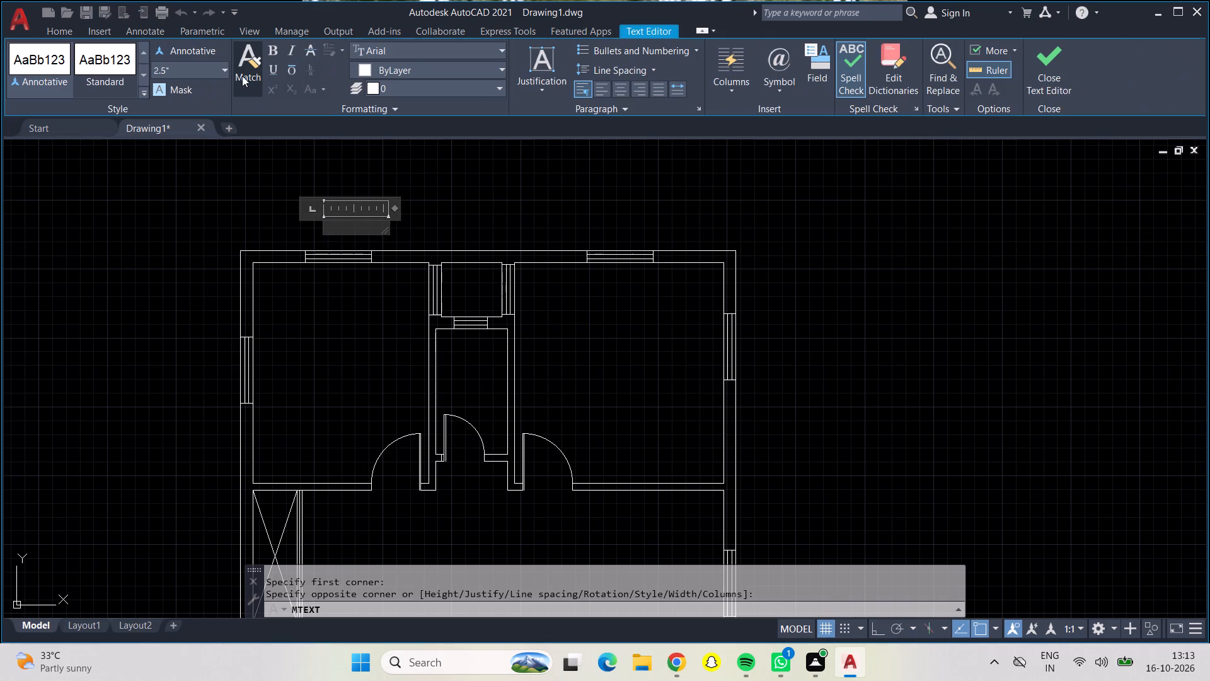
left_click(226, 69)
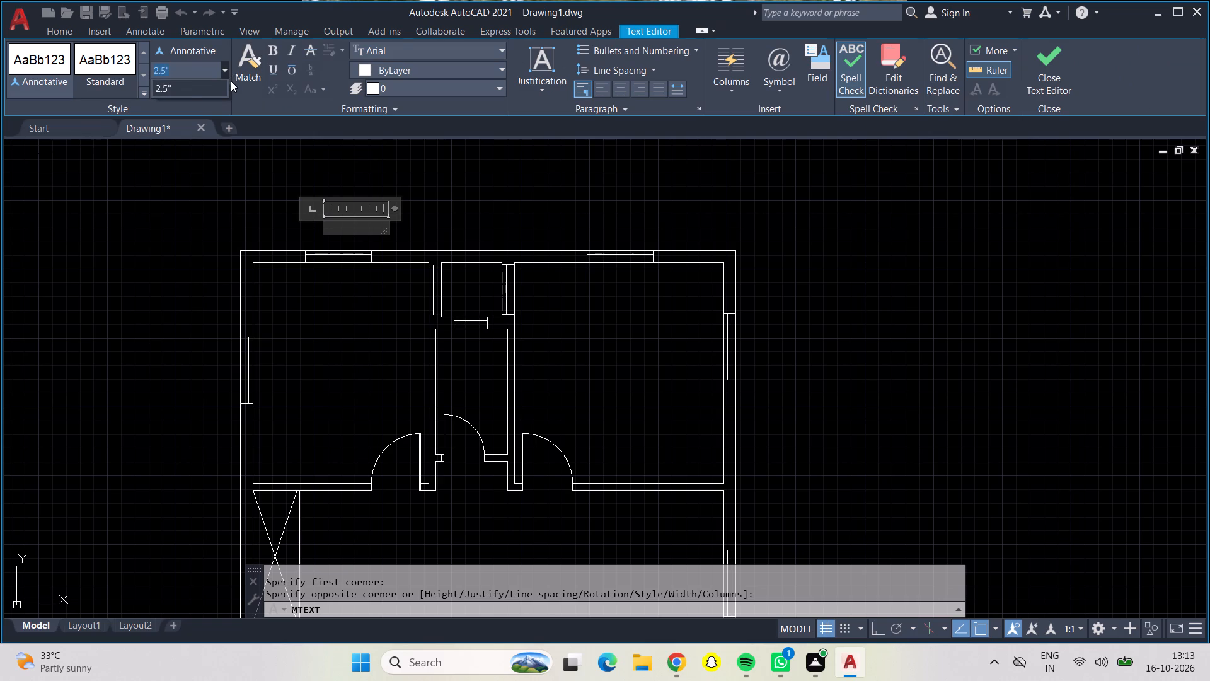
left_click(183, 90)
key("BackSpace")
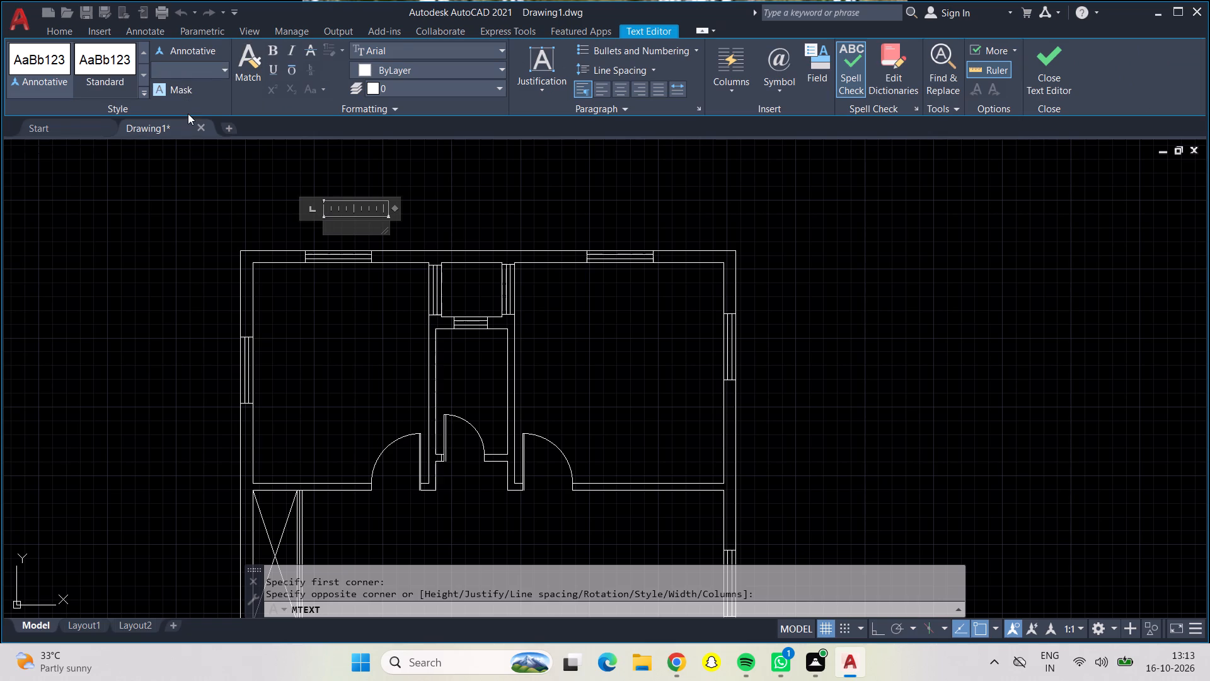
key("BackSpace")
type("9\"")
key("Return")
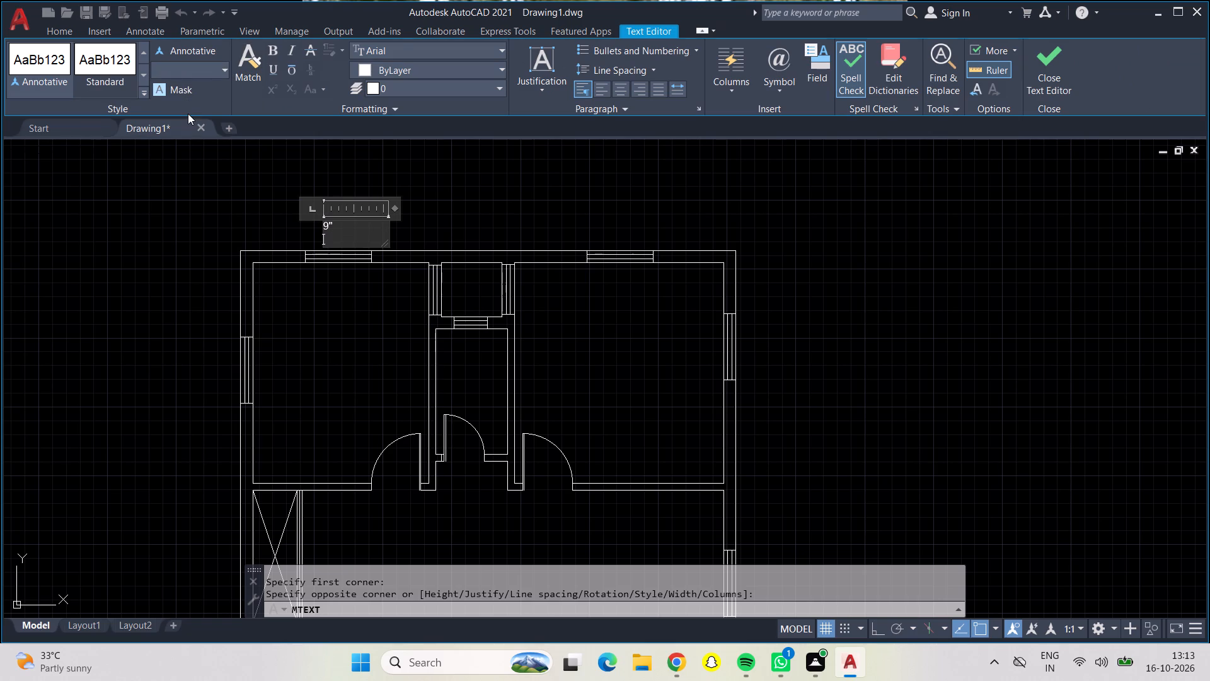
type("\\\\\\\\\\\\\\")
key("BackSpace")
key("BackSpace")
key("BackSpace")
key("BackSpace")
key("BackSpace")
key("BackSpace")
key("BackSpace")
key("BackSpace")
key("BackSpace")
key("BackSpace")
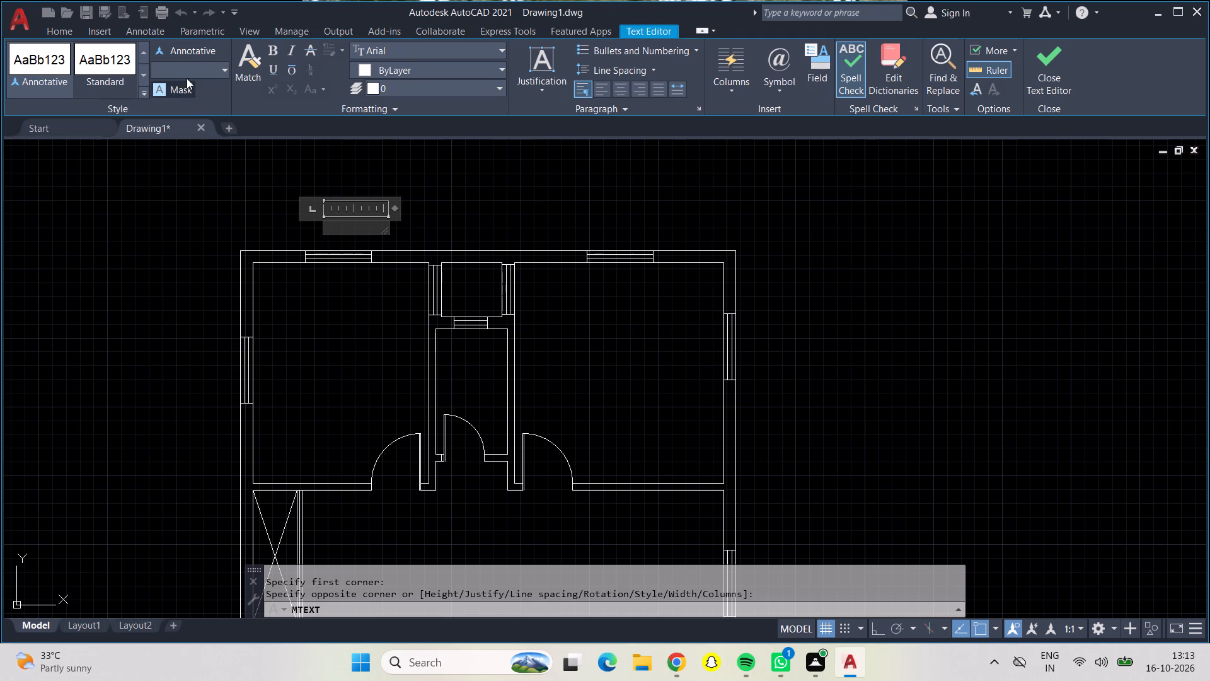
Set the text height to 9", centre the paragraph and enter the label W above the upper-left window.
left_click(183, 74)
type("9\"")
key("Return")
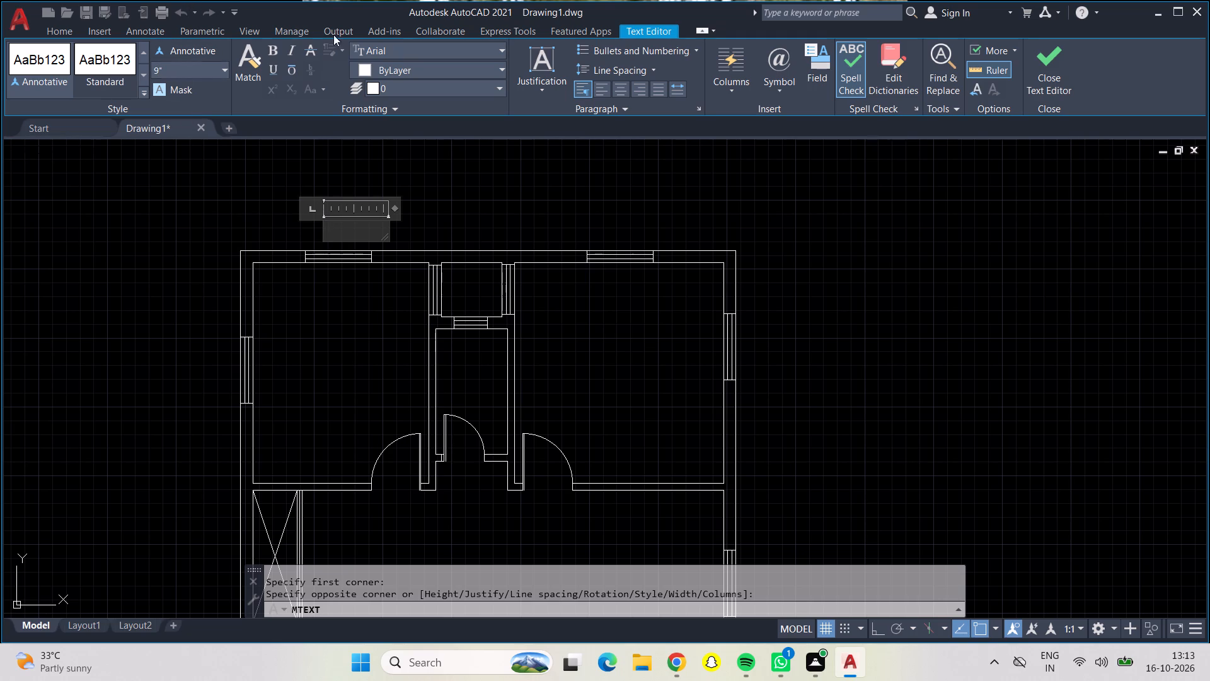
left_click(625, 81)
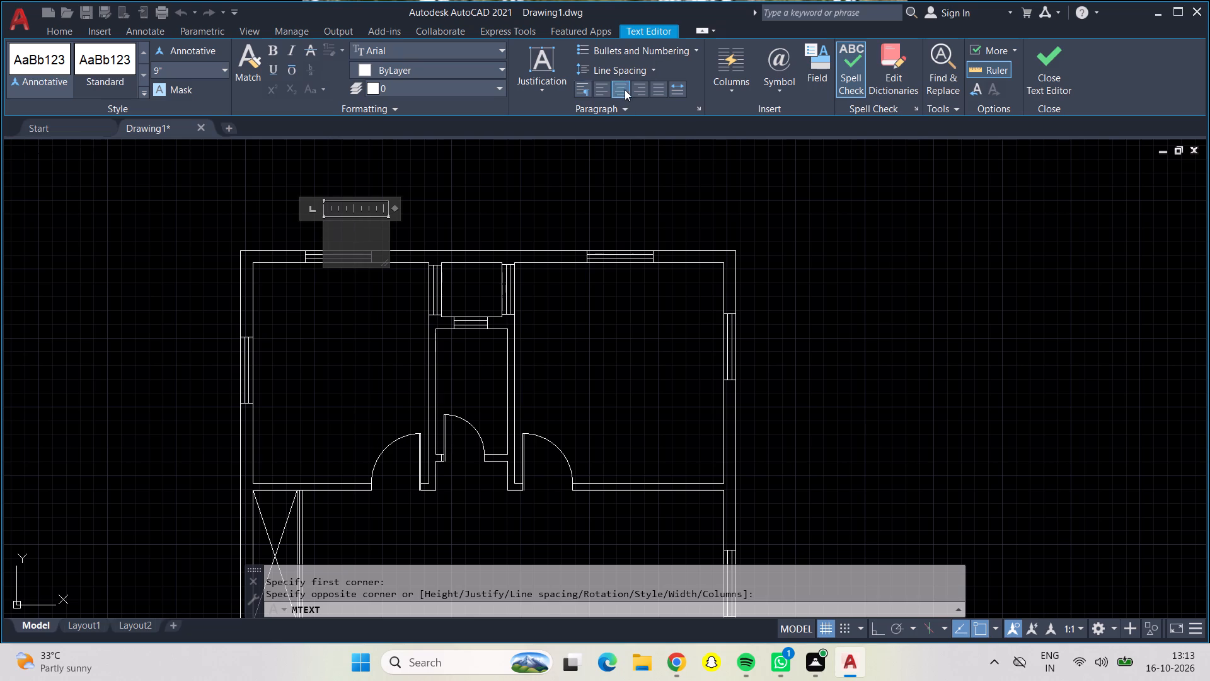
key("w")
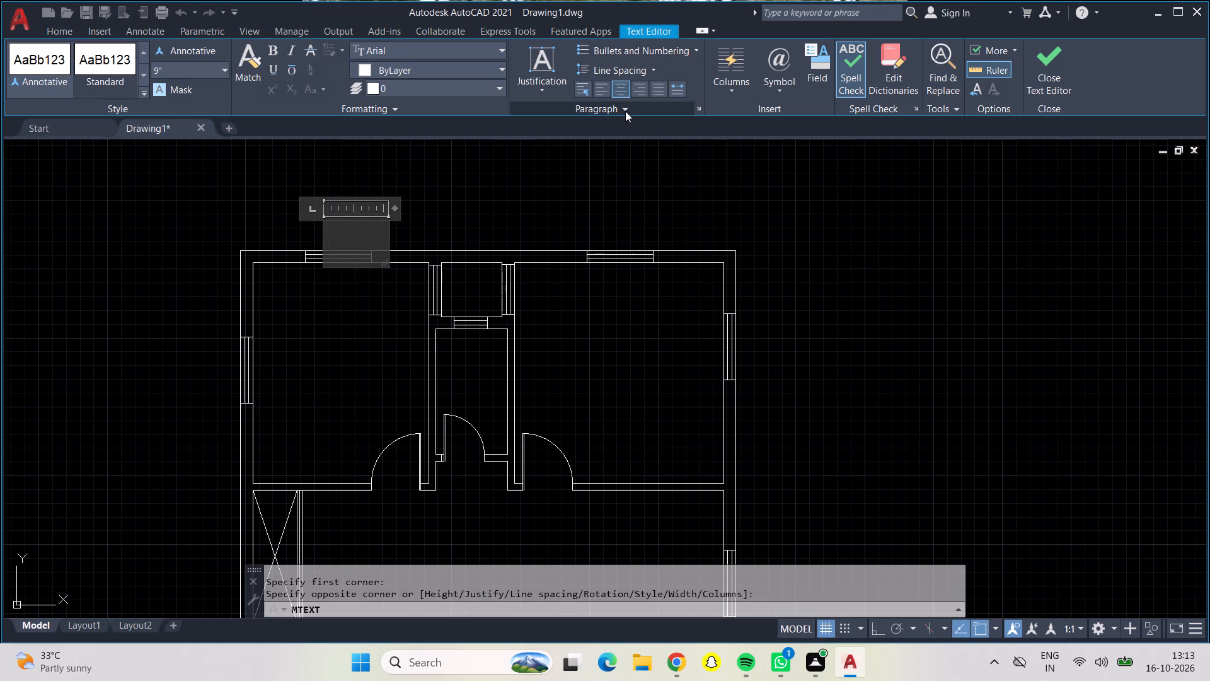
left_click(366, 233)
key("w")
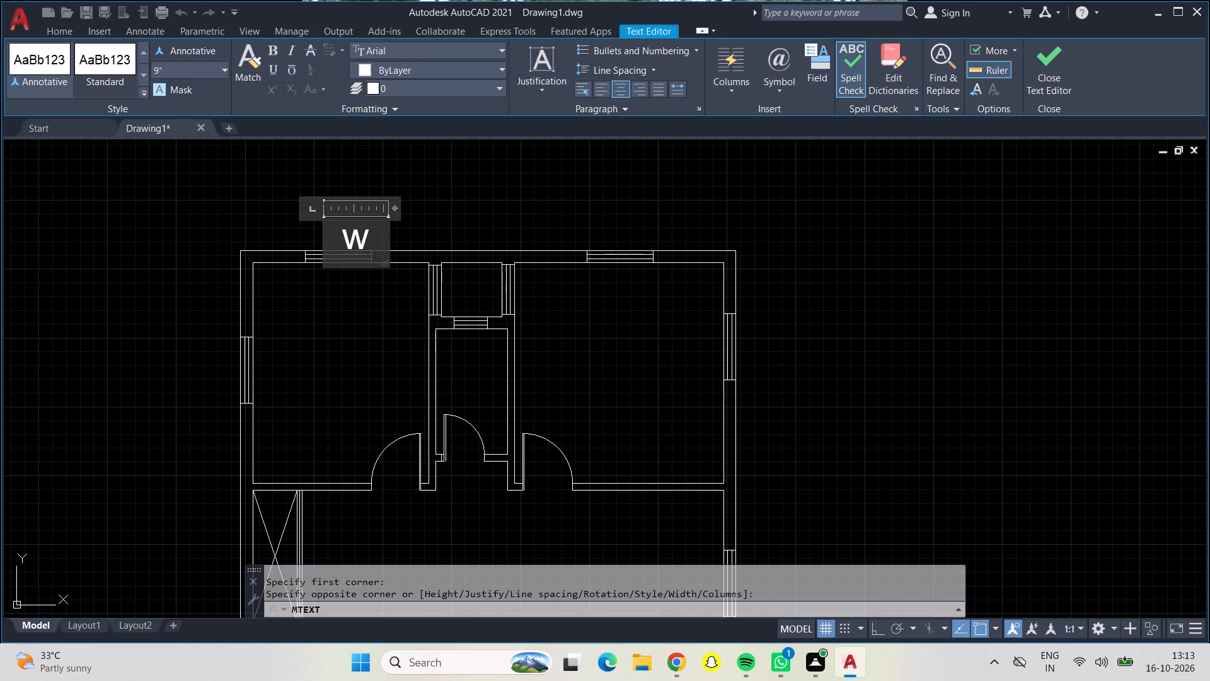
left_click(272, 212)
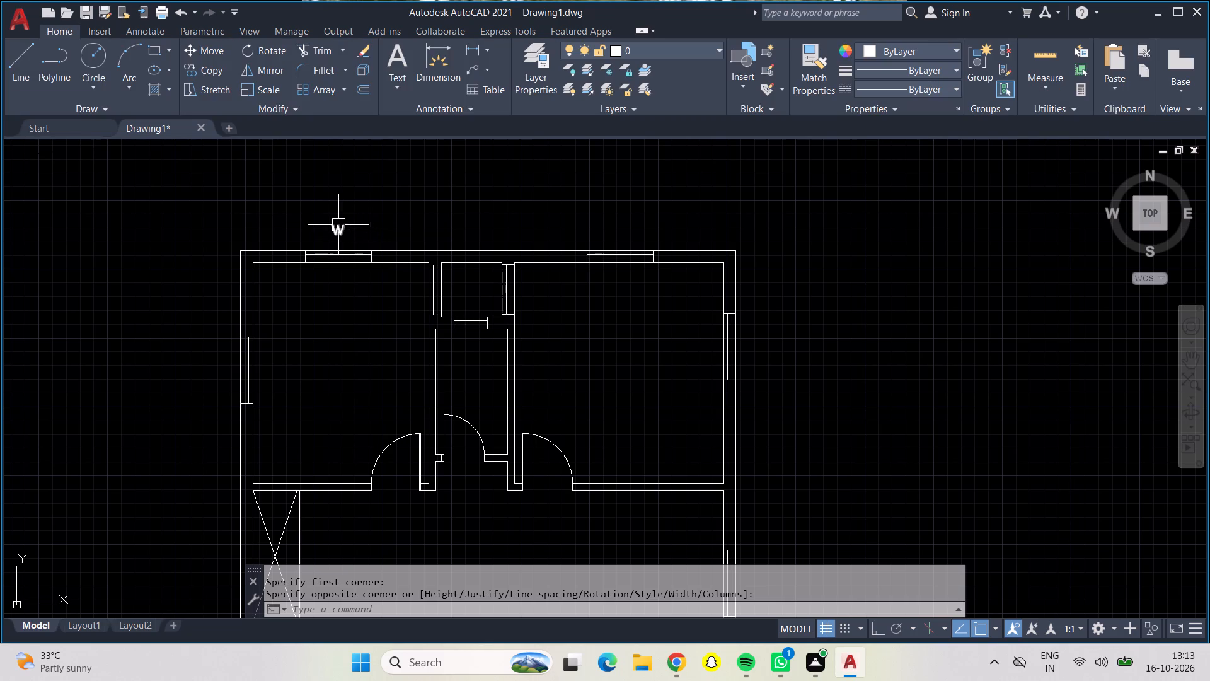
Add a centred multiline text label V with 9" height above the top wall, between the upper-left window and the small central shaft.
left_click(401, 61)
left_click(407, 174)
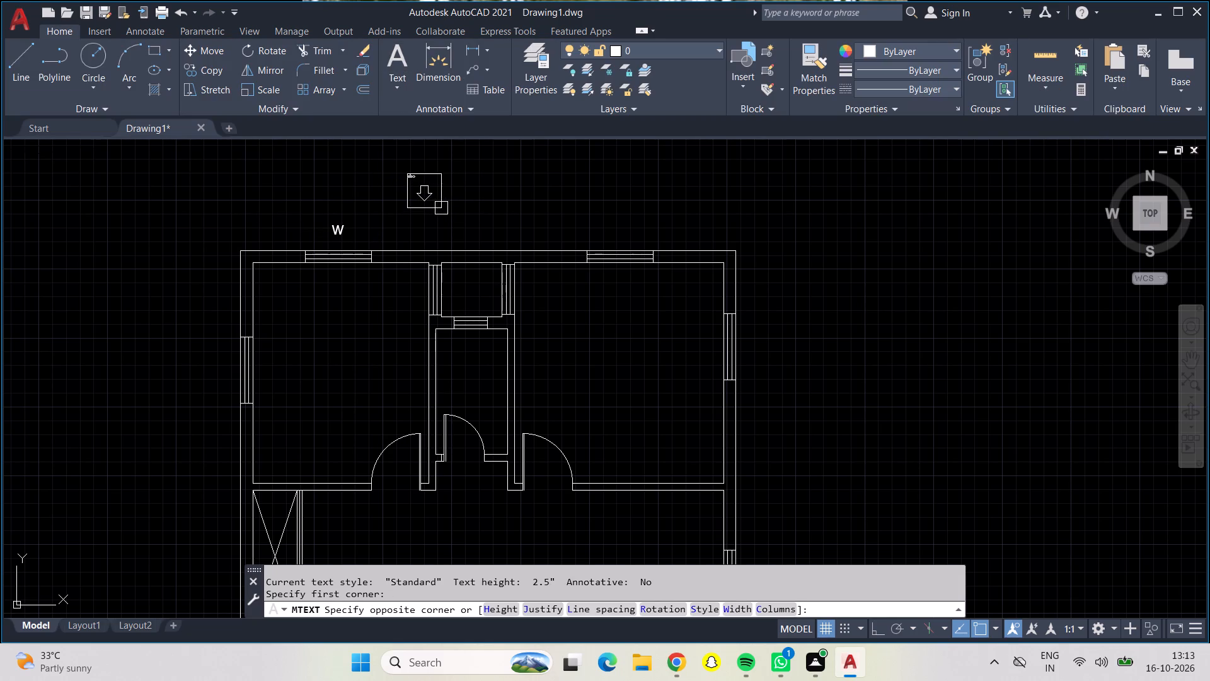
left_click(441, 208)
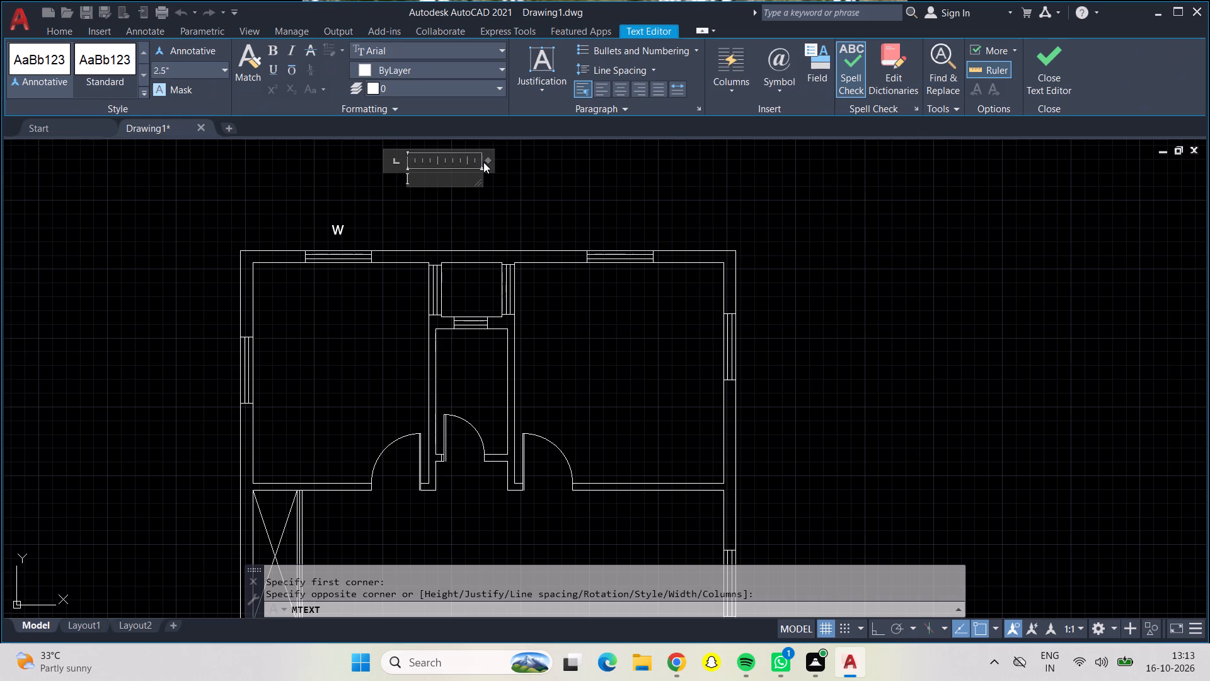
left_click(622, 88)
left_click(225, 74)
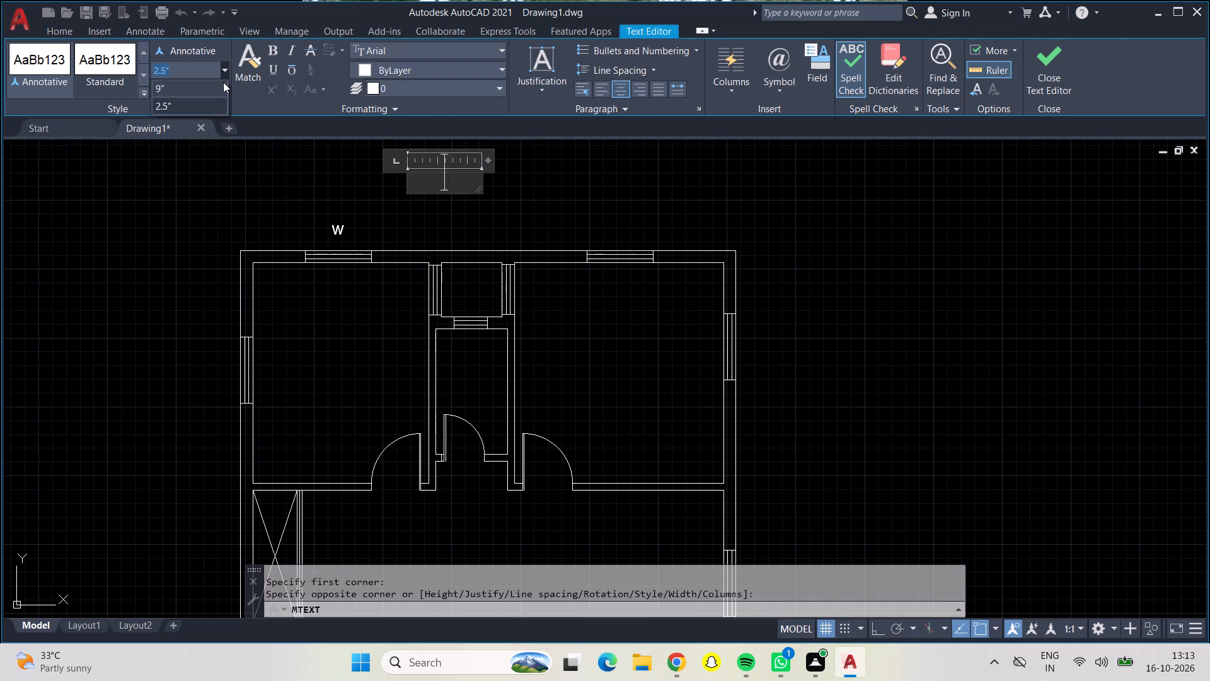
left_click(223, 82)
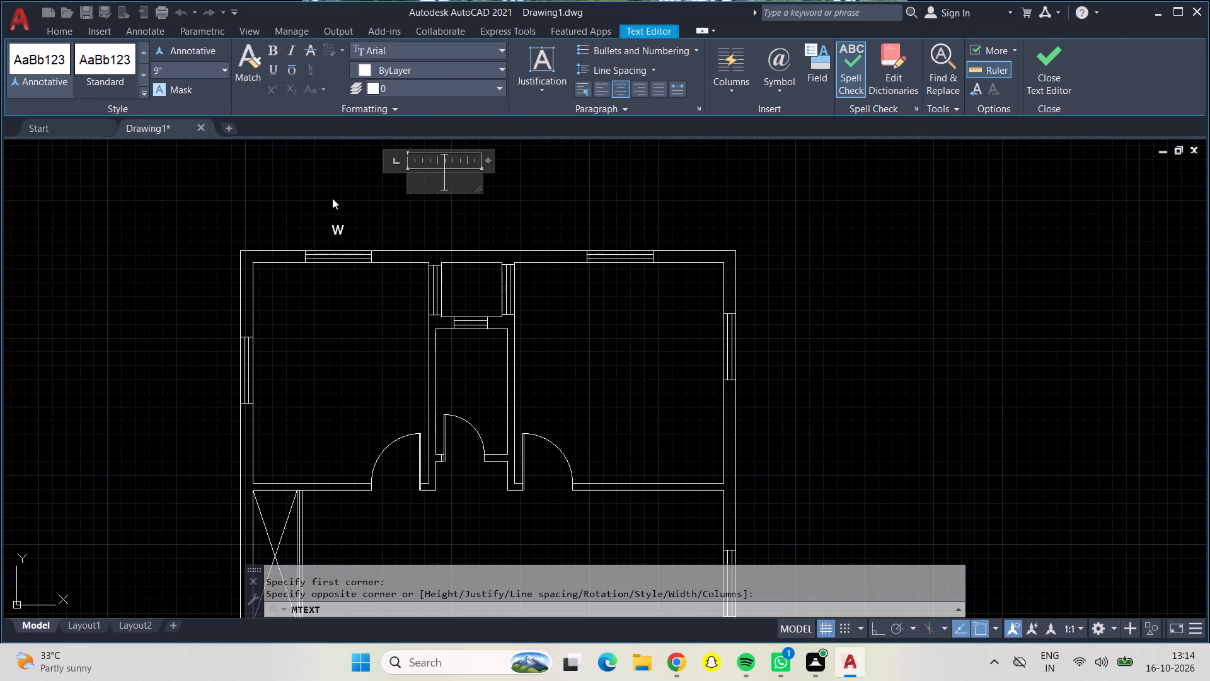
key("v")
left_click(358, 205)
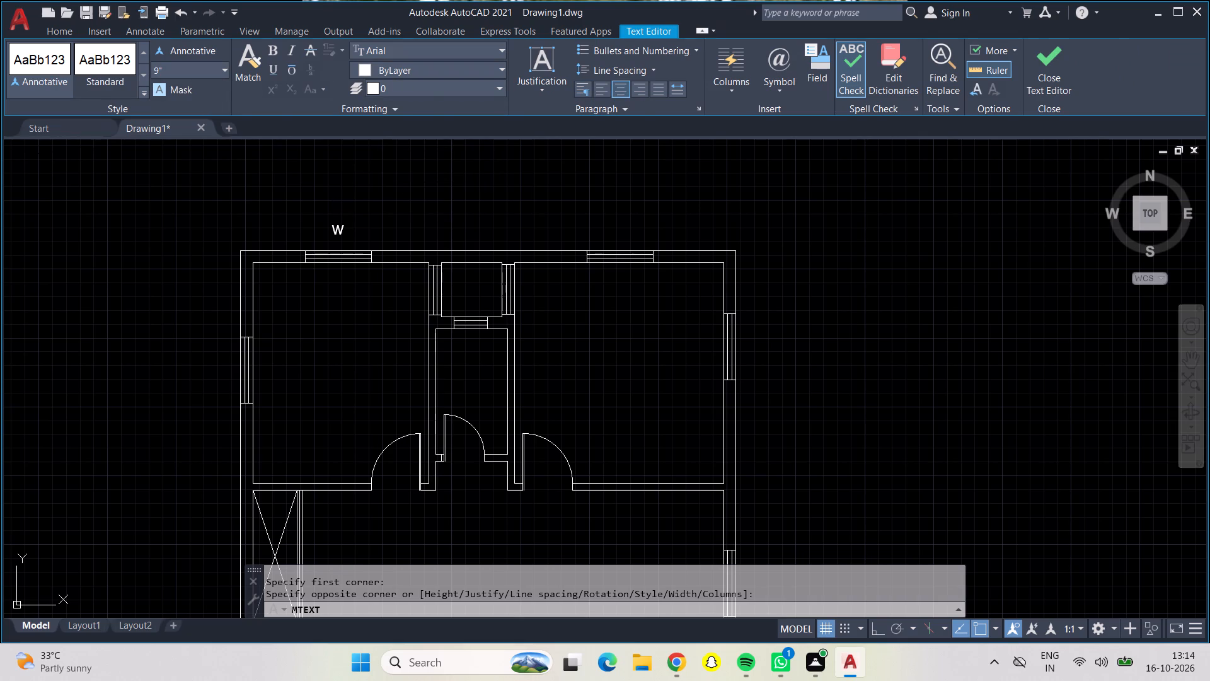
Copy the W label from above the upper-left window to both side windows of the small central shaft, inside the shaft.
left_click(338, 233)
left_click(217, 74)
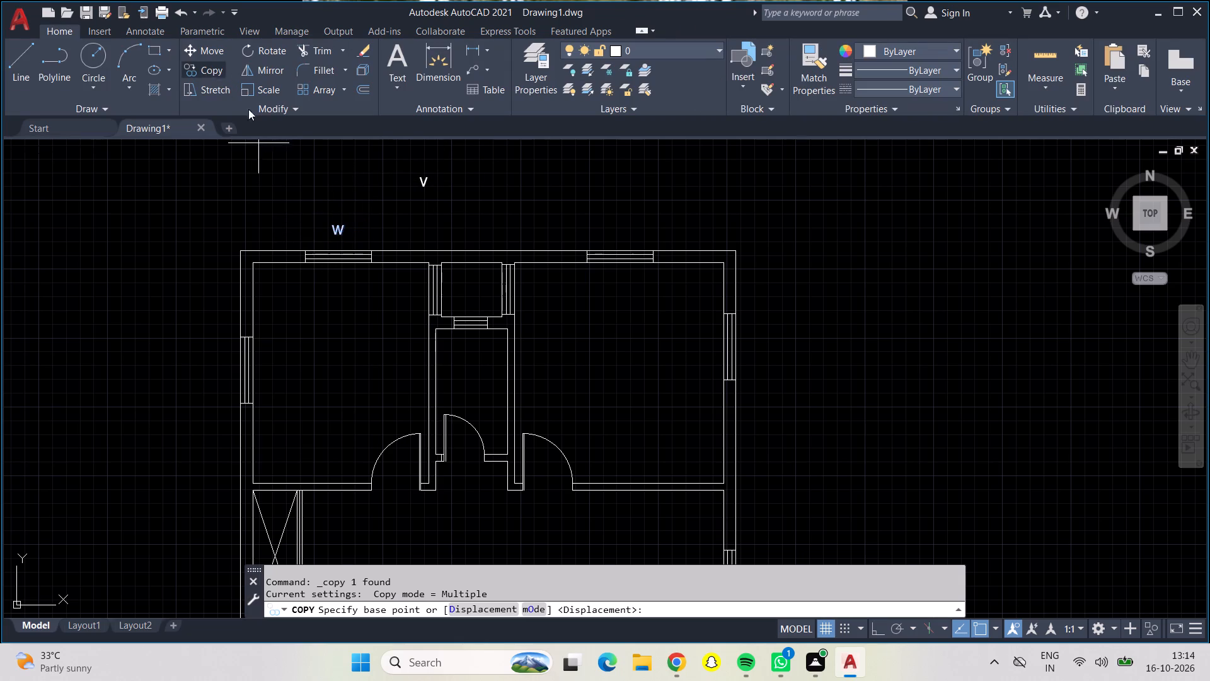
left_click(336, 226)
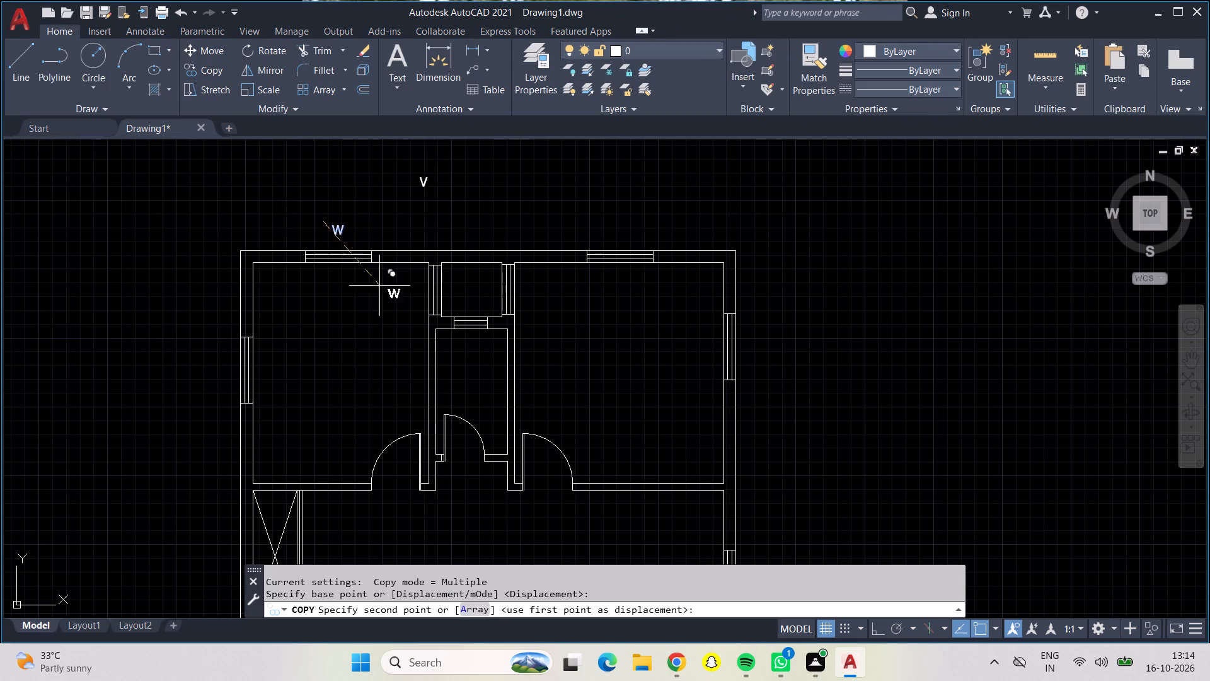
scroll(479, 297, "up", 3)
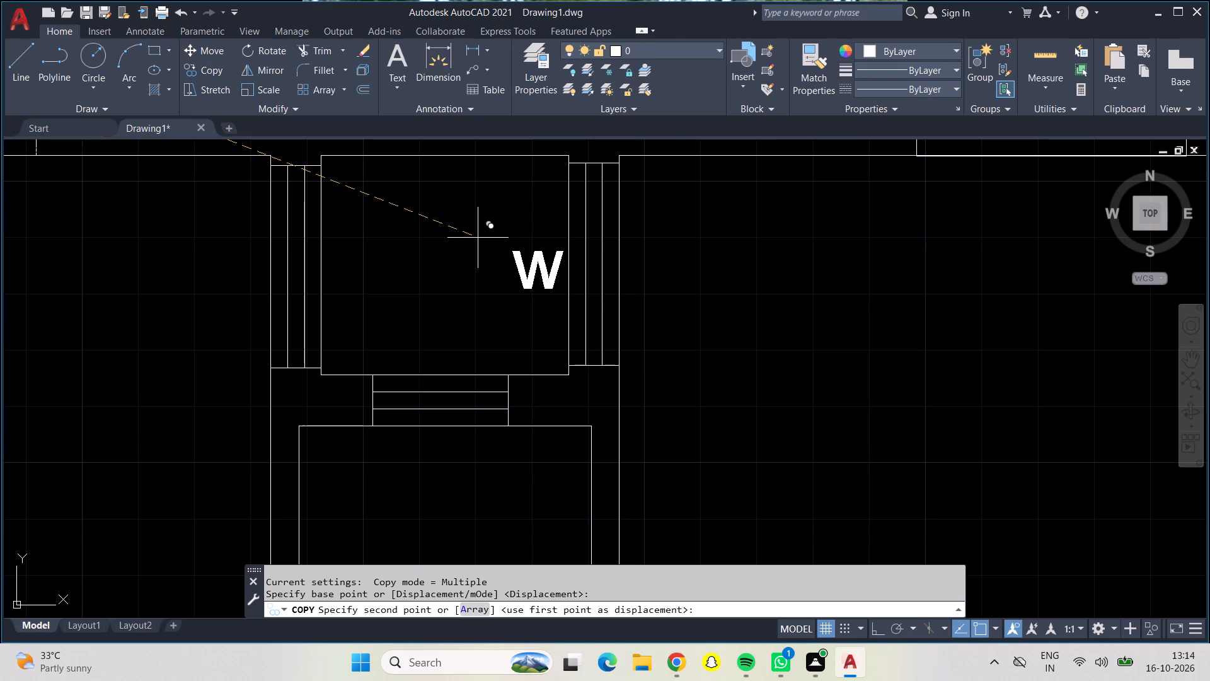
left_click(478, 238)
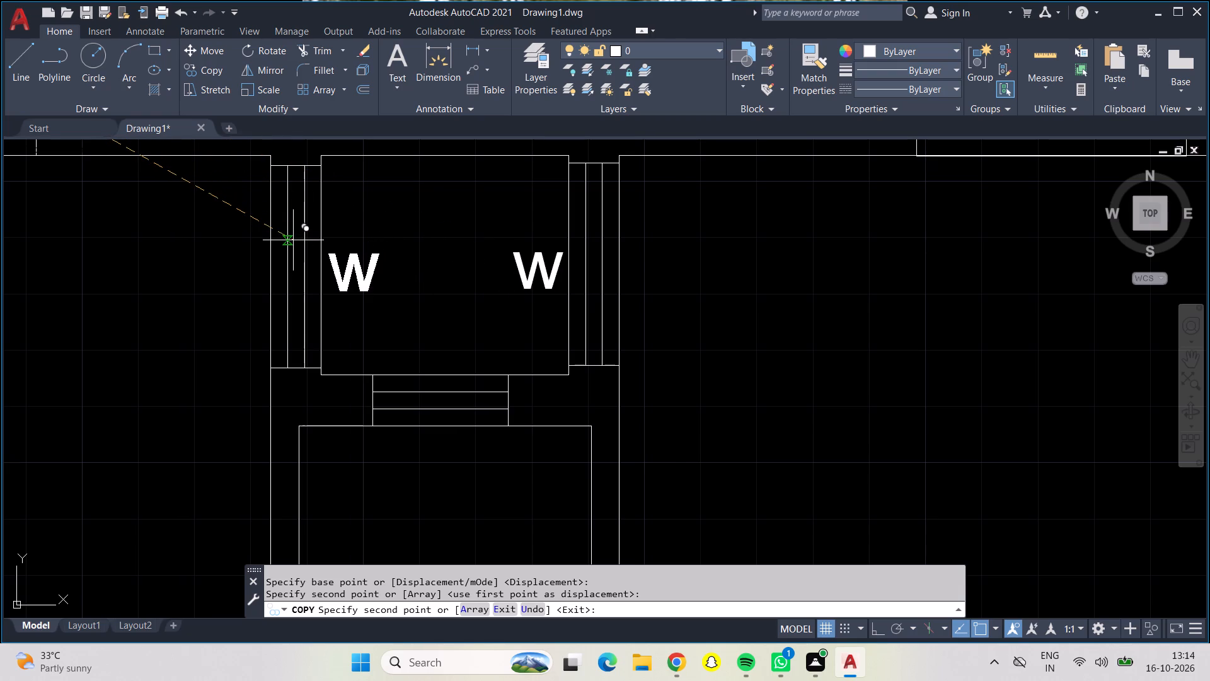
left_click(293, 240)
Place further W copies above the upper-right room's top window and just outside its right-hand wall window.
scroll(531, 337, "down", 1)
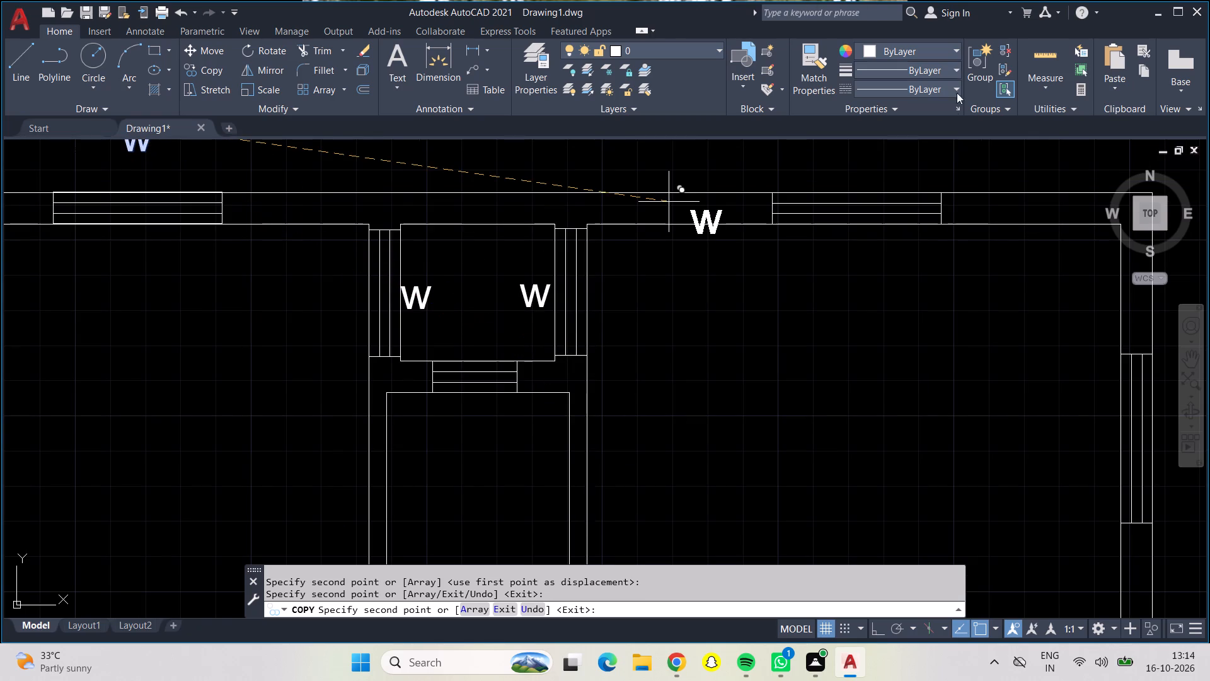
scroll(899, 260, "down", 1)
middle_click_drag(884, 291, 598, 374)
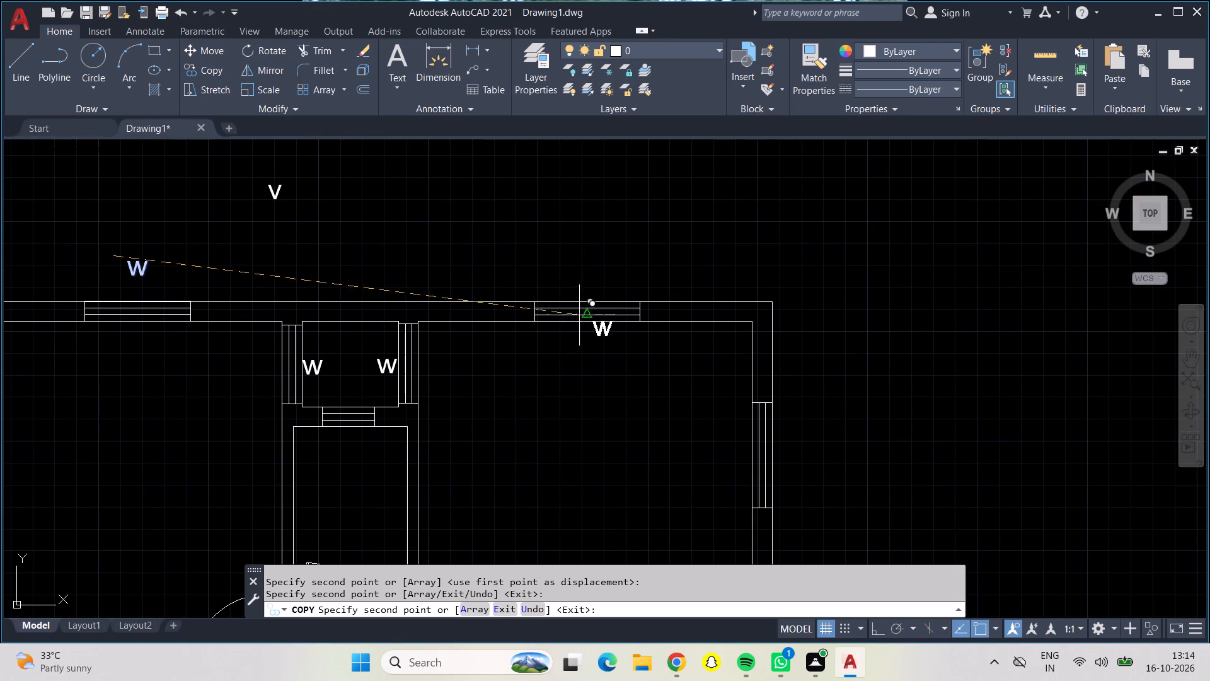
scroll(573, 282, "up", 3)
left_click(522, 262)
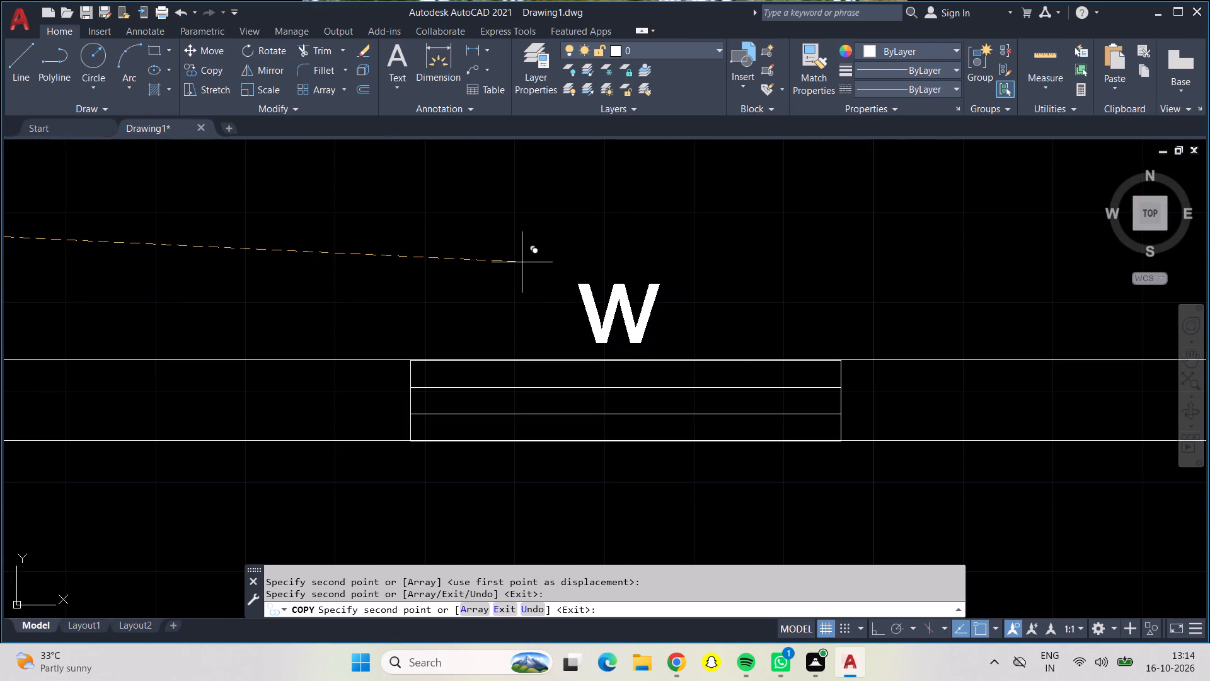
scroll(554, 396, "down", 1)
scroll(583, 460, "down", 1)
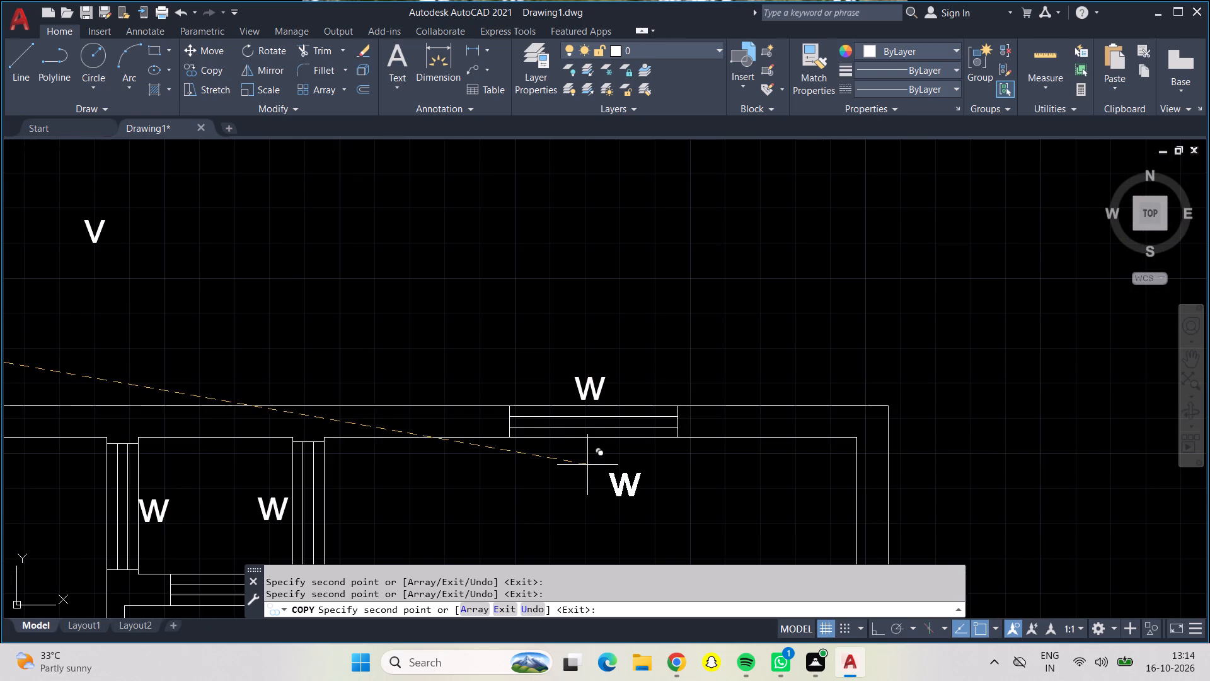
middle_click_drag(577, 459, 380, 264)
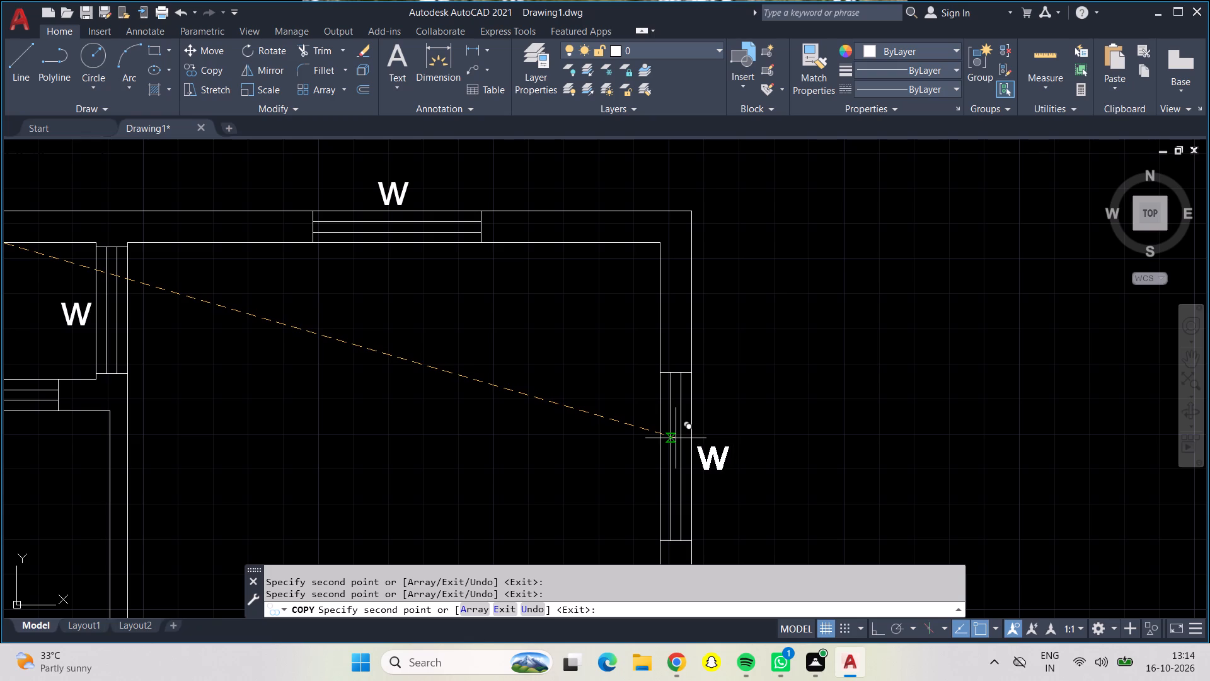
left_click(676, 438)
Place W copies outside the left exterior wall, beside the upper-left room's window and the window of the room below the X-marked rectangle.
scroll(606, 453, "down", 1)
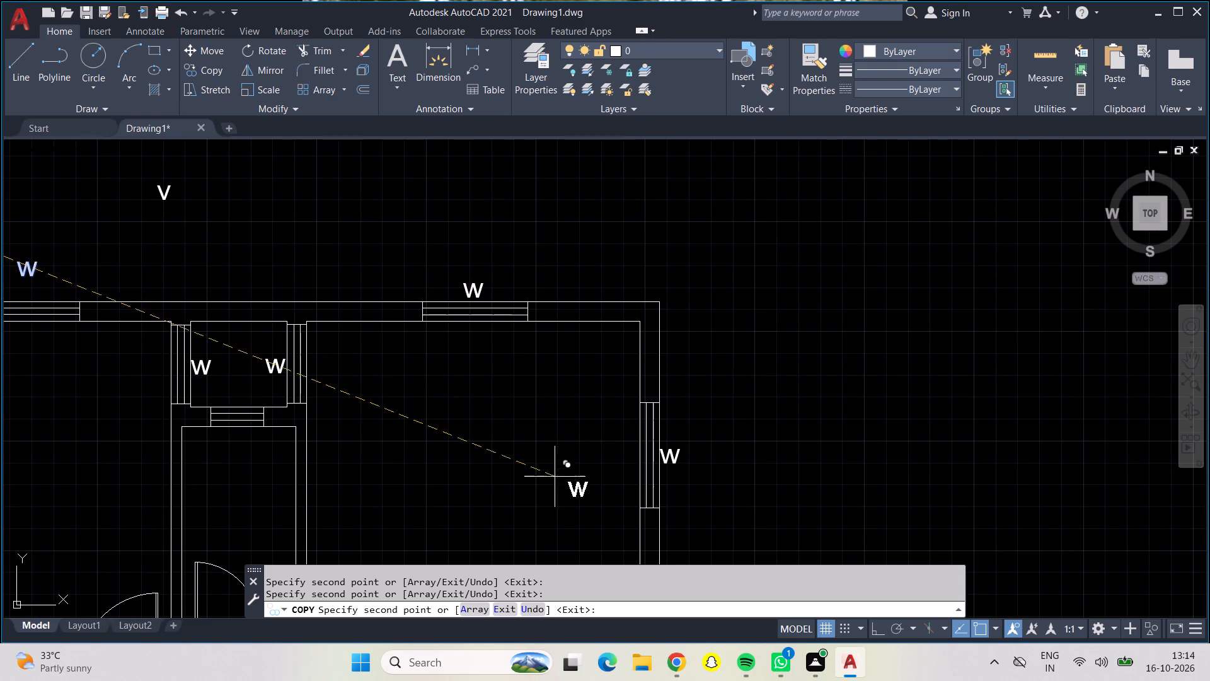
middle_click_drag(316, 397, 709, 381)
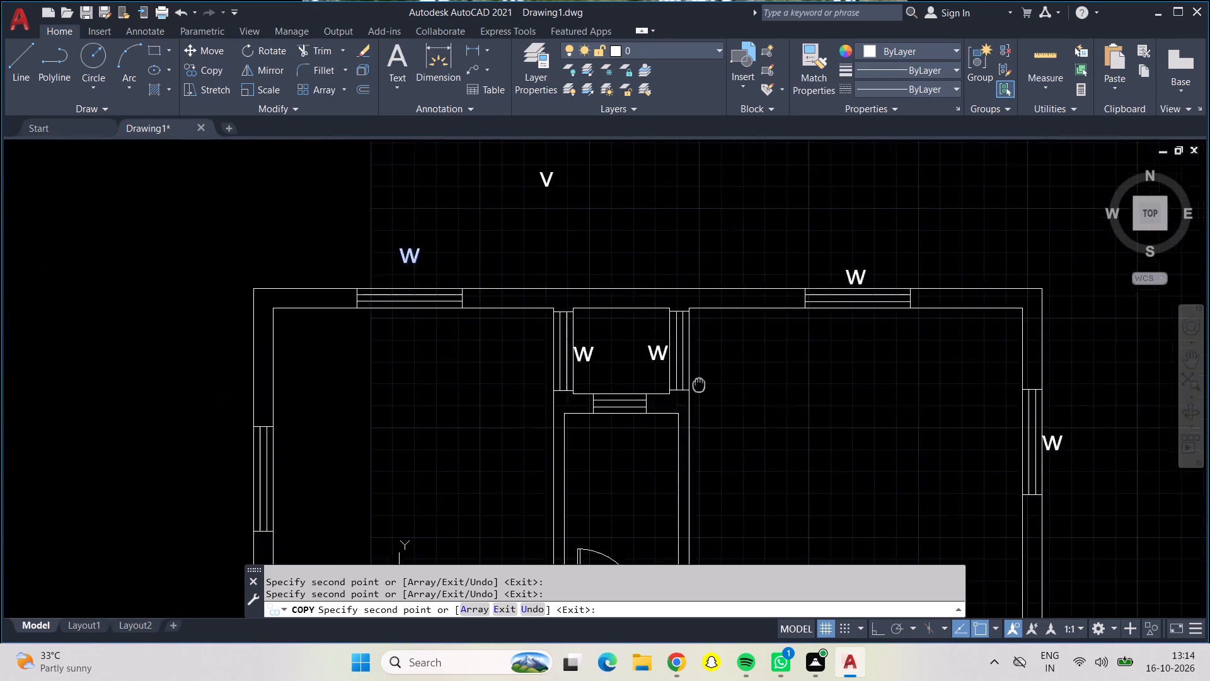
middle_click_drag(709, 381, 803, 364)
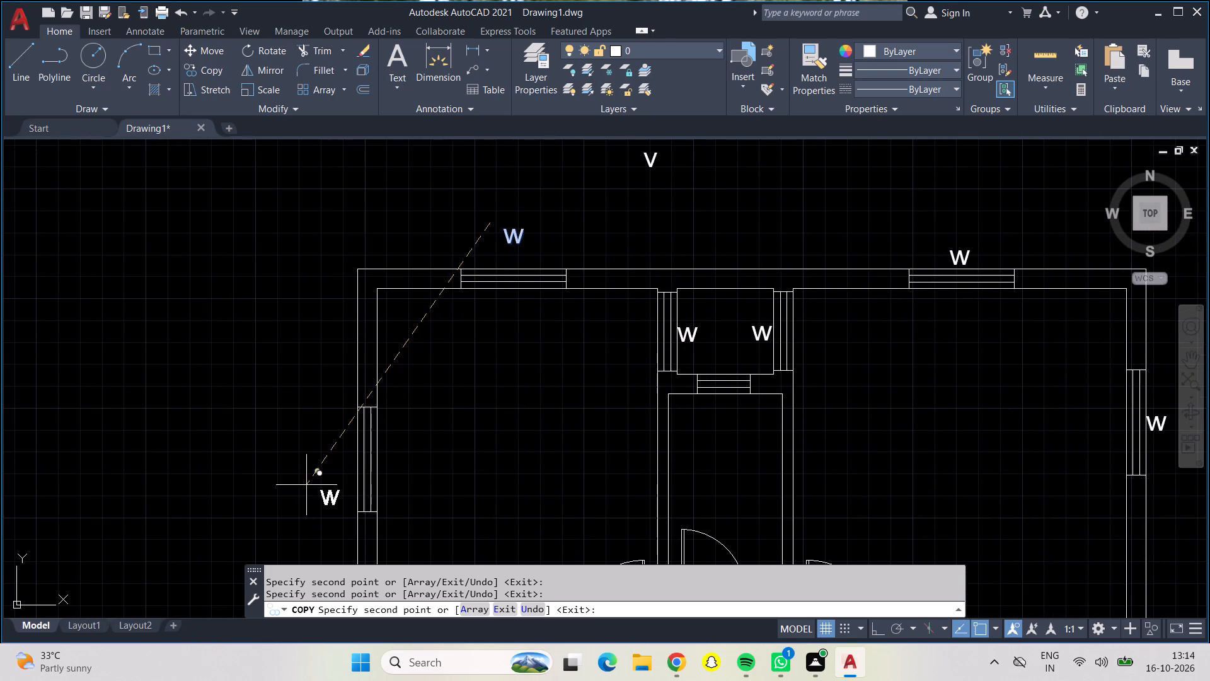
scroll(310, 475, "up", 1)
middle_click_drag(310, 475, 320, 429)
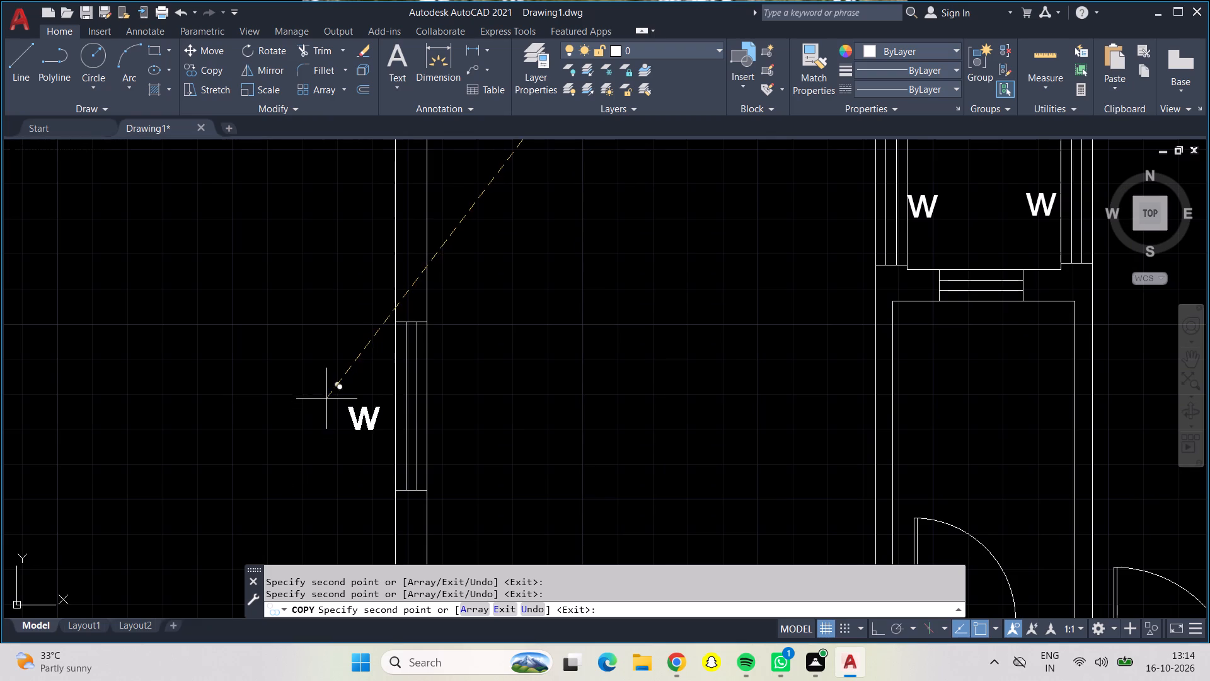
scroll(328, 397, "up", 1)
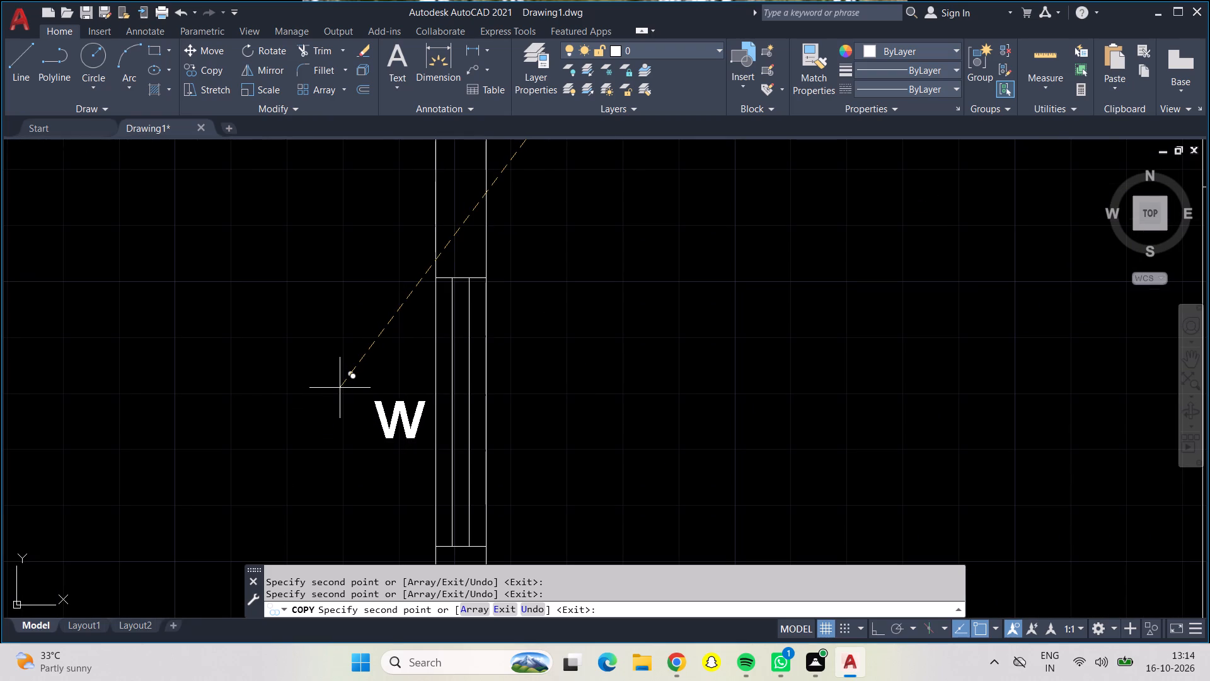
left_click(340, 388)
scroll(341, 388, "down", 2)
middle_click_drag(484, 450, 454, 247)
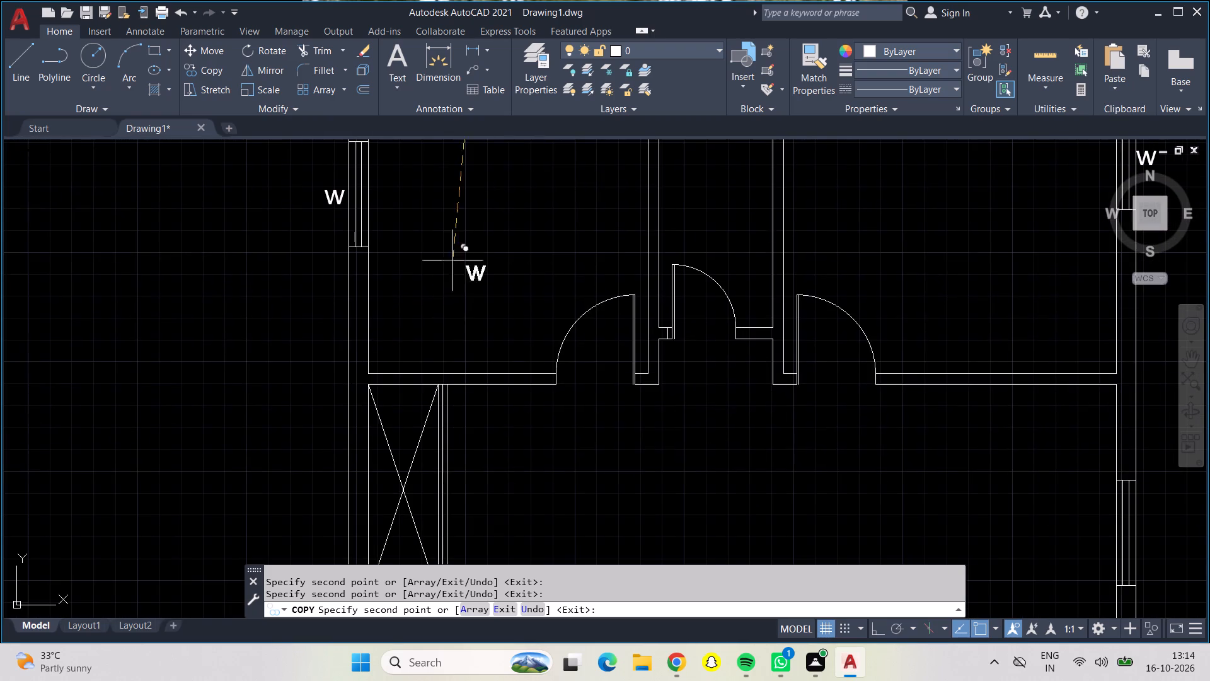
scroll(485, 519, "down", 1)
middle_click_drag(485, 519, 458, 250)
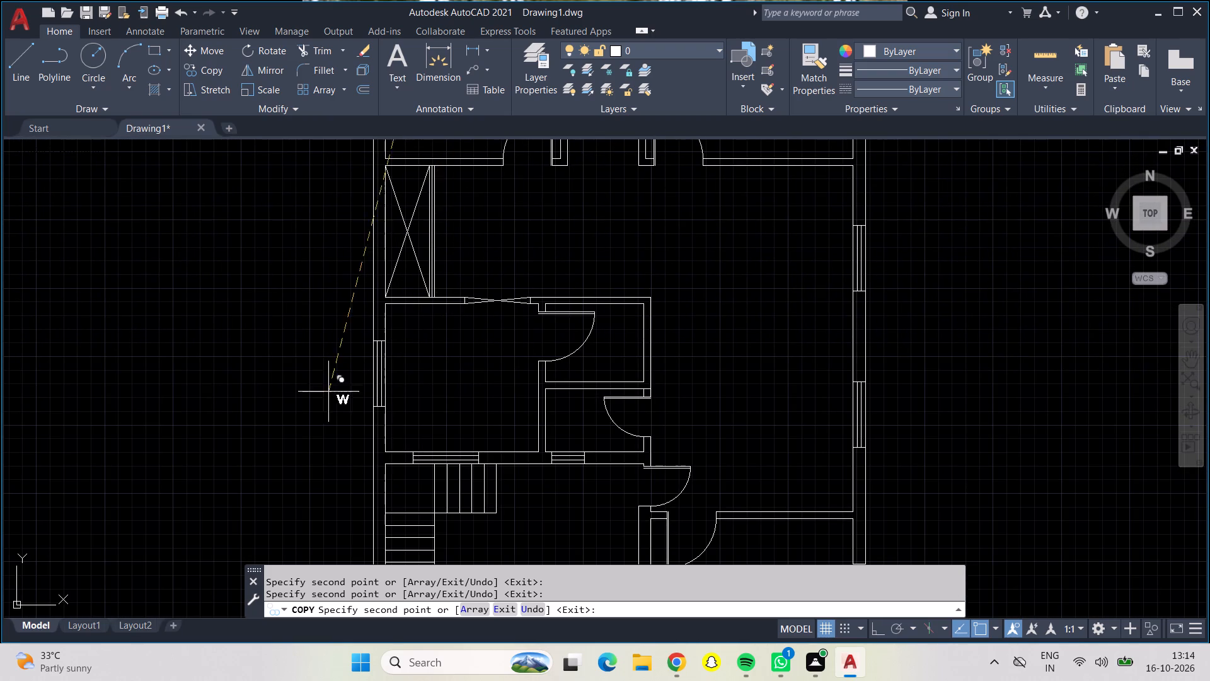
scroll(319, 395, "up", 3)
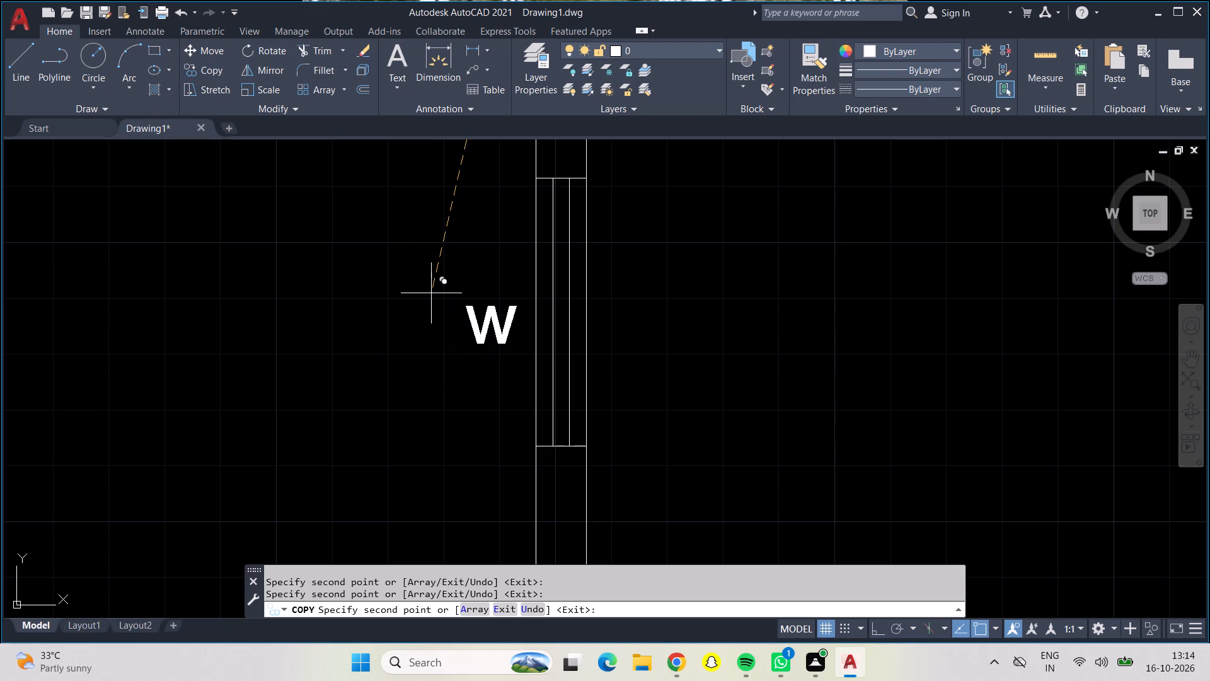
left_click(437, 282)
Place W copies just below the window at the top of the staircase and beside the window between the two bottom rooms.
scroll(439, 344, "down", 1)
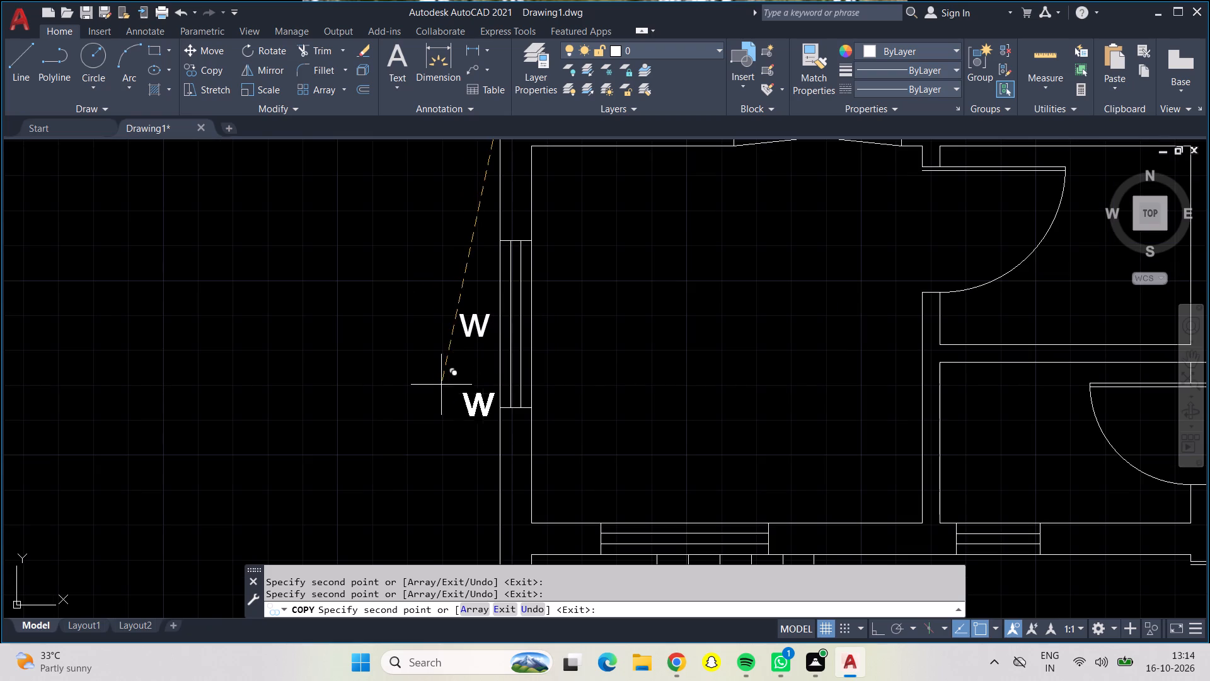
middle_click_drag(432, 423, 369, 88)
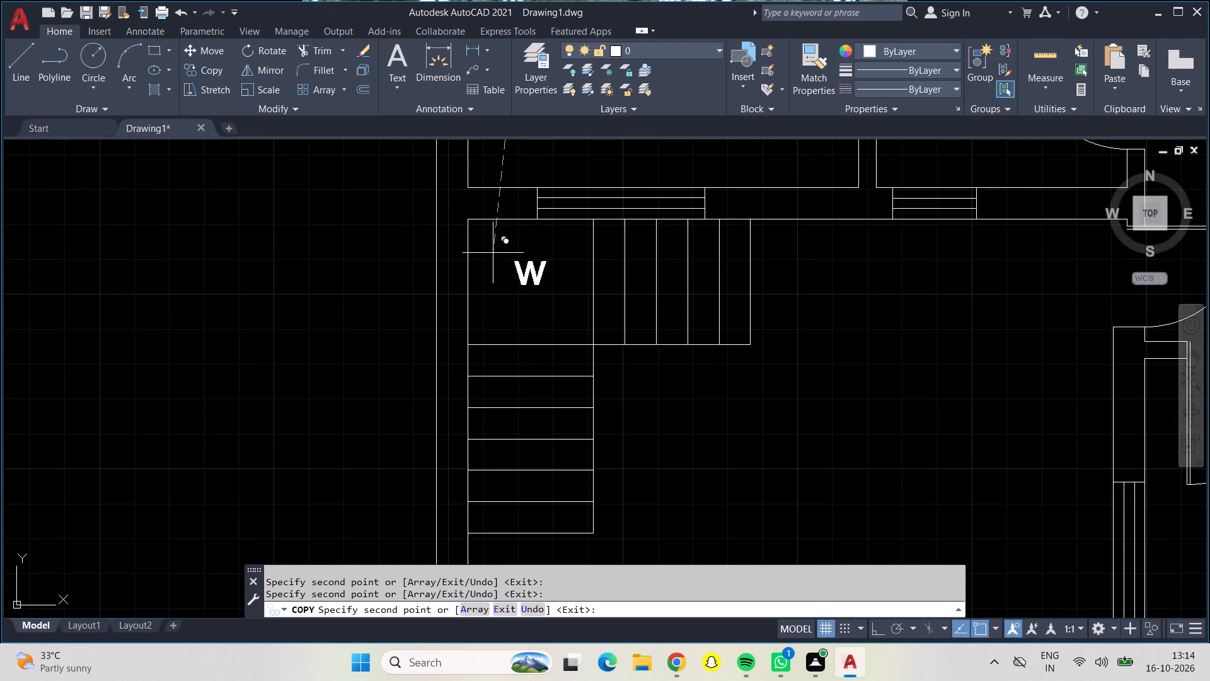
middle_click_drag(492, 253, 384, 335)
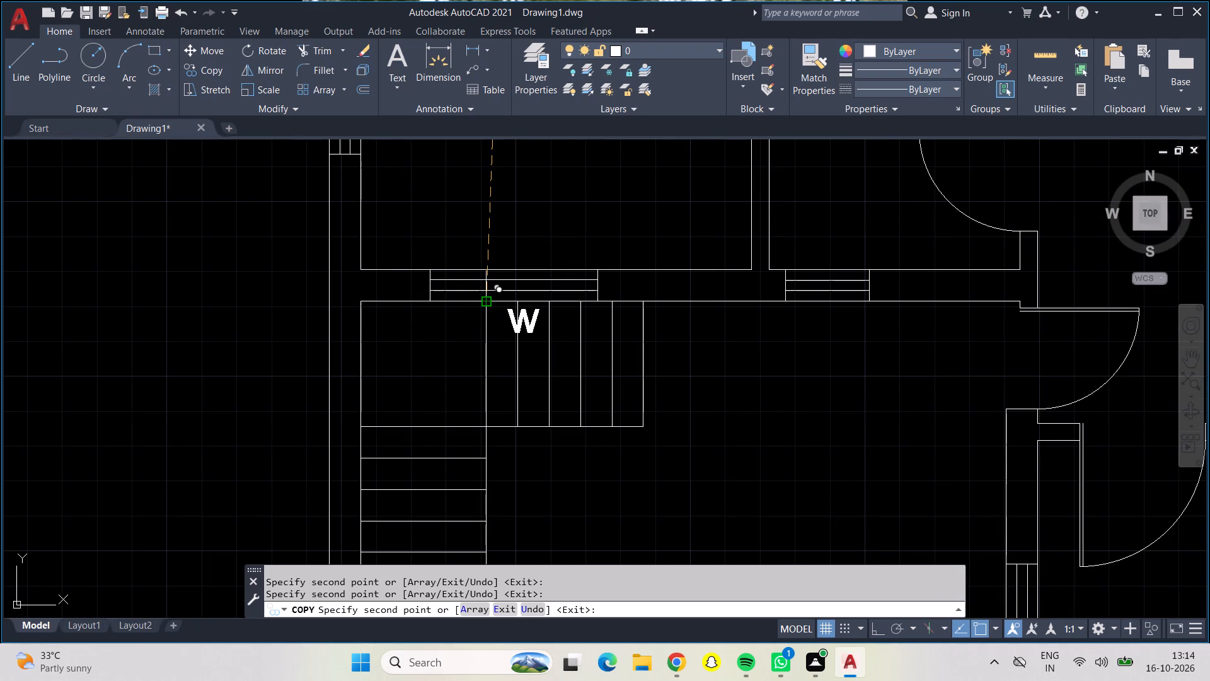
left_click(485, 298)
scroll(858, 350, "down", 2)
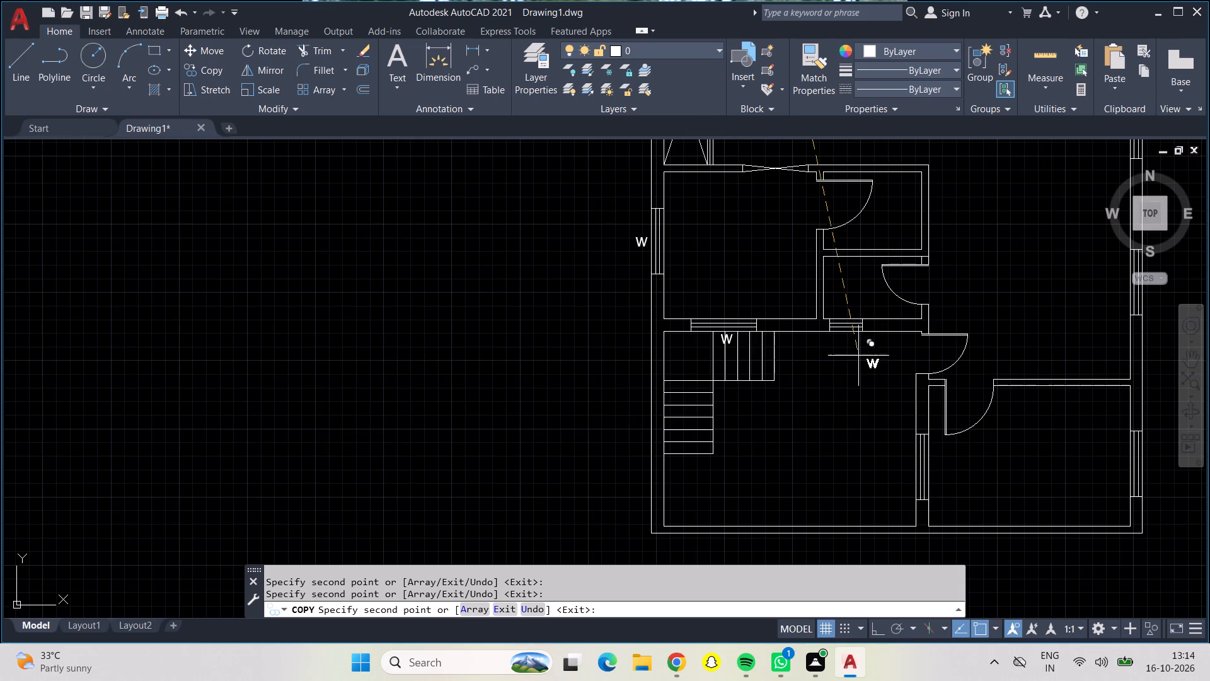
scroll(884, 466, "up", 3)
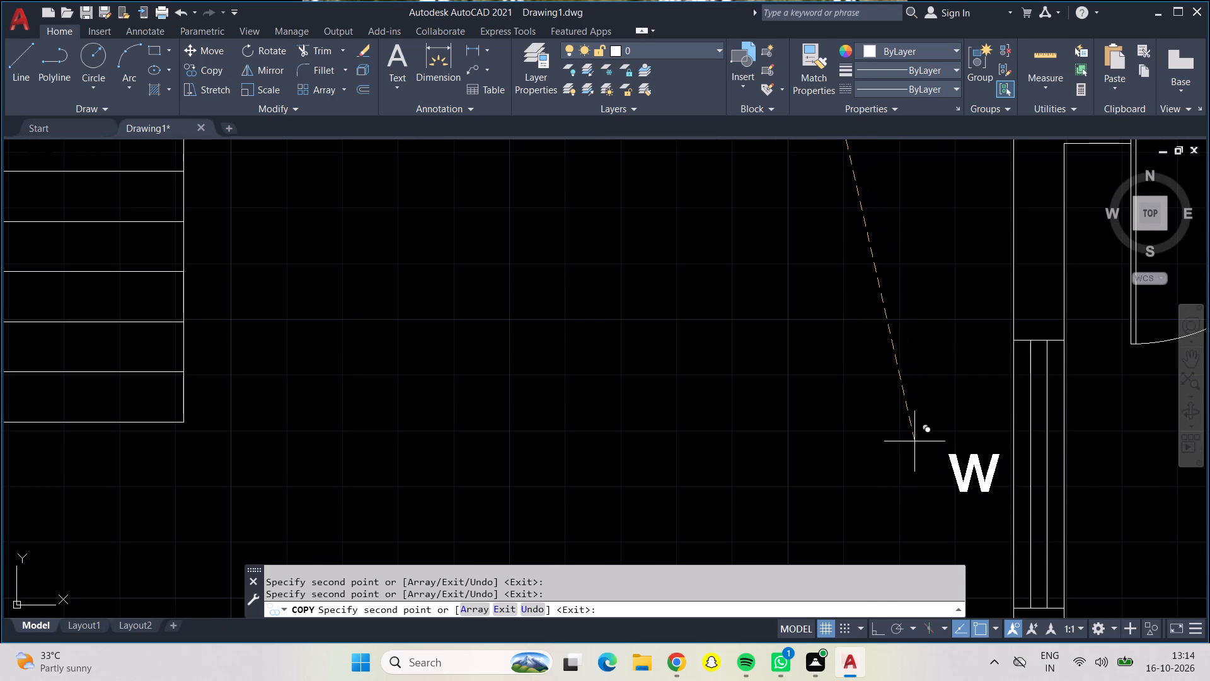
left_click(918, 452)
Place W copies outside the right exterior wall, beside the bottom-right room's window and the two windows of the large middle room.
scroll(916, 450, "down", 2)
scroll(995, 469, "down", 1)
middle_click_drag(995, 469, 323, 376)
scroll(529, 376, "up", 2)
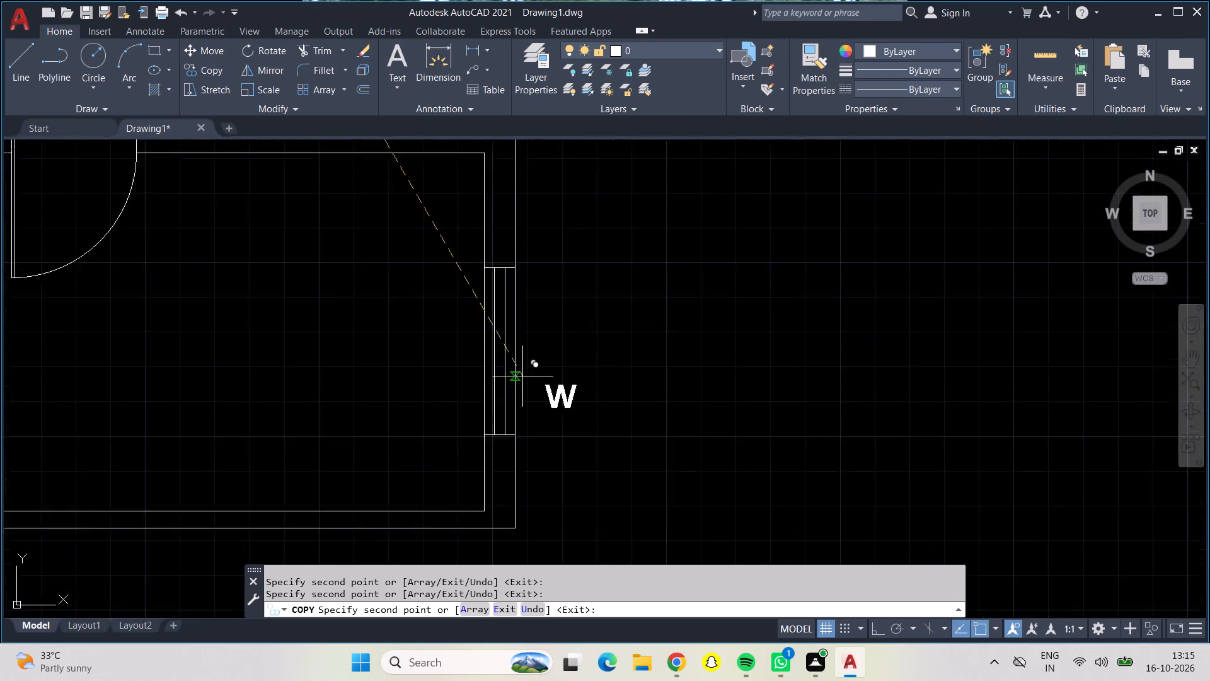
scroll(522, 376, "up", 1)
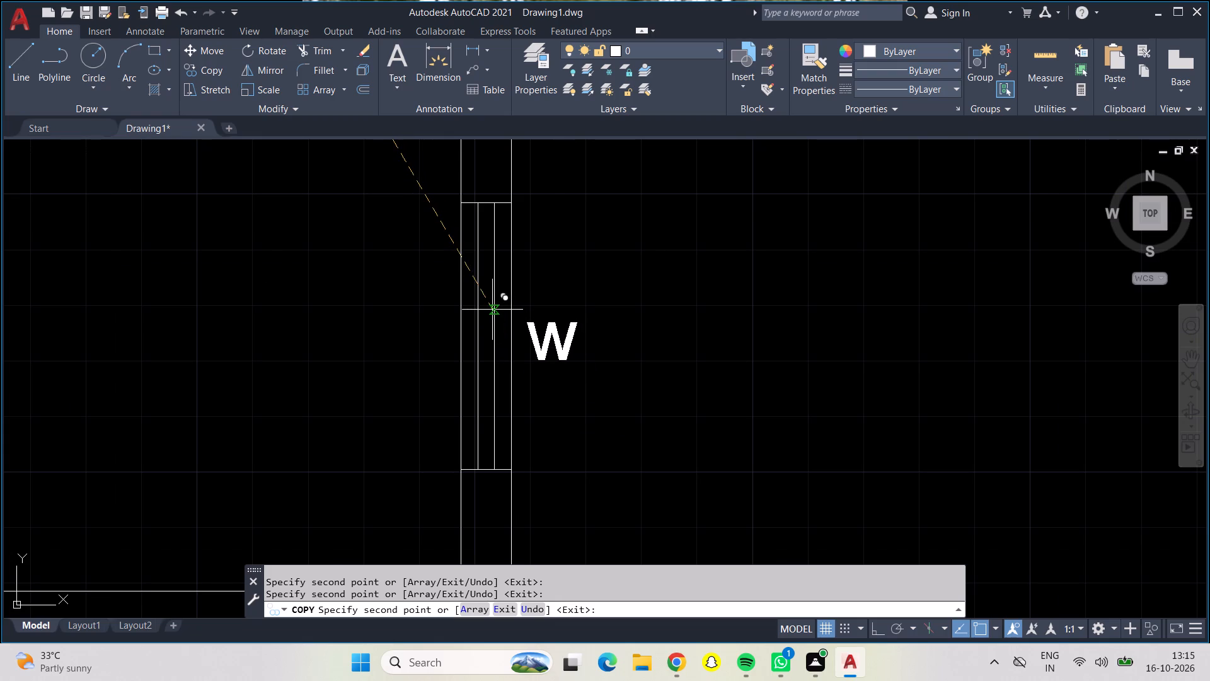
left_click(492, 310)
scroll(490, 320, "down", 2)
middle_click_drag(513, 277, 532, 501)
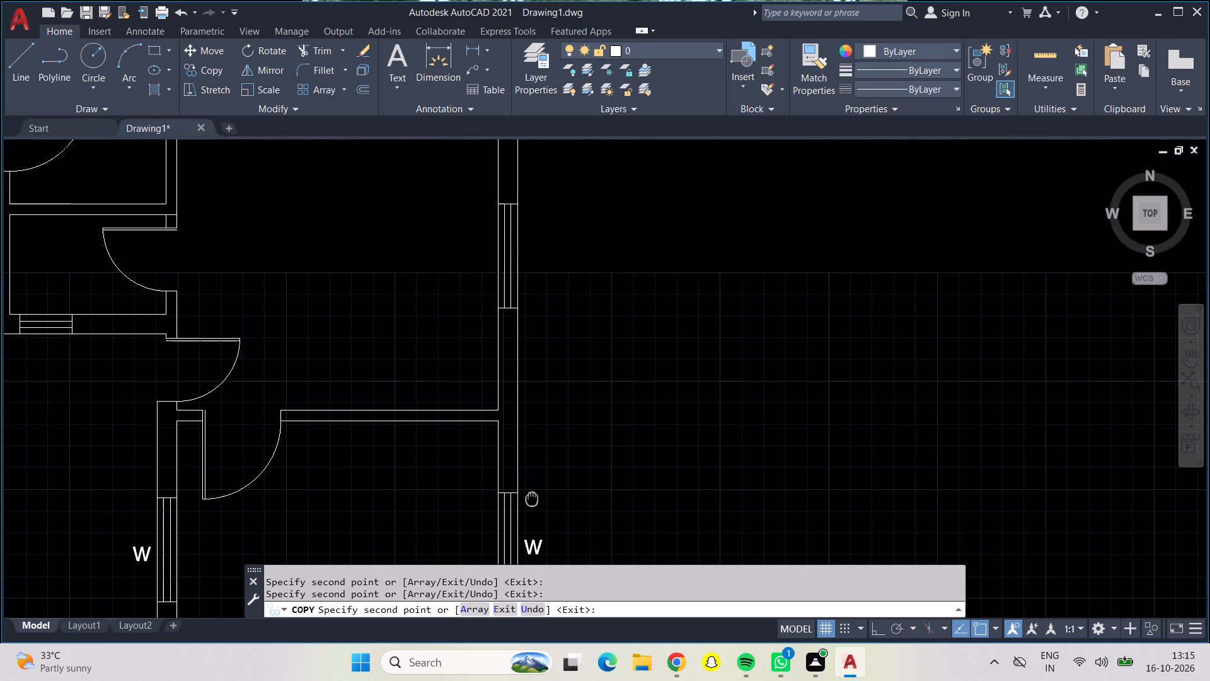
scroll(500, 262, "up", 3)
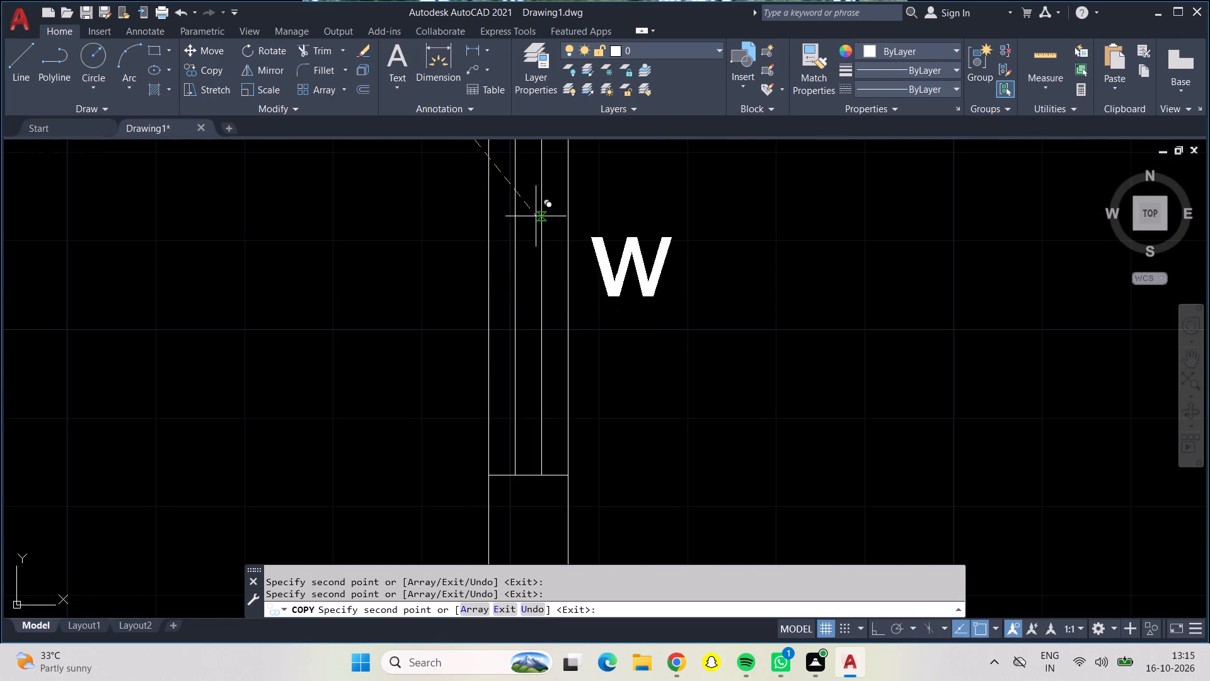
left_click(532, 205)
scroll(534, 242, "down", 4)
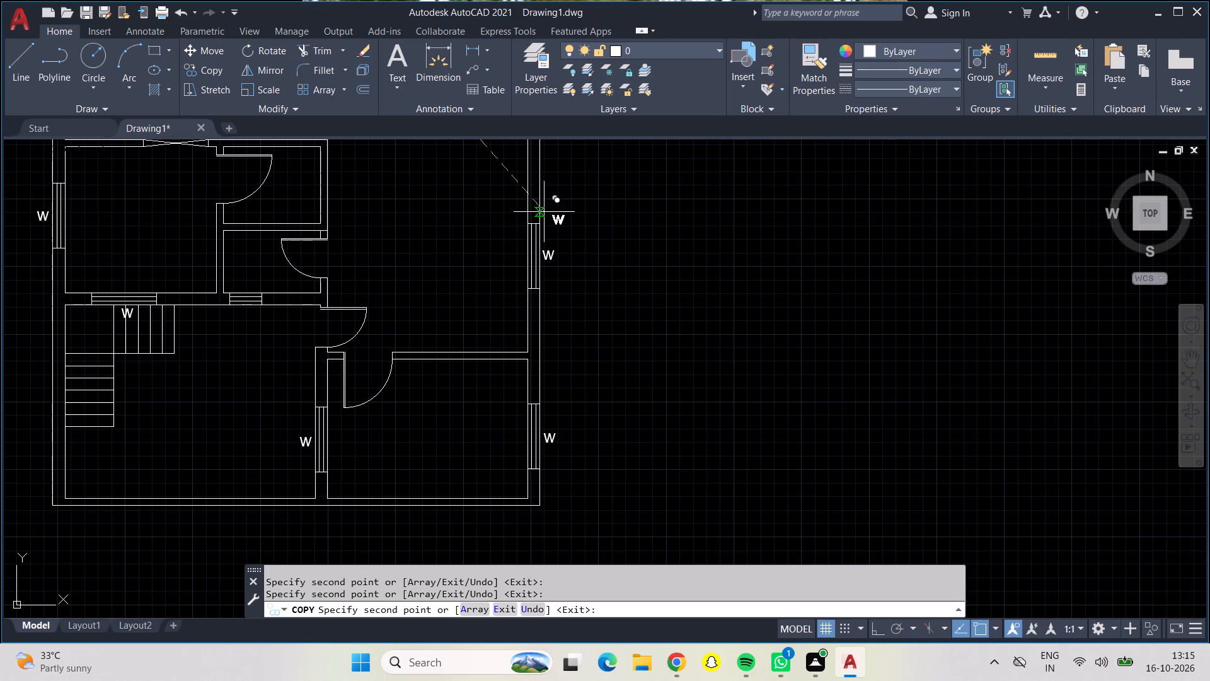
middle_click_drag(547, 212, 543, 551)
scroll(526, 444, "up", 3)
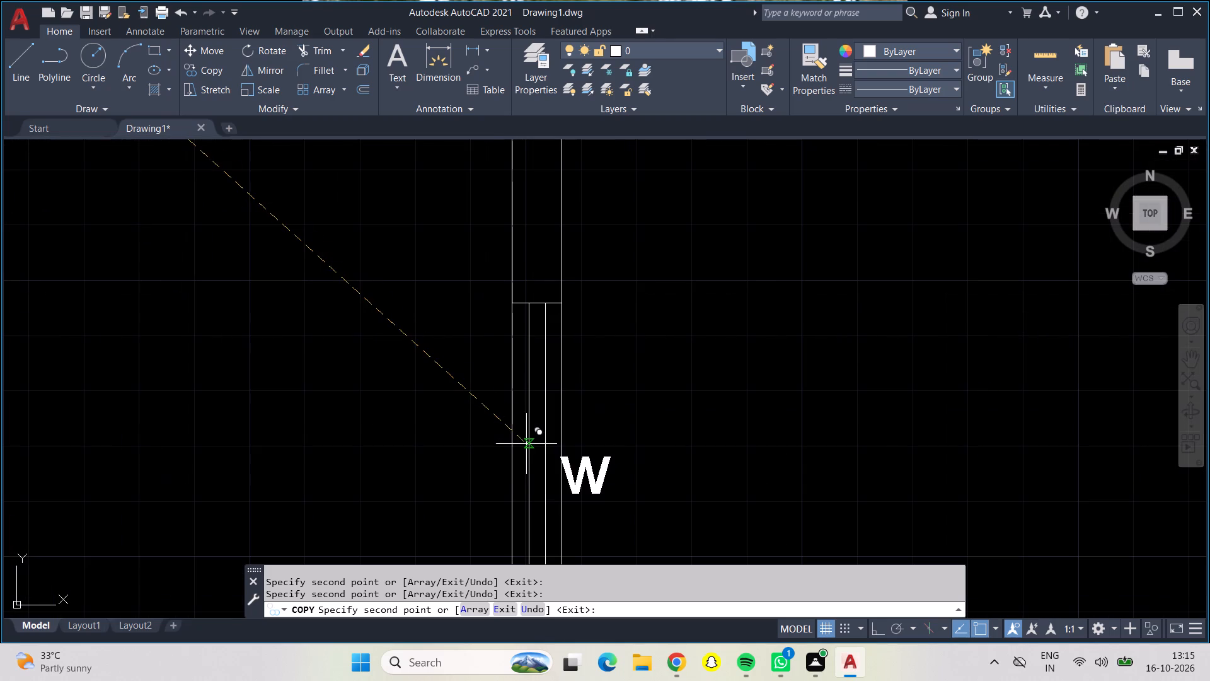
left_click(538, 418)
scroll(546, 418, "down", 3)
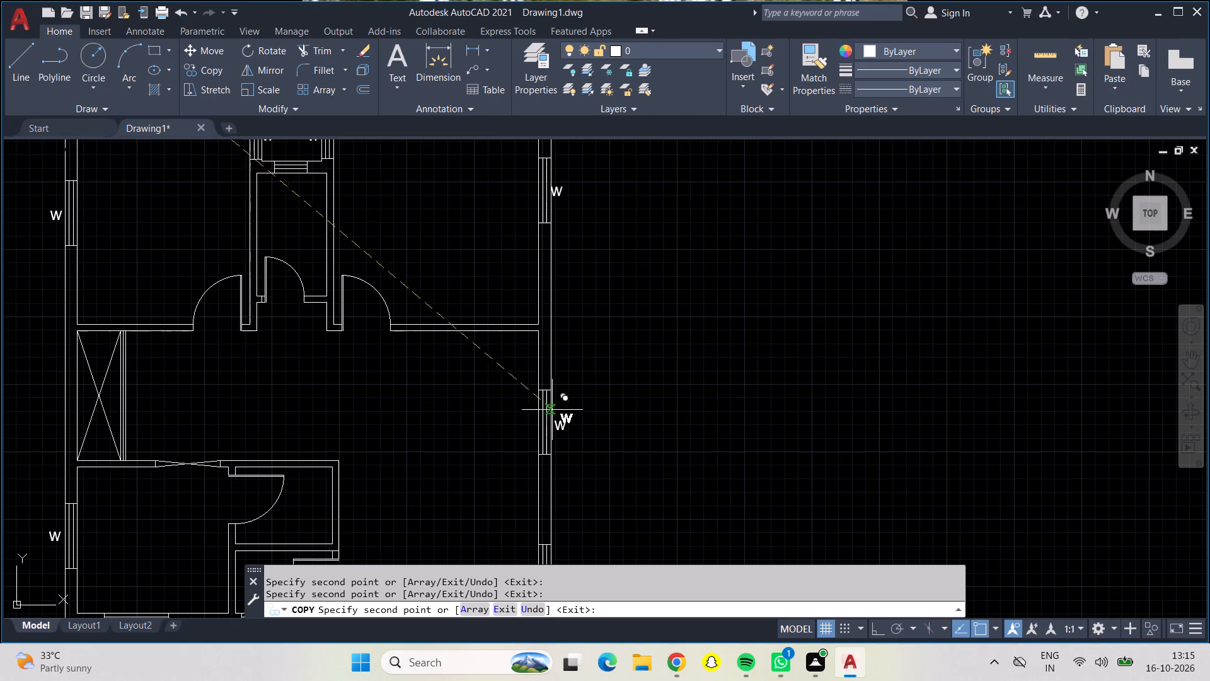
Place a W copy just above the upper-left room's top window and finish copying.
middle_click_drag(592, 339, 572, 602)
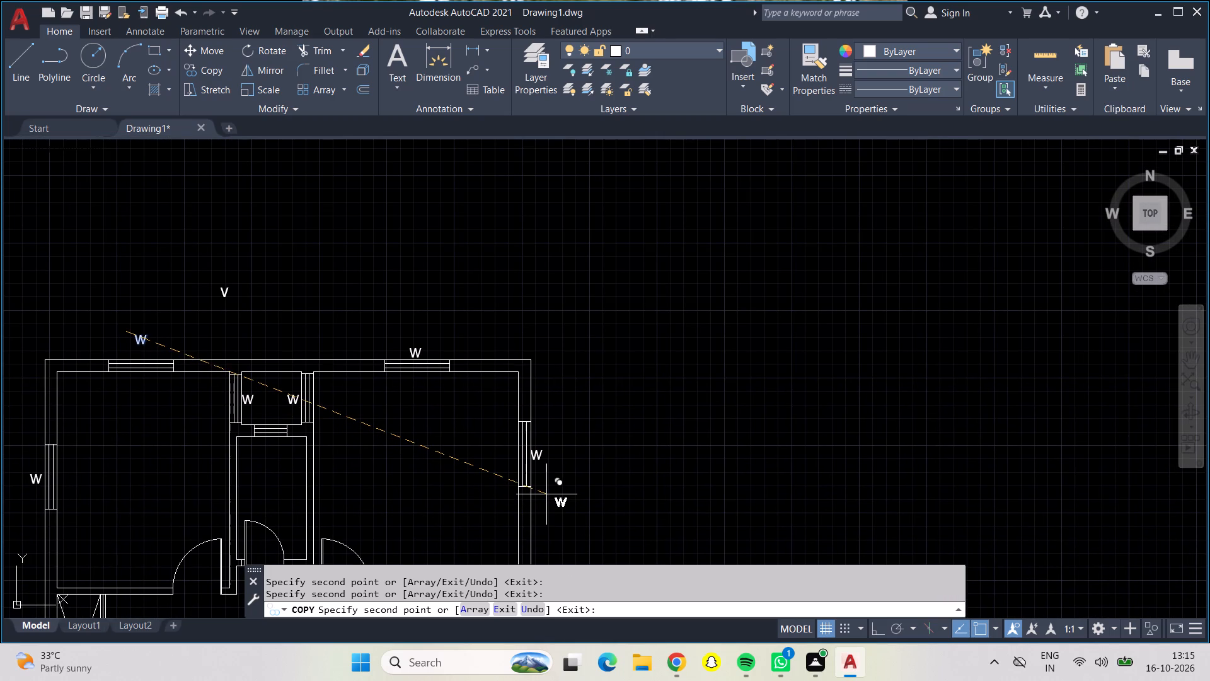
middle_click_drag(195, 471, 481, 538)
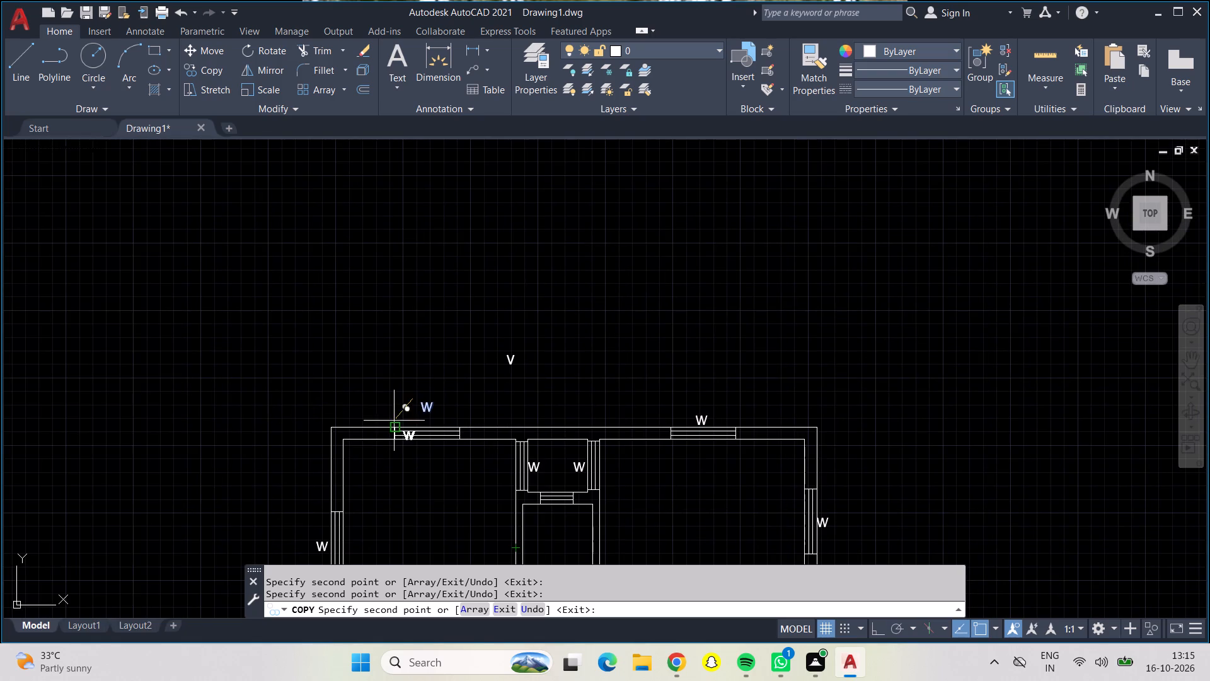
scroll(389, 395, "up", 5)
middle_click_drag(495, 439, 364, 139)
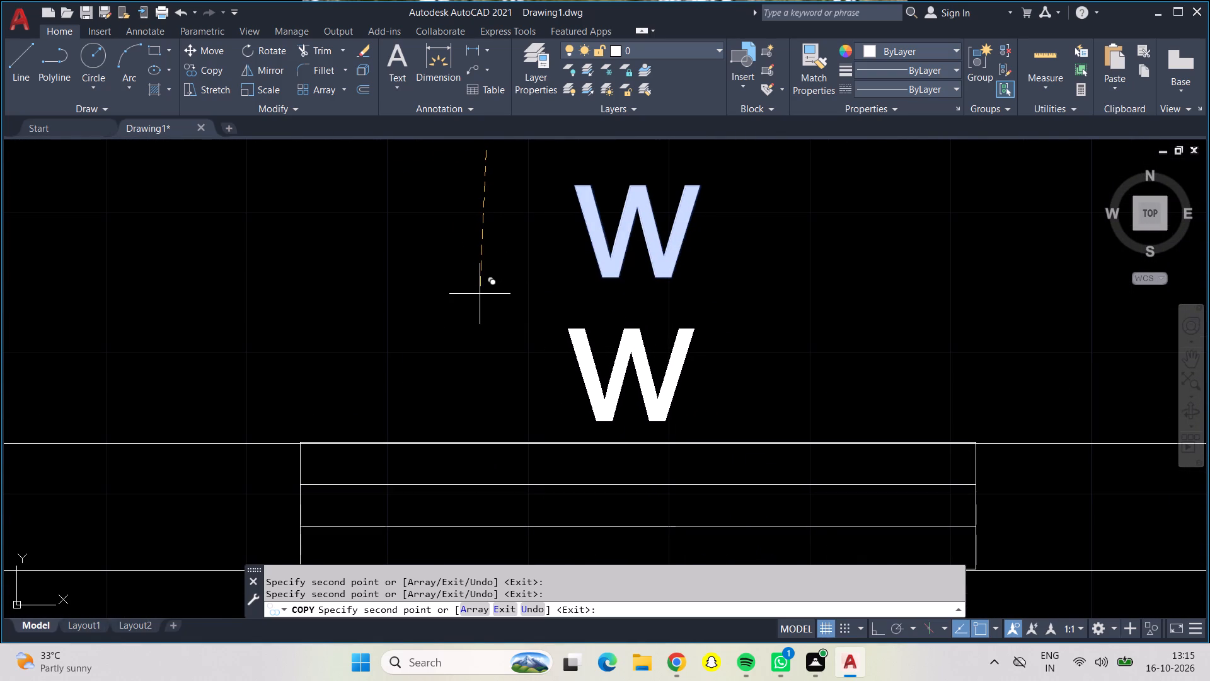
left_click(480, 294)
scroll(487, 310, "down", 2)
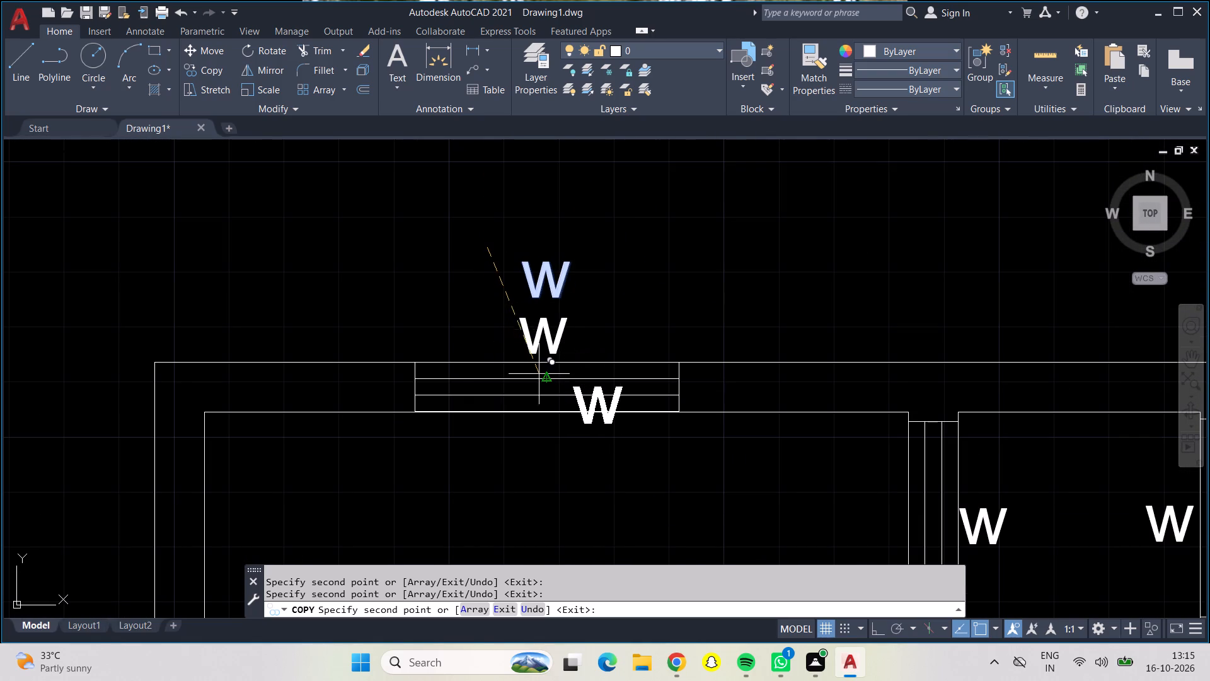
scroll(543, 385, "down", 3)
middle_click_drag(546, 416, 514, 397)
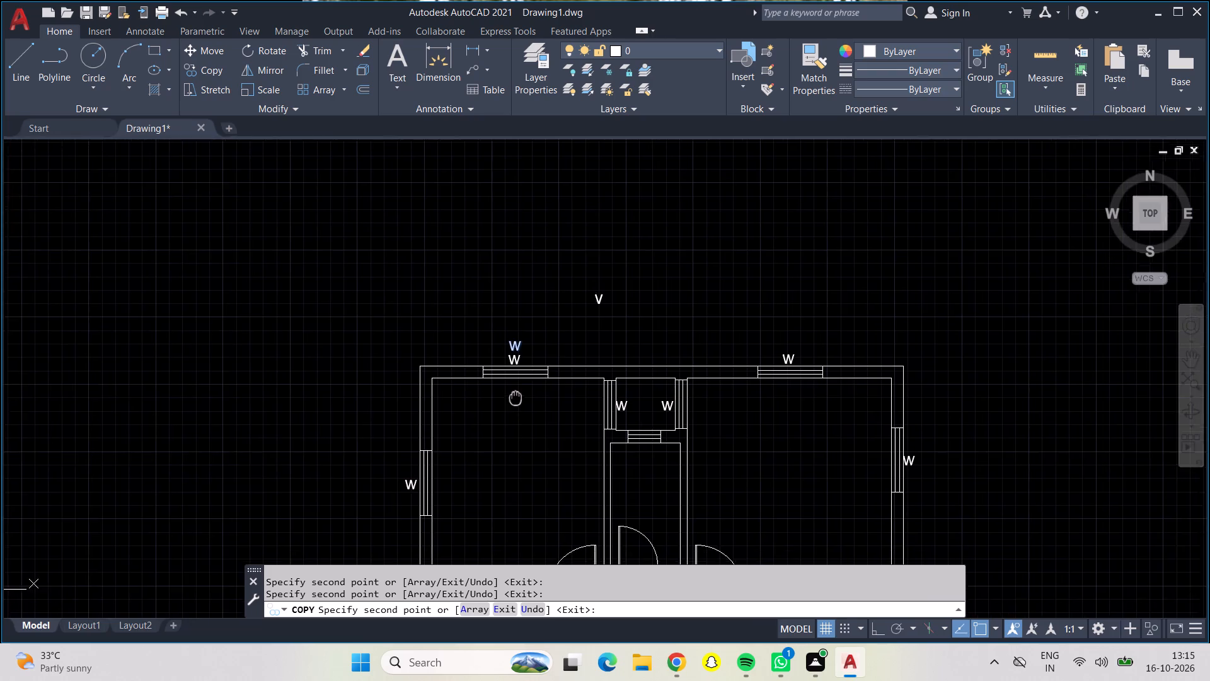
middle_click_drag(514, 397, 508, 345)
key("Escape")
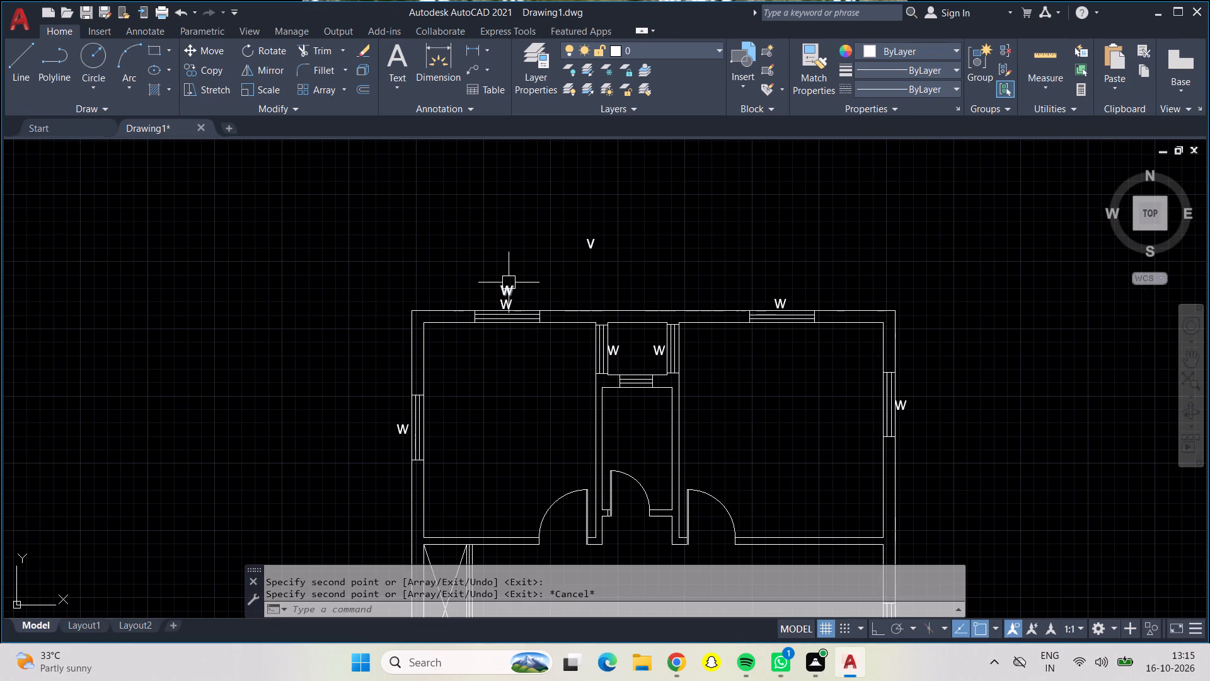
Delete the source W text directly above the upper-left room's top window label.
left_click(509, 282)
key("Delete")
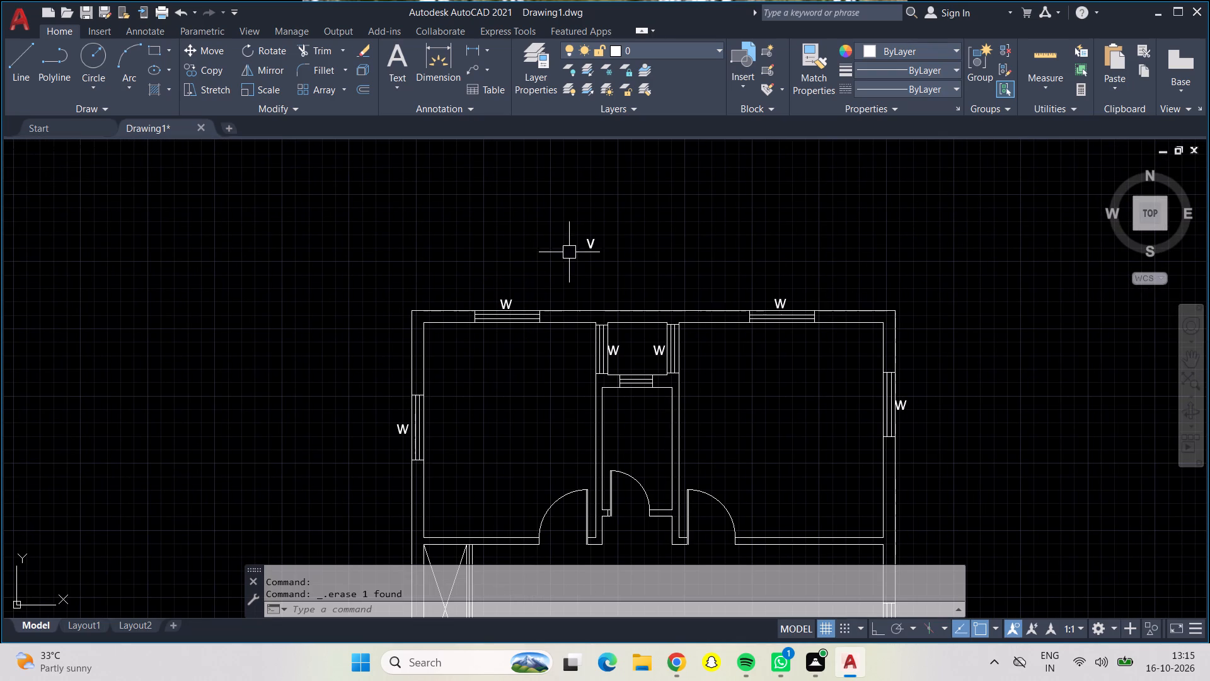
Start copying the V text above the plan, using its insertion point as the base point.
left_click(591, 241)
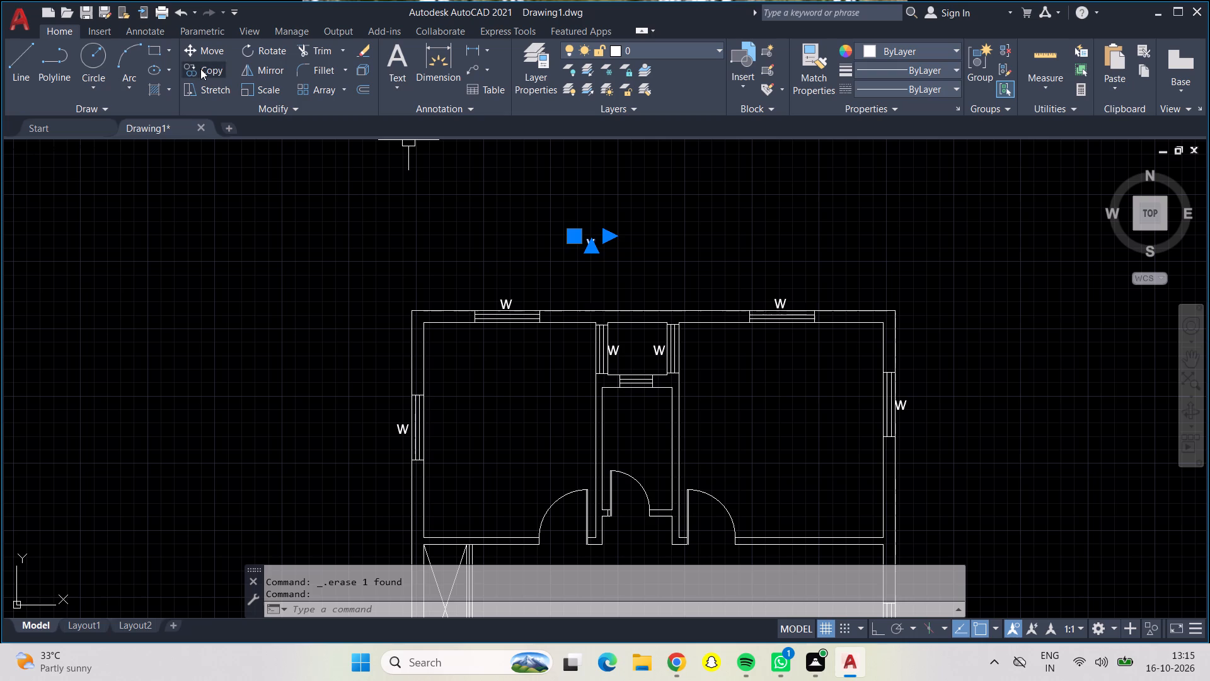
left_click_drag(200, 69, 207, 63)
left_click(580, 238)
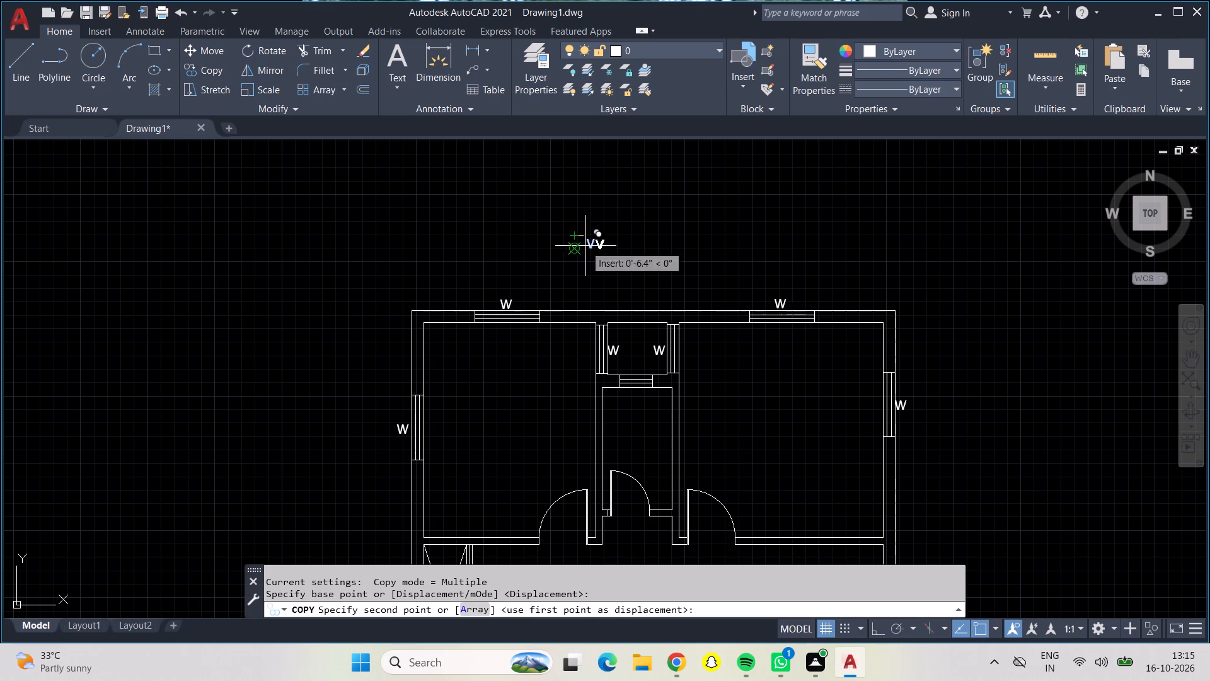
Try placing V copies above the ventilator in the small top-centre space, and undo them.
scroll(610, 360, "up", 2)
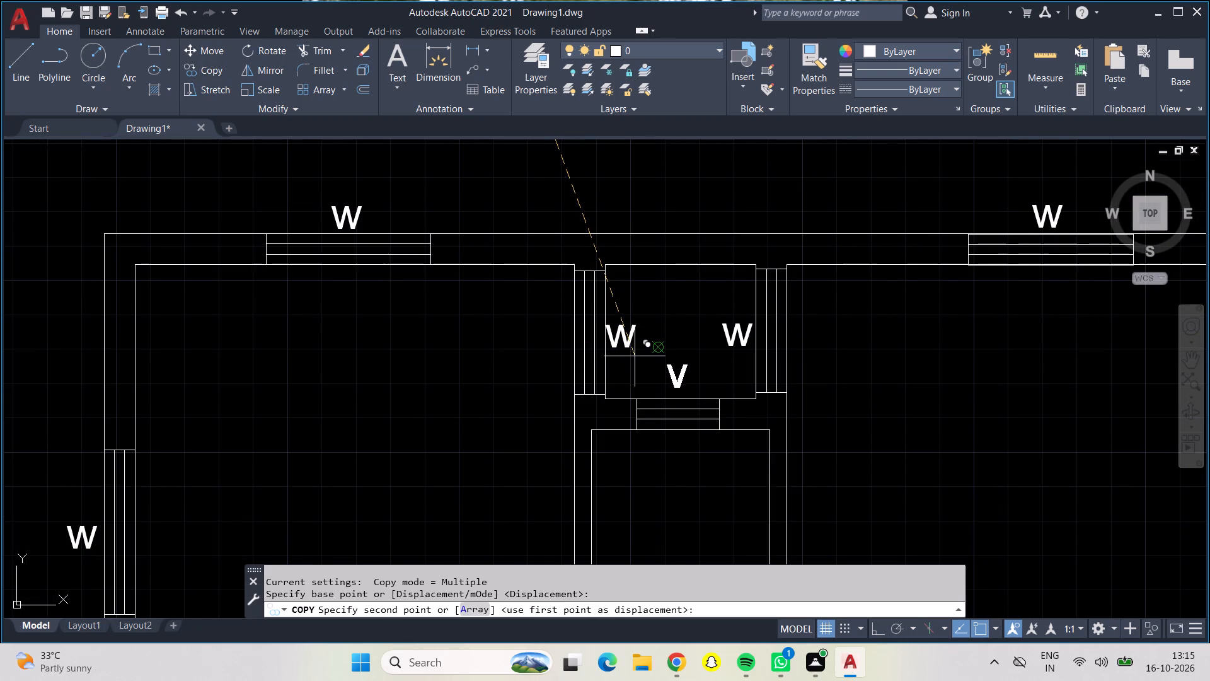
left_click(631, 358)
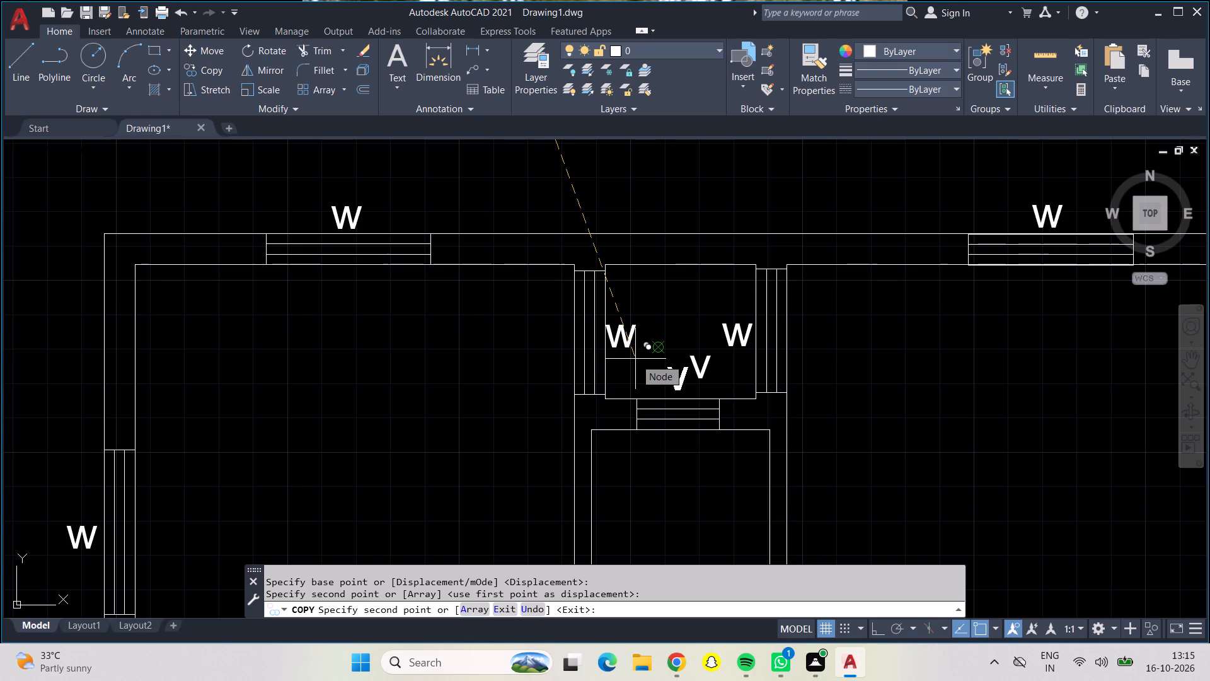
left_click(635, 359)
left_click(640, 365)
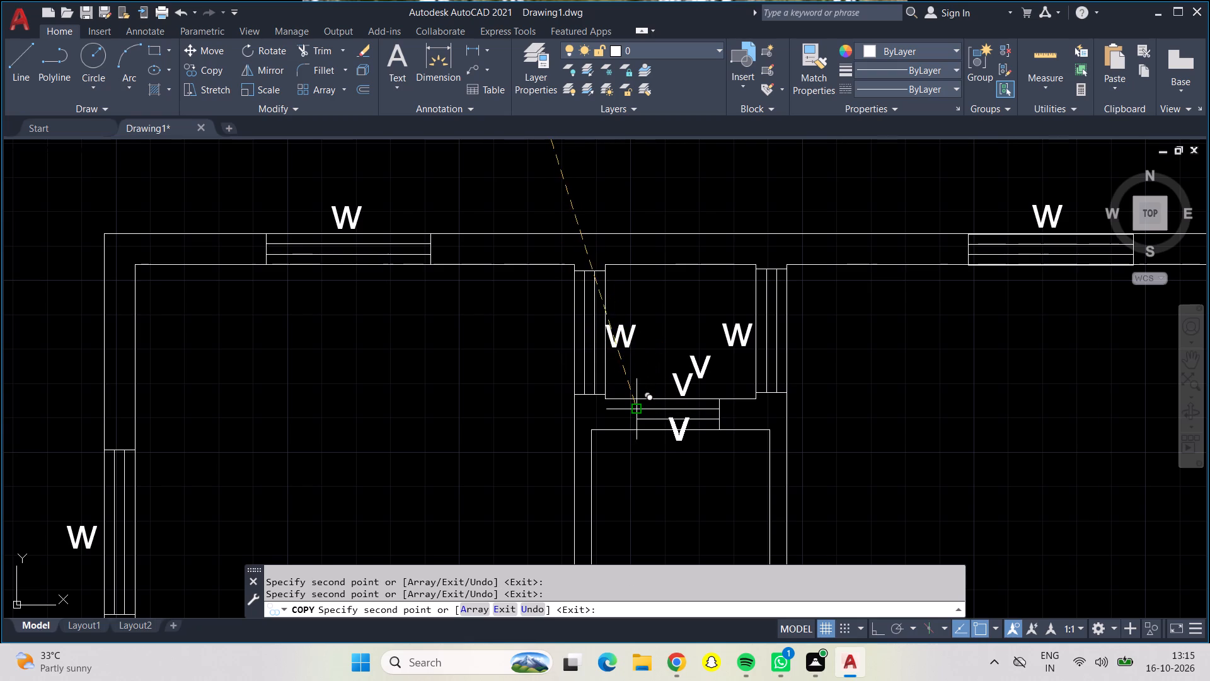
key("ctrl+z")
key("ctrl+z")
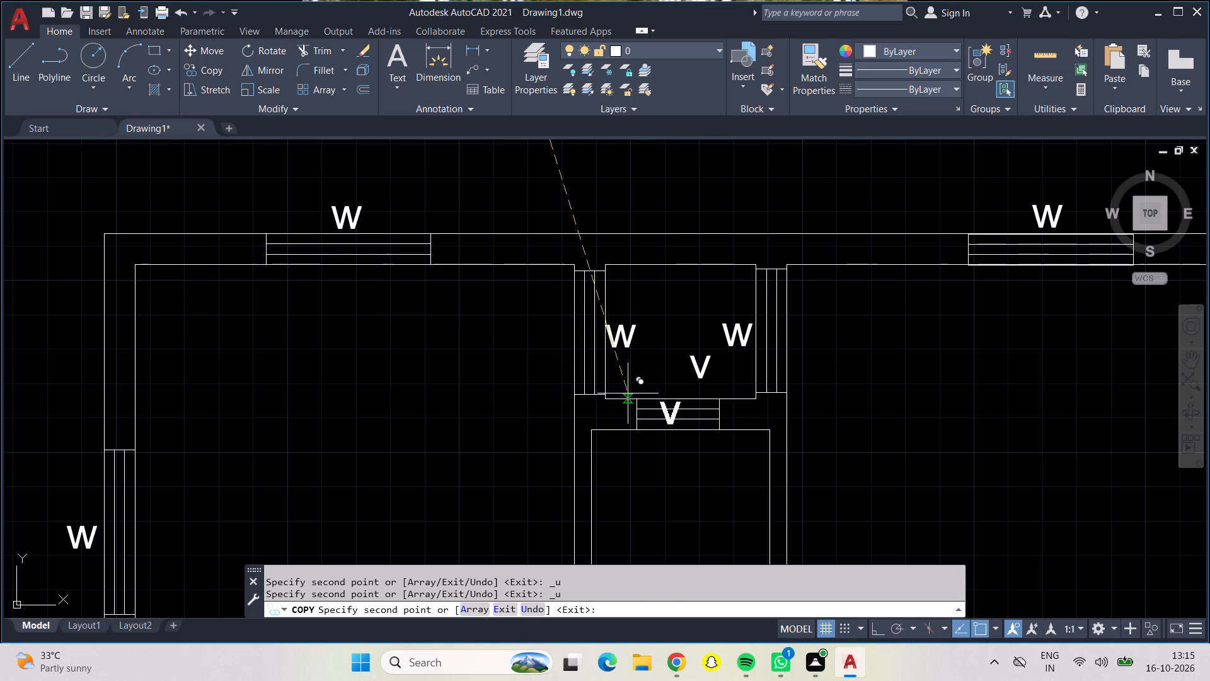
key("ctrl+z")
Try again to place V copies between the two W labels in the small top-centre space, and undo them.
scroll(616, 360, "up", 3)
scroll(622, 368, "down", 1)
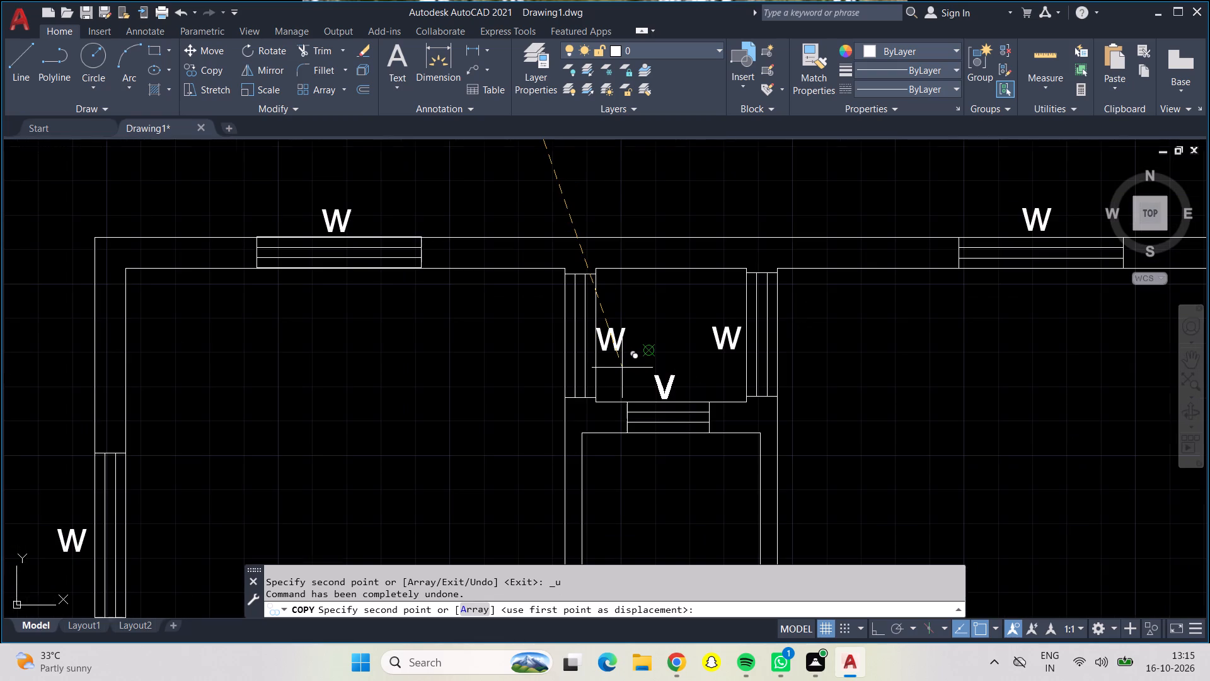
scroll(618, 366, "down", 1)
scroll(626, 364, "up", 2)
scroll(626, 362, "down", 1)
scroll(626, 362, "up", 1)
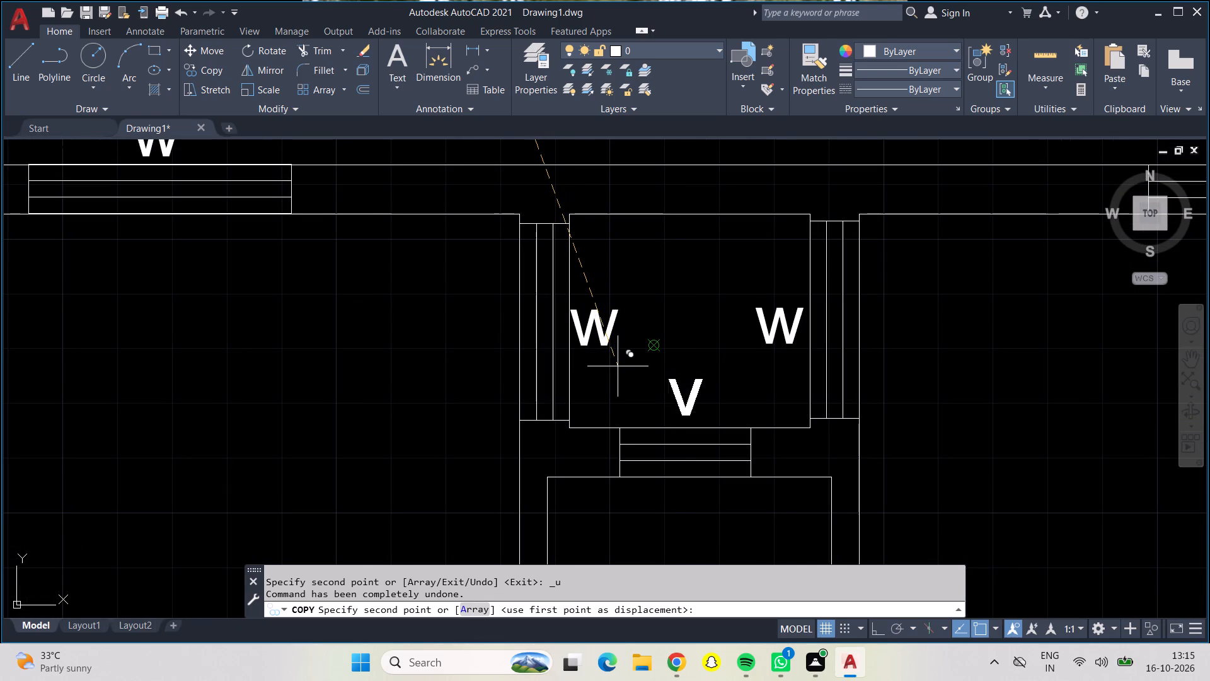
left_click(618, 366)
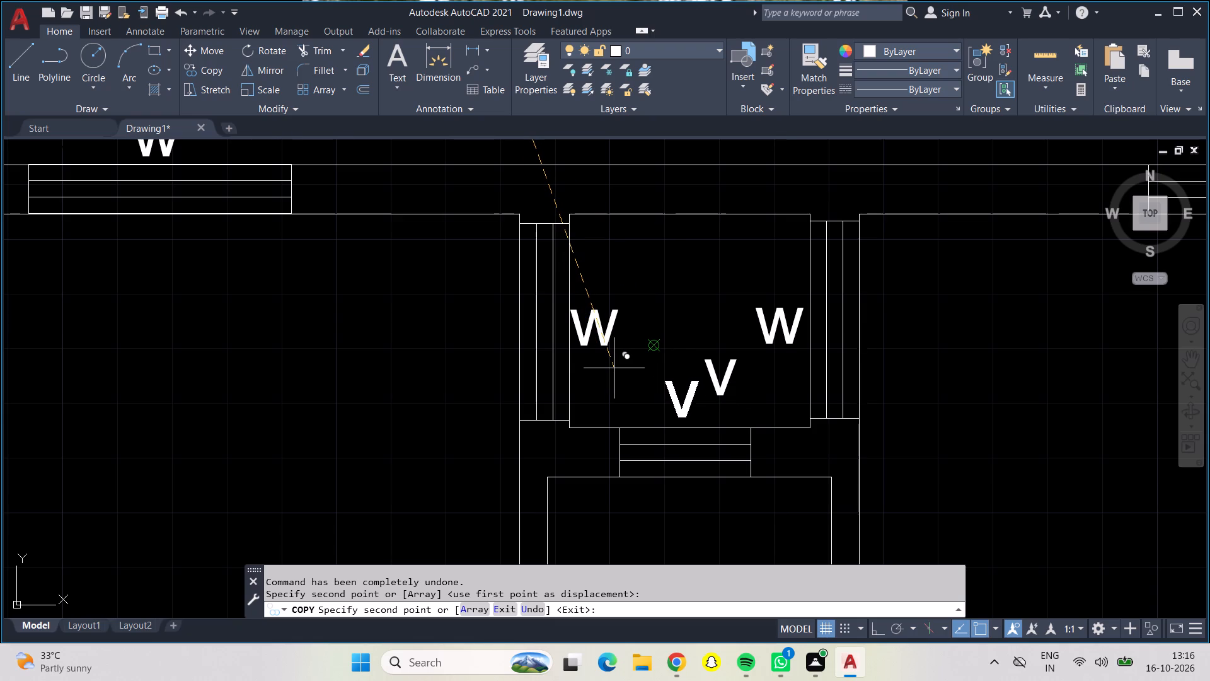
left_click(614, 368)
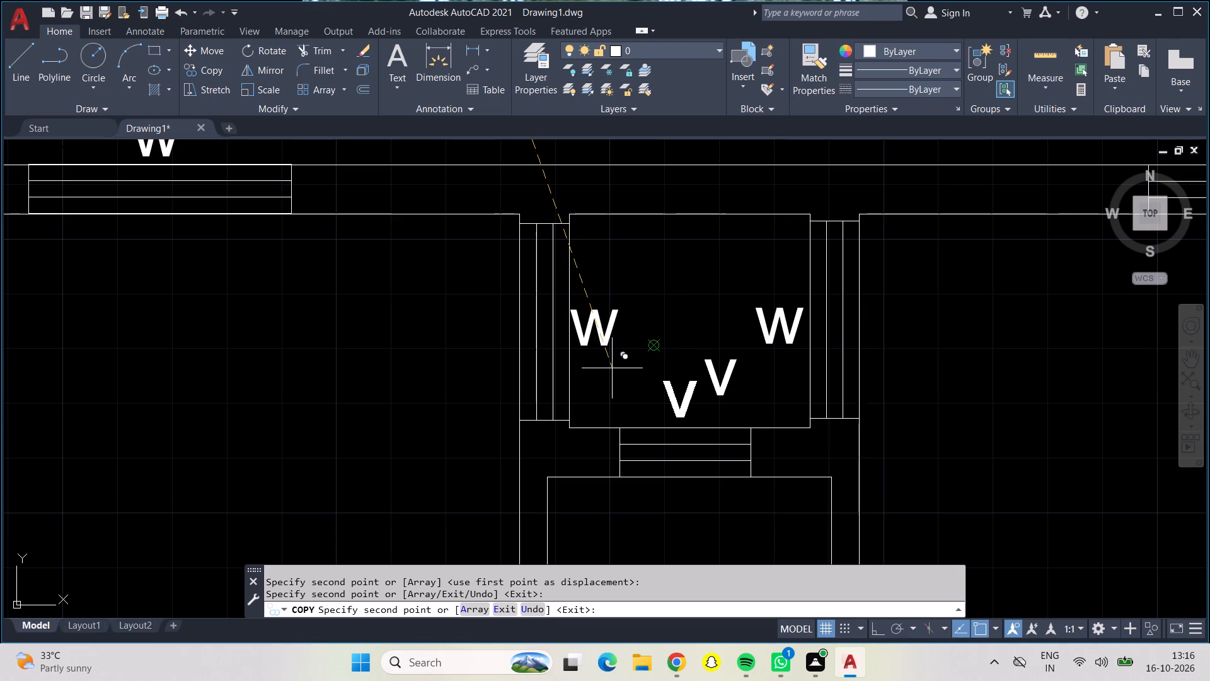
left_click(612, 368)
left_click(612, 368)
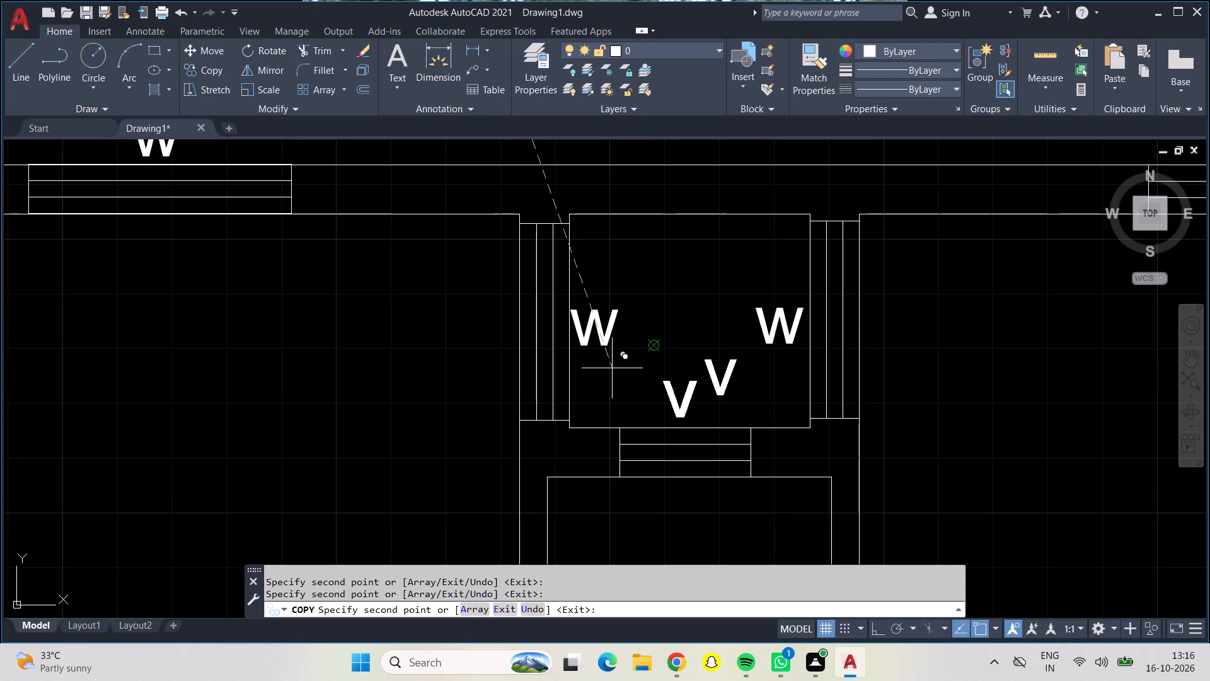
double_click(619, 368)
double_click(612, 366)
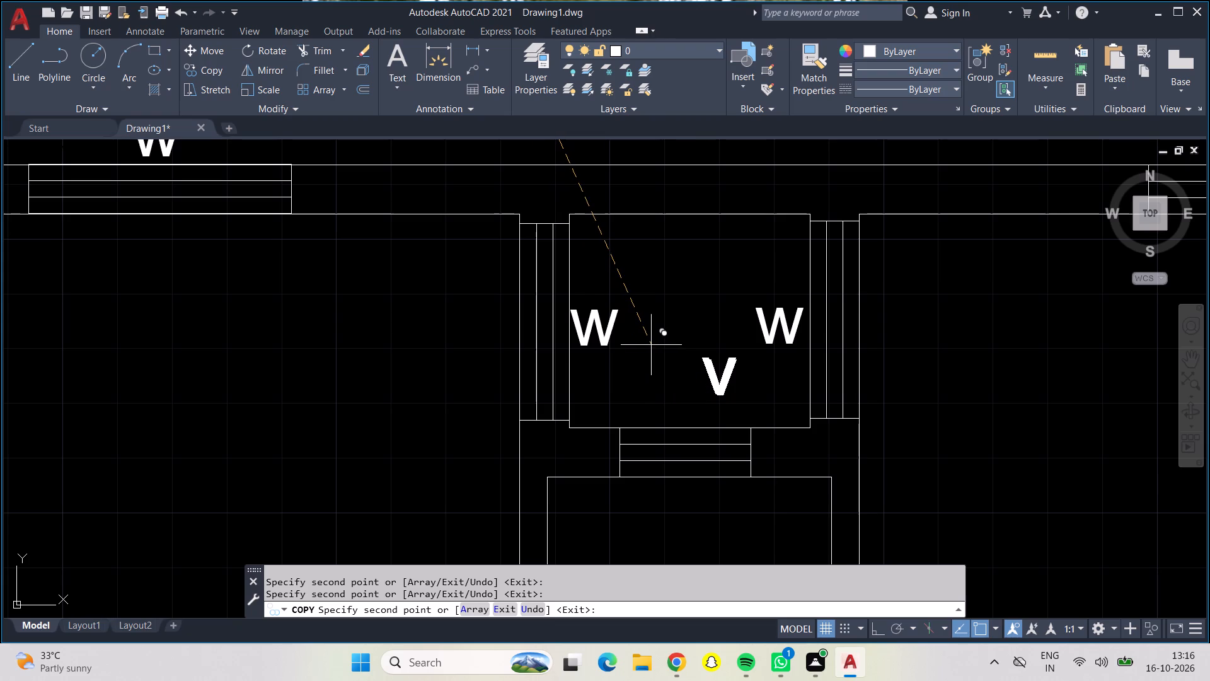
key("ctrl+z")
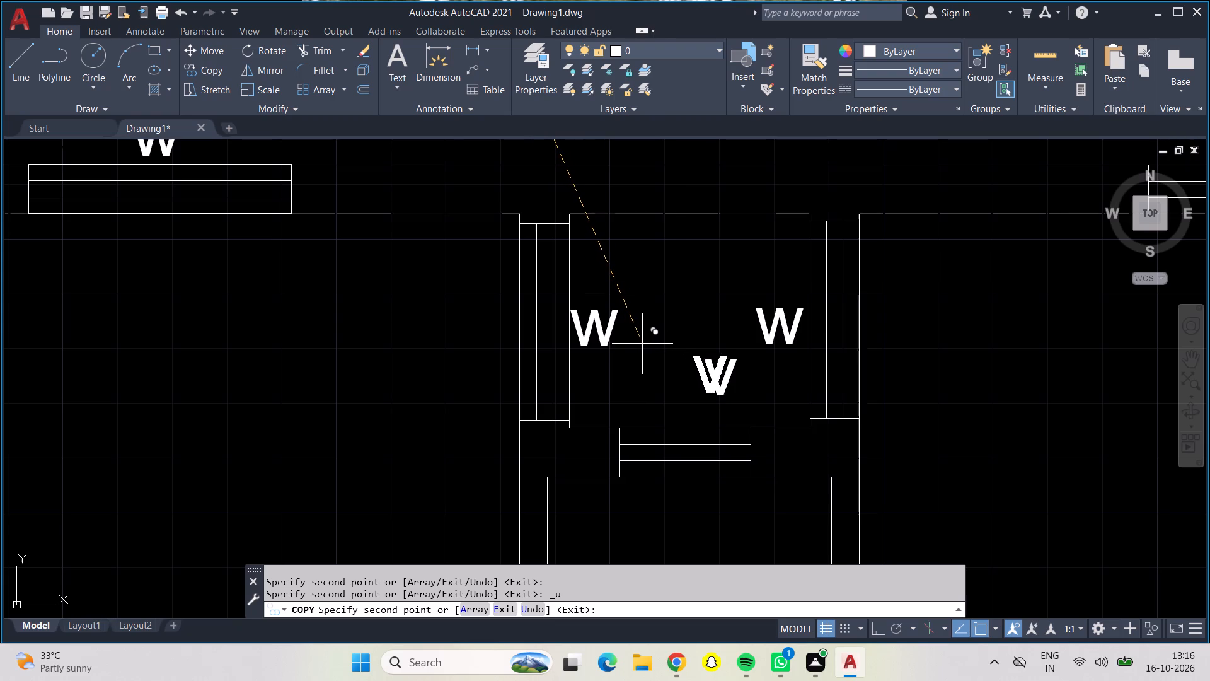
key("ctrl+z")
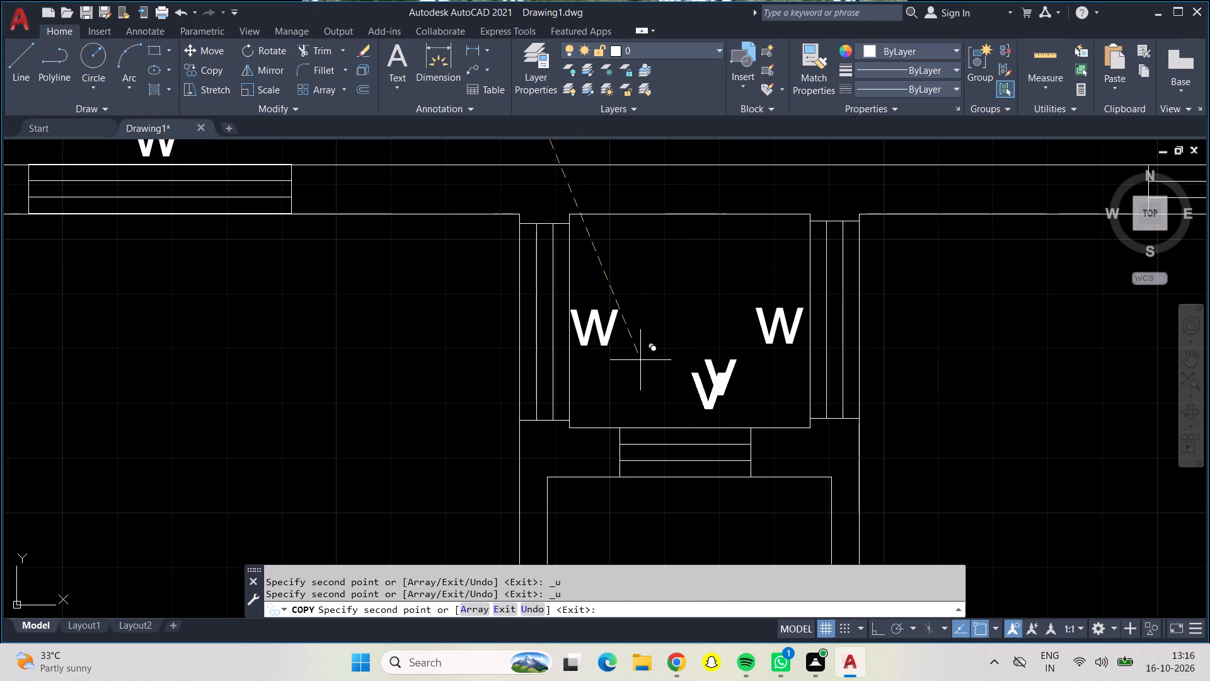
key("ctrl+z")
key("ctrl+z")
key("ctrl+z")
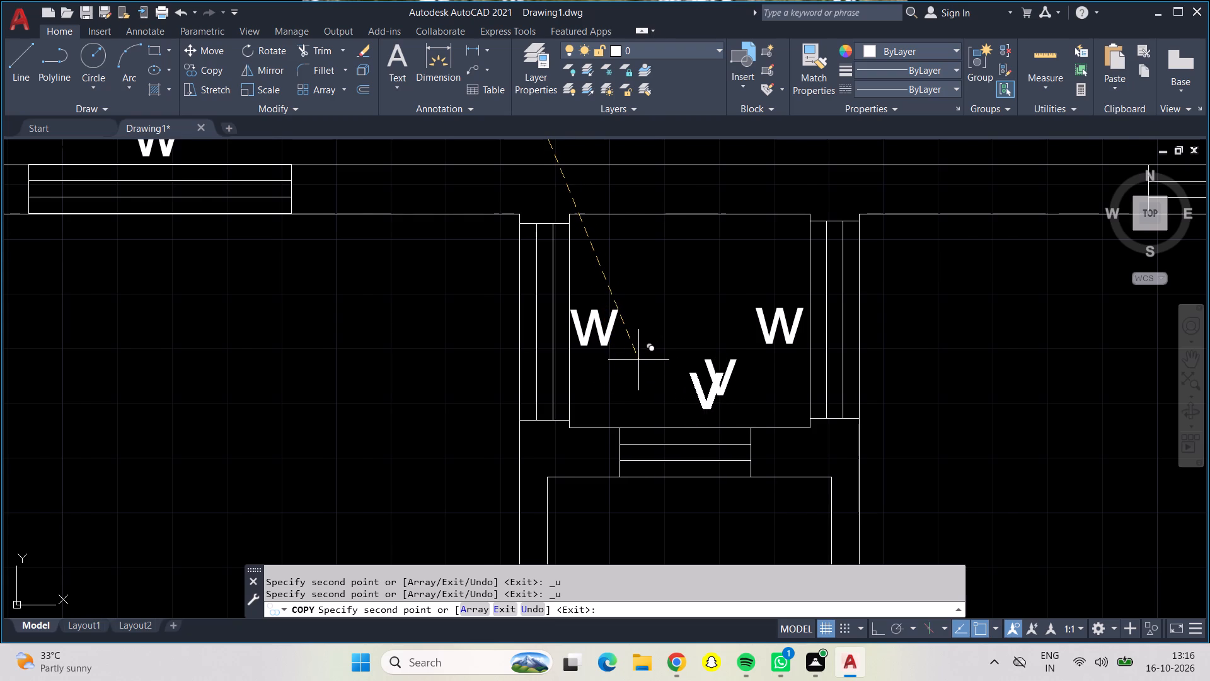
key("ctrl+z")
Place a V copy just above the ventilator in the small top-centre space, centred on the opening.
scroll(637, 351, "down", 1)
scroll(637, 351, "up", 1)
scroll(637, 351, "down", 1)
scroll(637, 351, "up", 1)
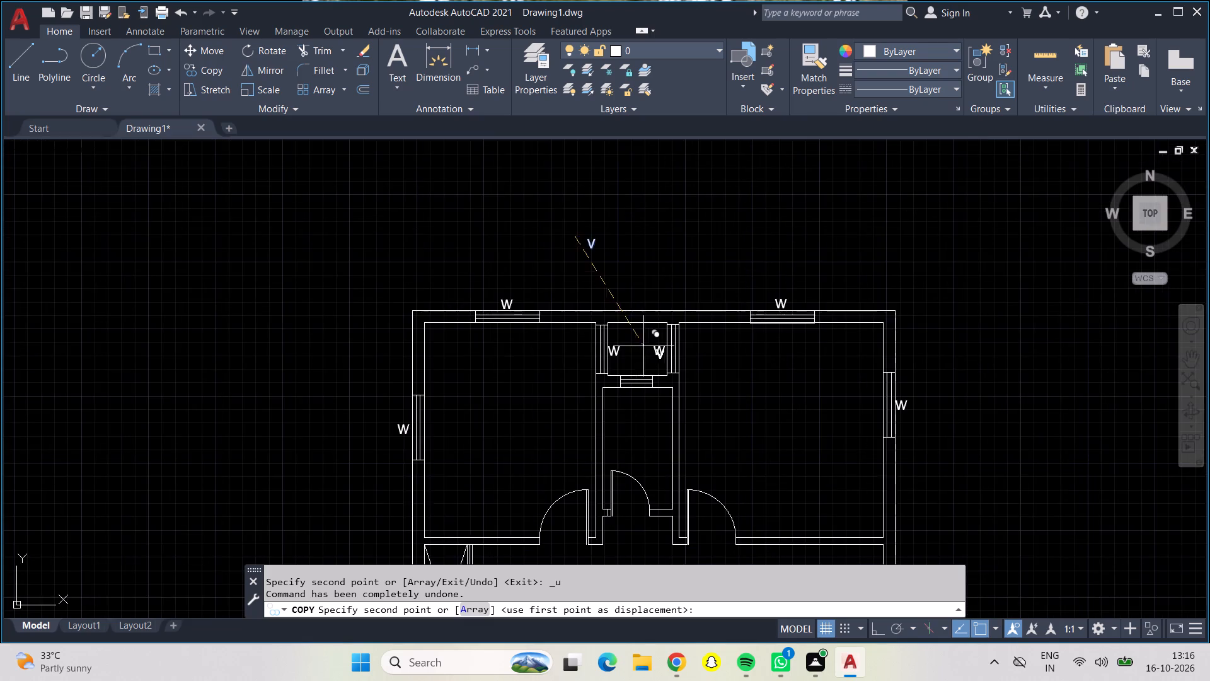
scroll(643, 346, "up", 4)
scroll(645, 346, "down", 1)
scroll(645, 346, "up", 1)
scroll(521, 422, "down", 1)
scroll(521, 422, "up", 4)
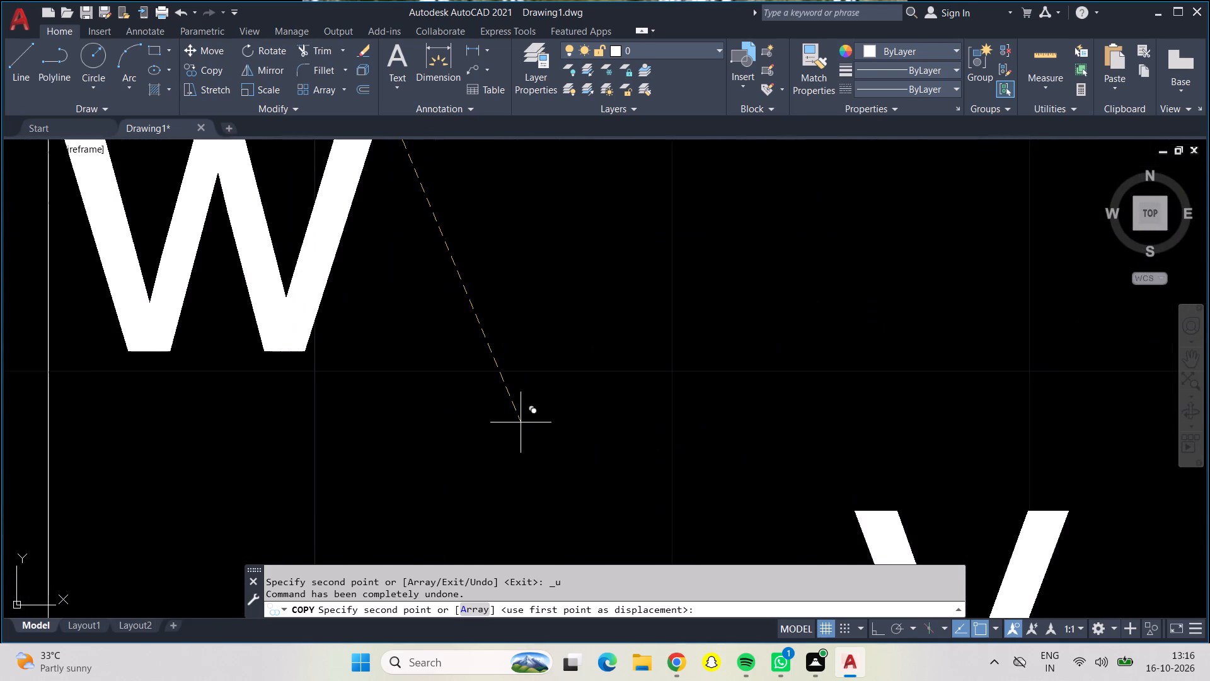
scroll(532, 399, "down", 1)
middle_click_drag(516, 391, 468, 334)
scroll(462, 318, "down", 1)
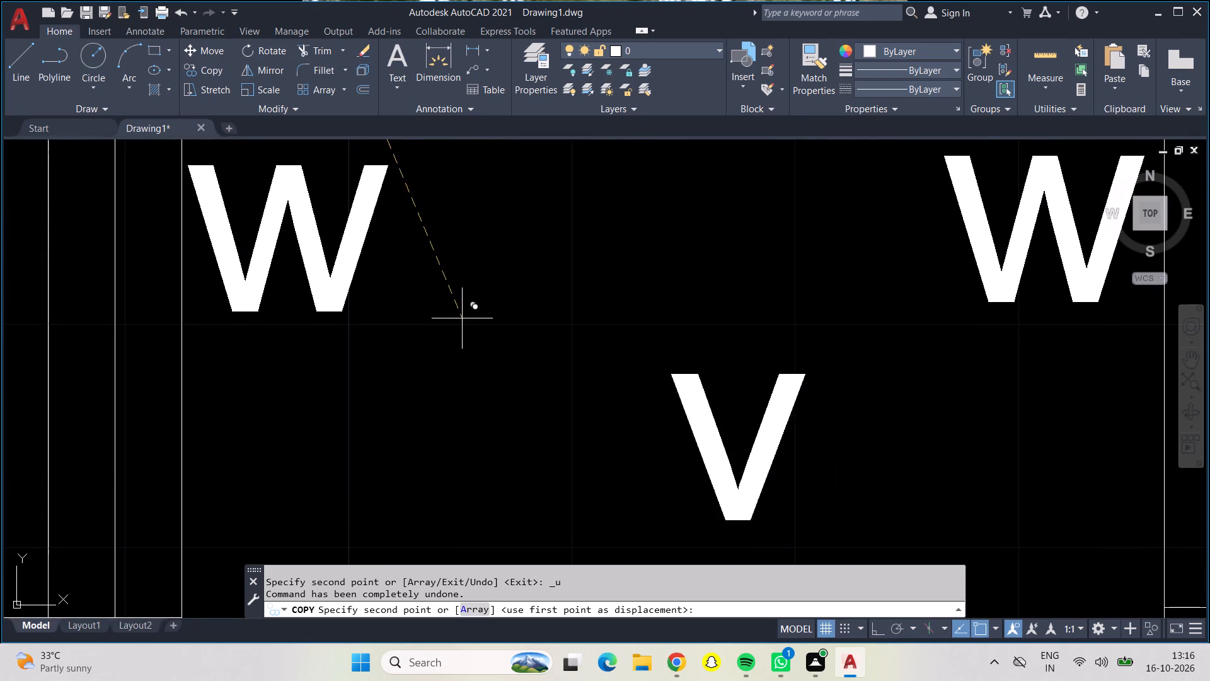
middle_click_drag(464, 331, 445, 322)
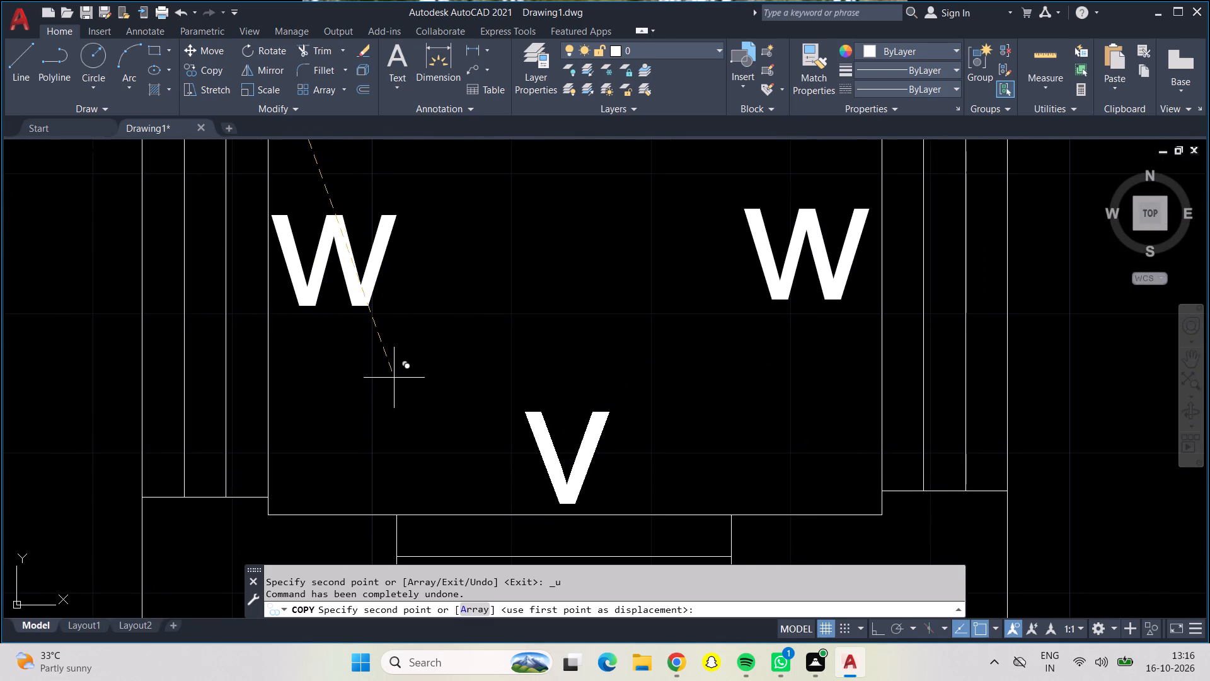
left_click(384, 375)
Place a V copy just below the ventilator of the small room beside the staircase, and finish copying.
scroll(486, 412, "down", 3)
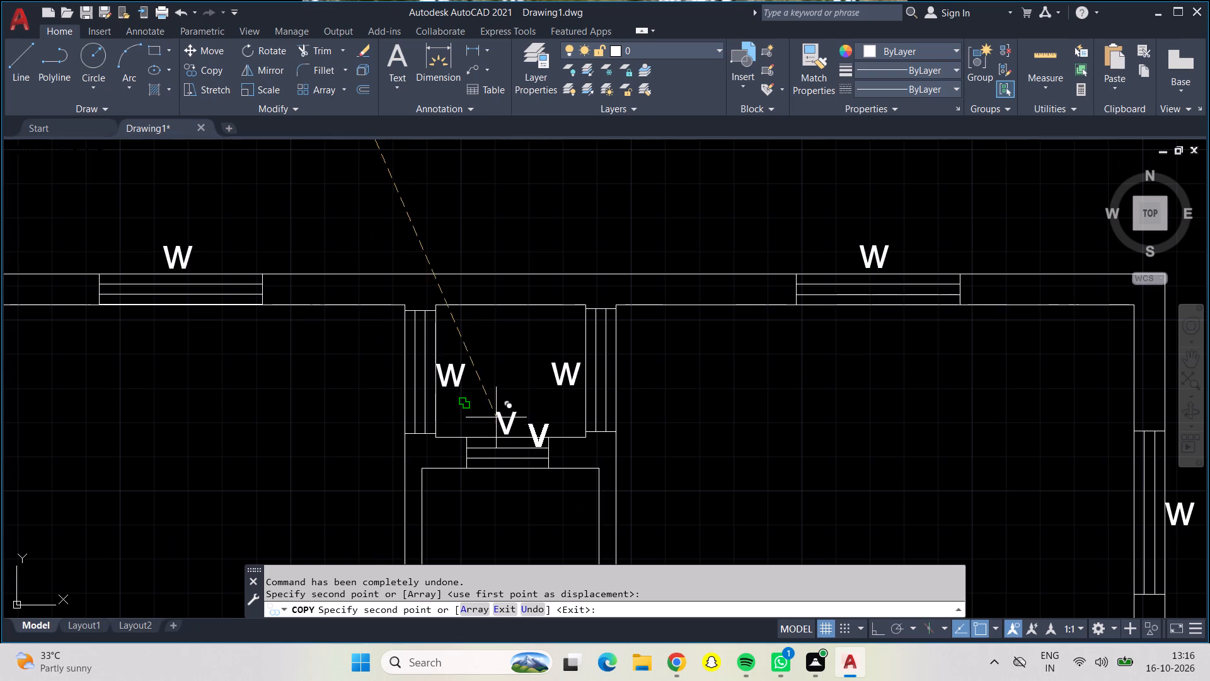
scroll(487, 397, "down", 2)
middle_click_drag(705, 472, 626, 233)
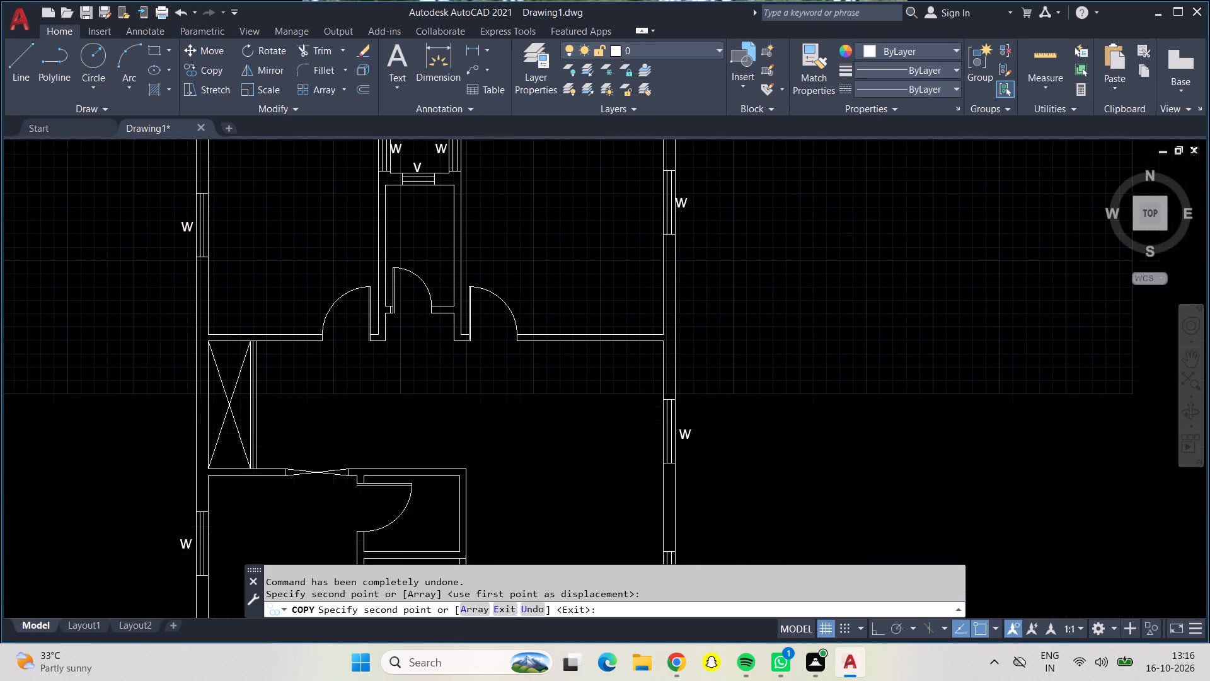
middle_click_drag(522, 457, 521, 273)
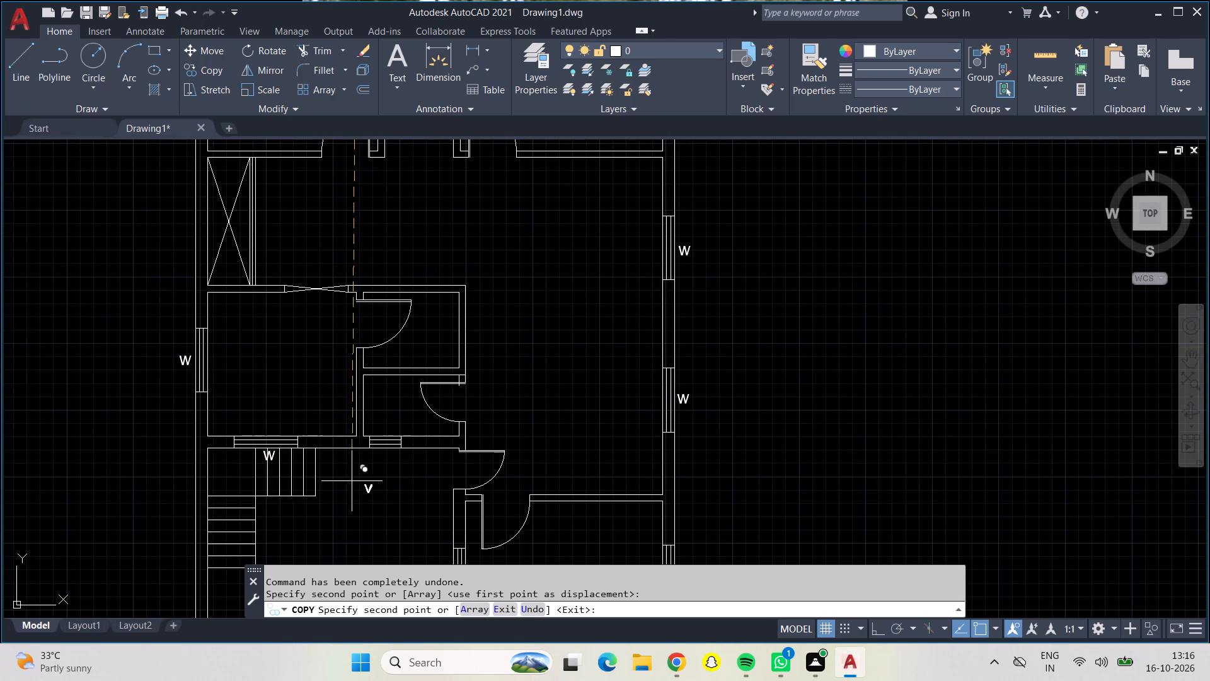
scroll(364, 454, "down", 1)
scroll(365, 453, "up", 1)
scroll(365, 453, "down", 1)
scroll(365, 453, "up", 7)
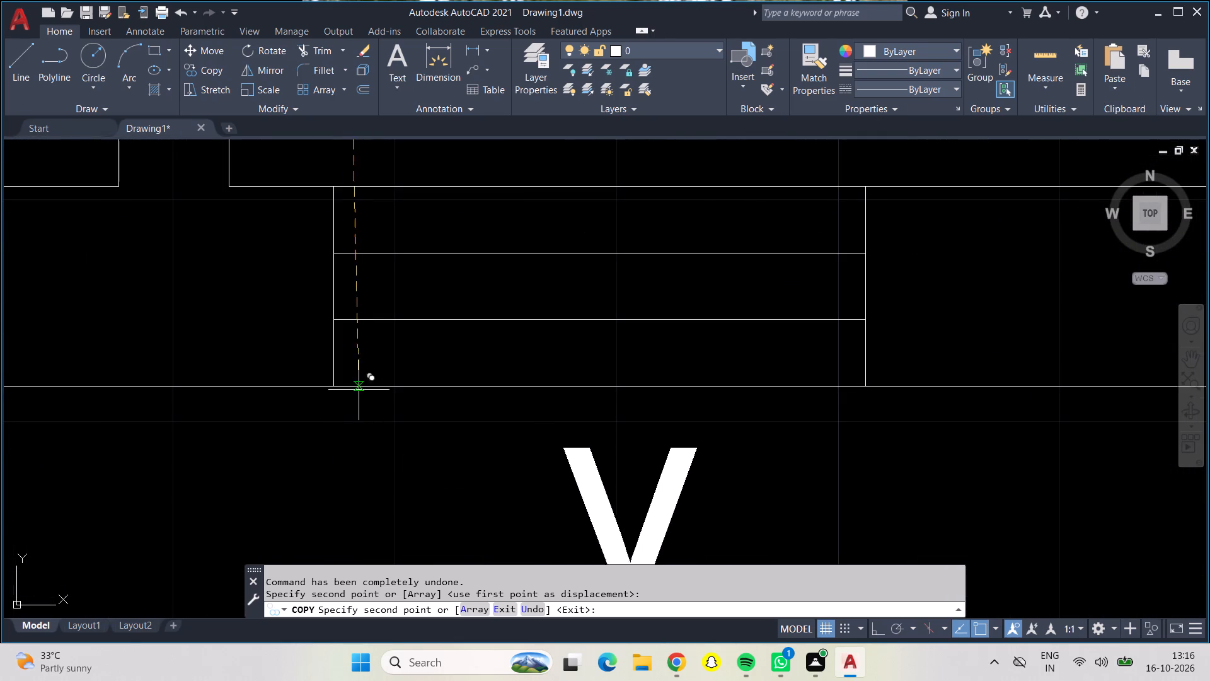
left_click(326, 369)
scroll(336, 385, "down", 4)
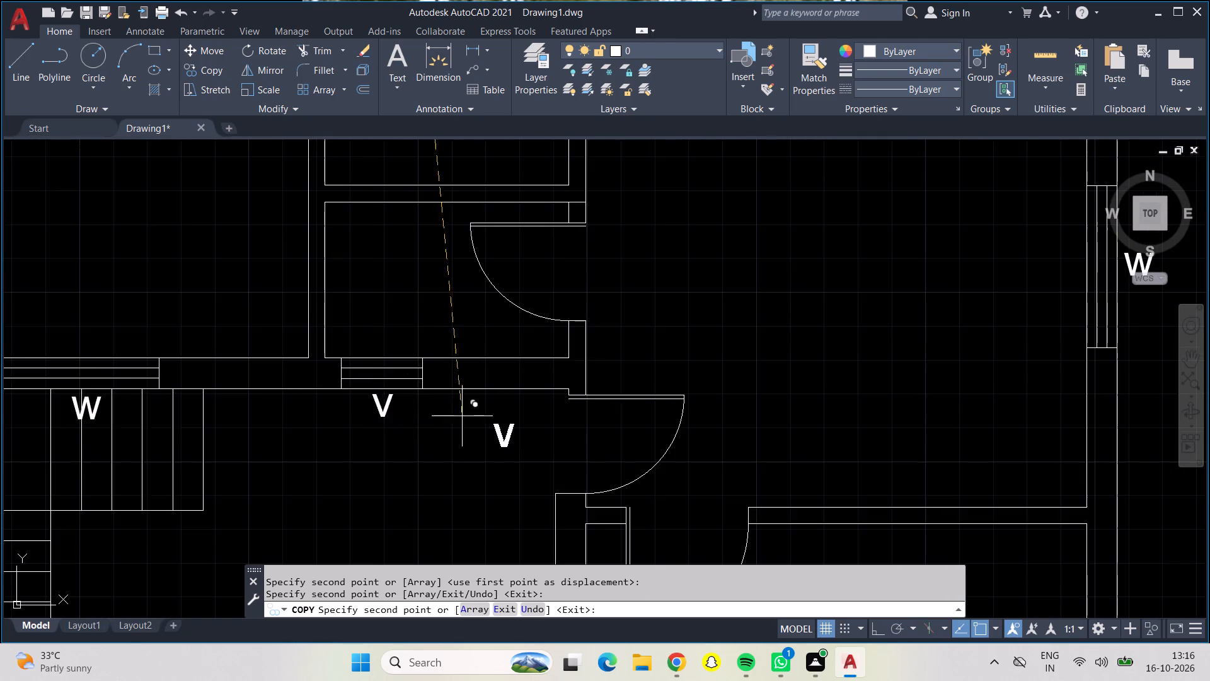
scroll(464, 420, "down", 2)
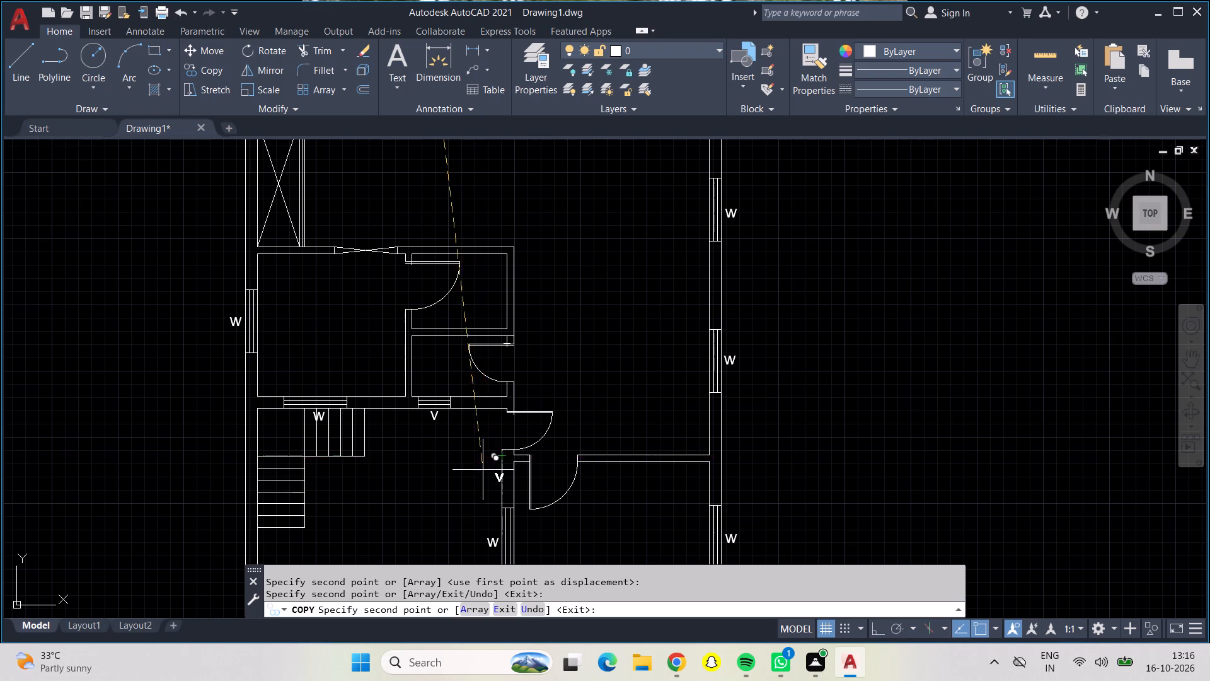
scroll(476, 486, "down", 1)
scroll(574, 485, "down", 1)
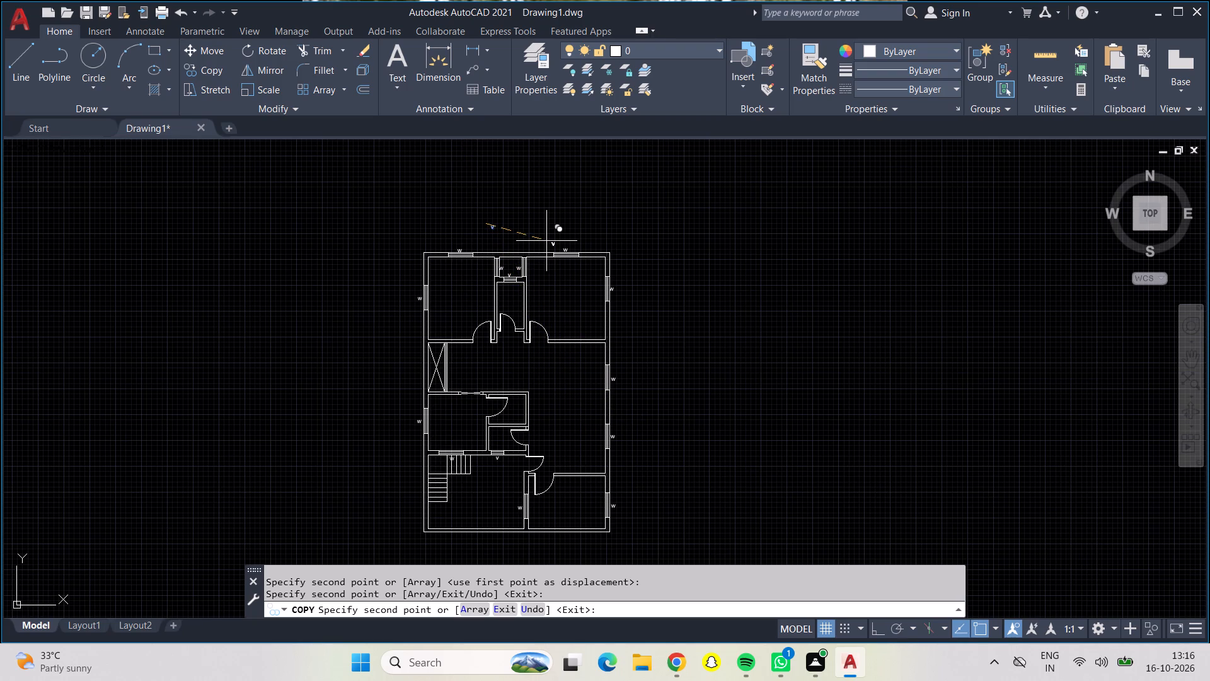
key("Return")
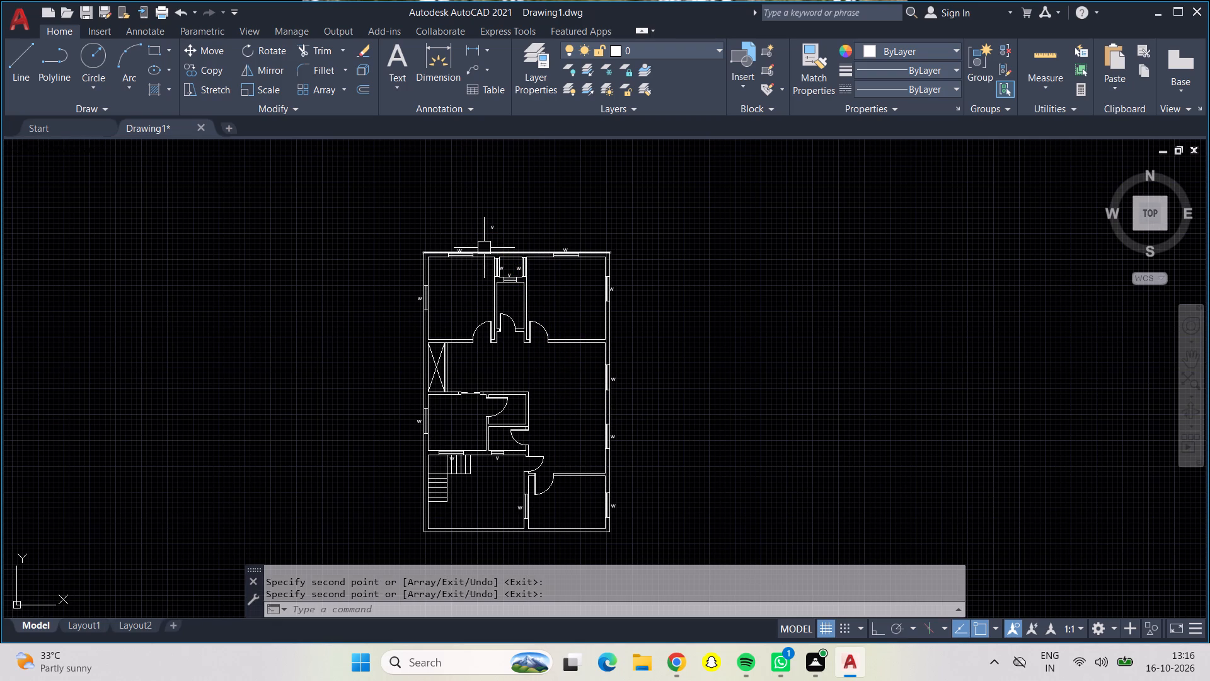
Delete the stray V label floating above the plan's top wall.
scroll(486, 240, "up", 5)
scroll(510, 221, "down", 1)
middle_click_drag(510, 221, 507, 311)
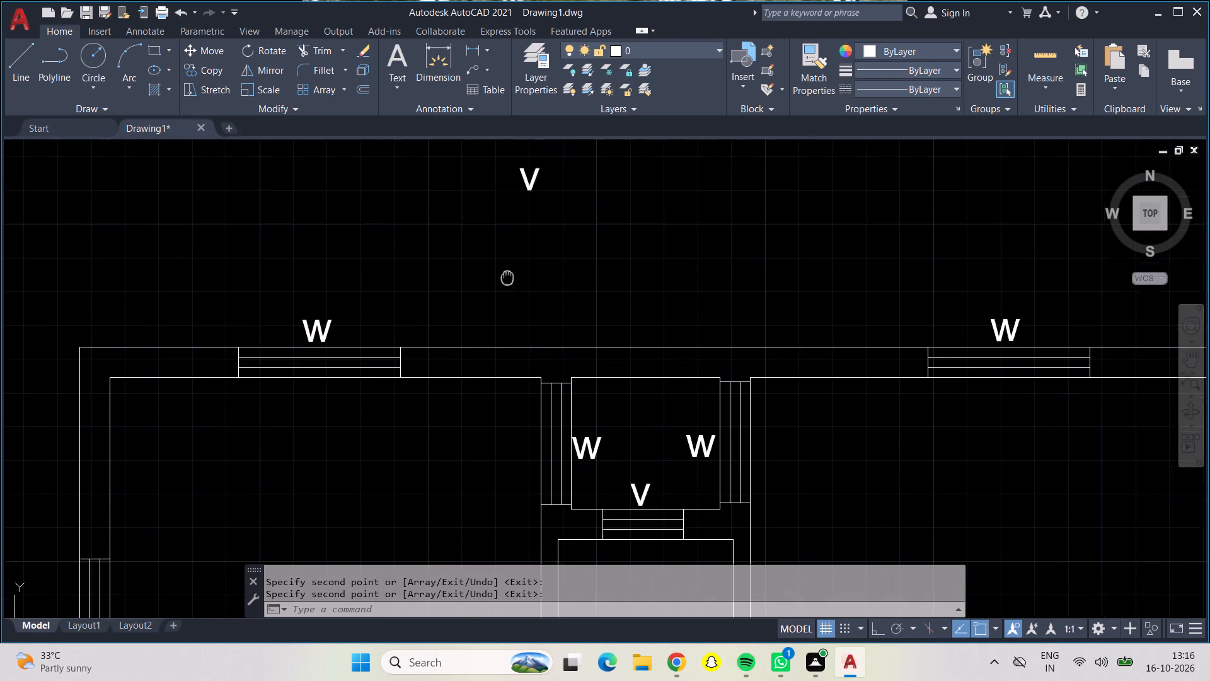
middle_click_drag(507, 311, 507, 329)
left_click_drag(475, 171, 582, 258)
left_click(599, 349)
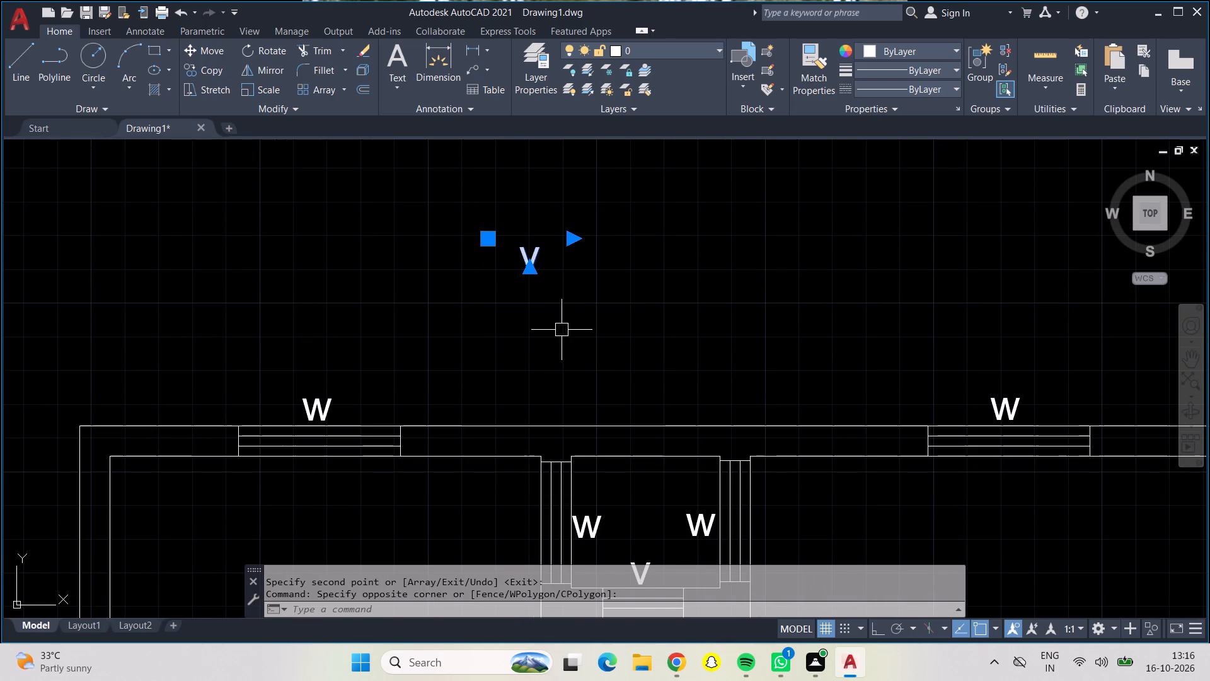
key("Delete")
Move the W label beside the west window of the small top-centre space slightly east, clear of the wall line.
scroll(562, 330, "down", 2)
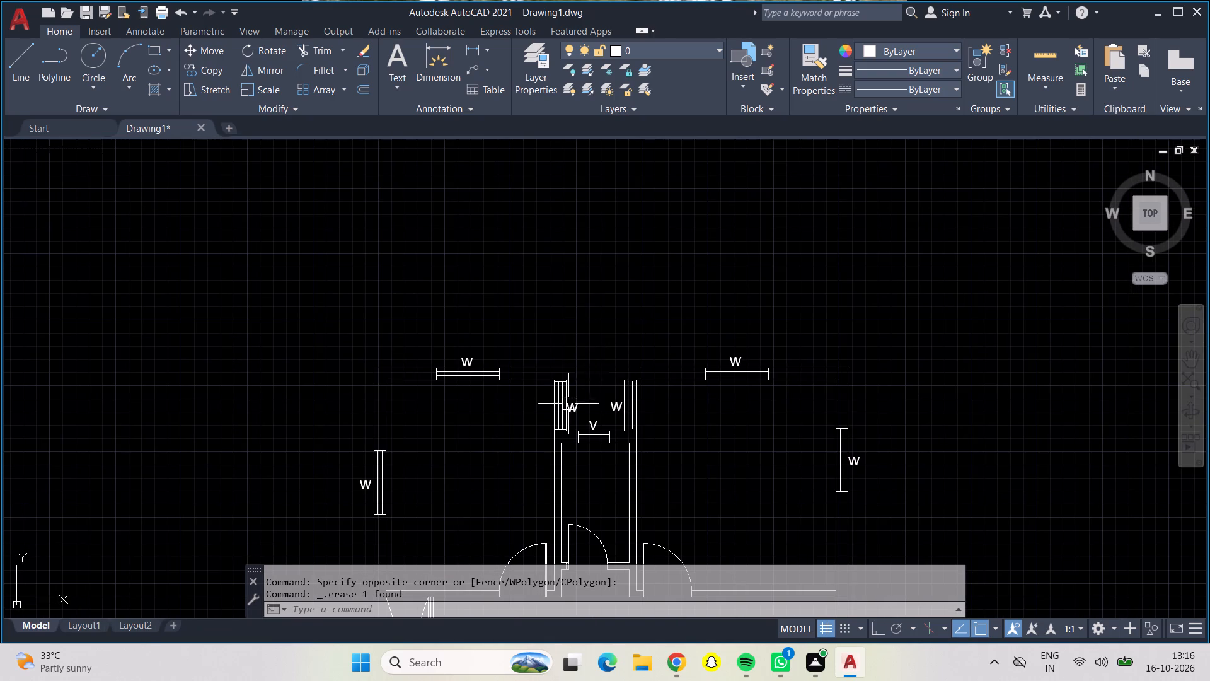
scroll(568, 414, "up", 5)
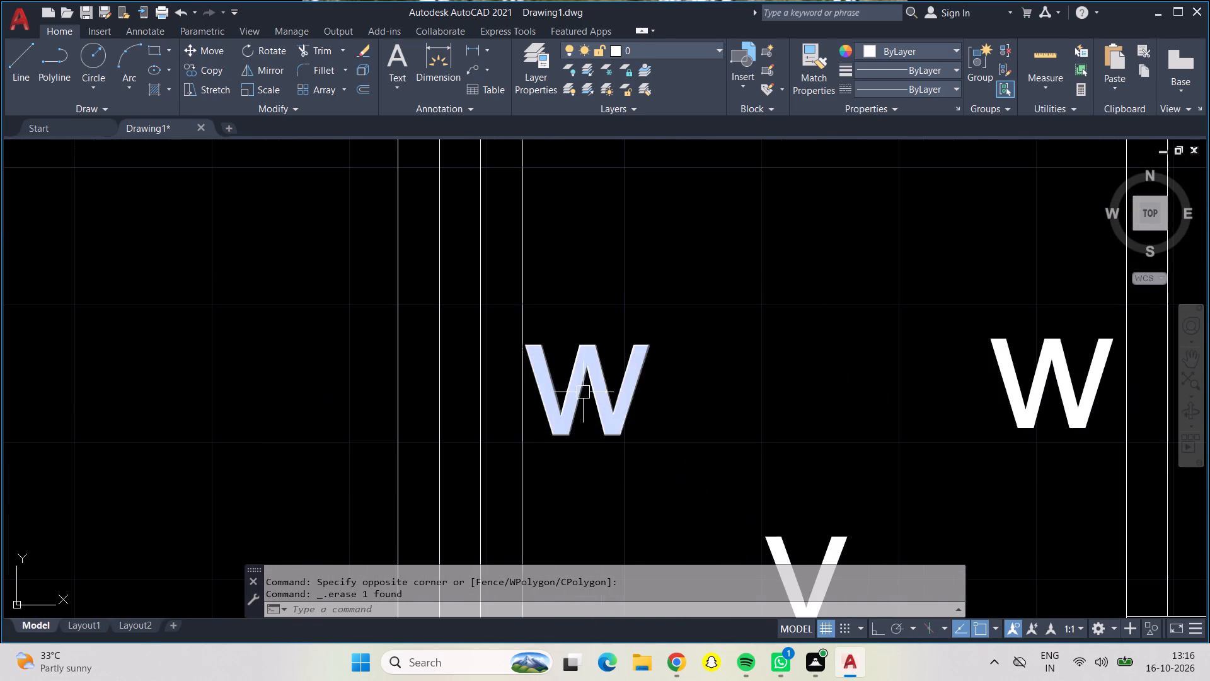
left_click(581, 387)
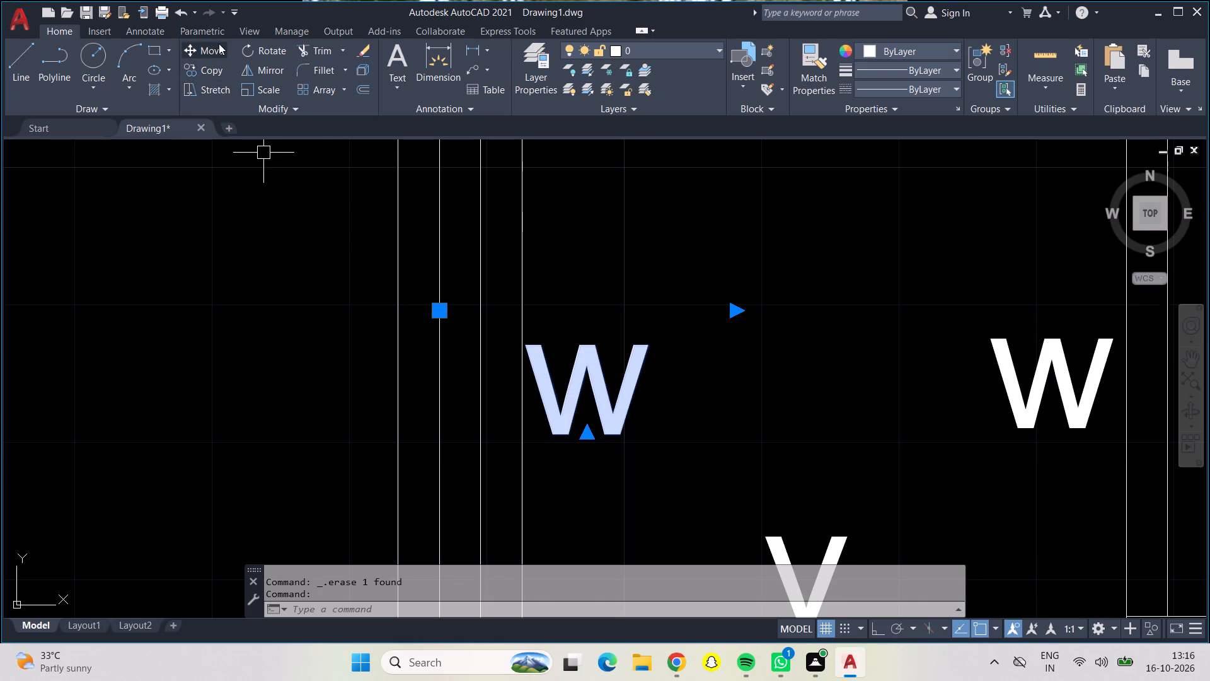
left_click(219, 44)
left_click(559, 408)
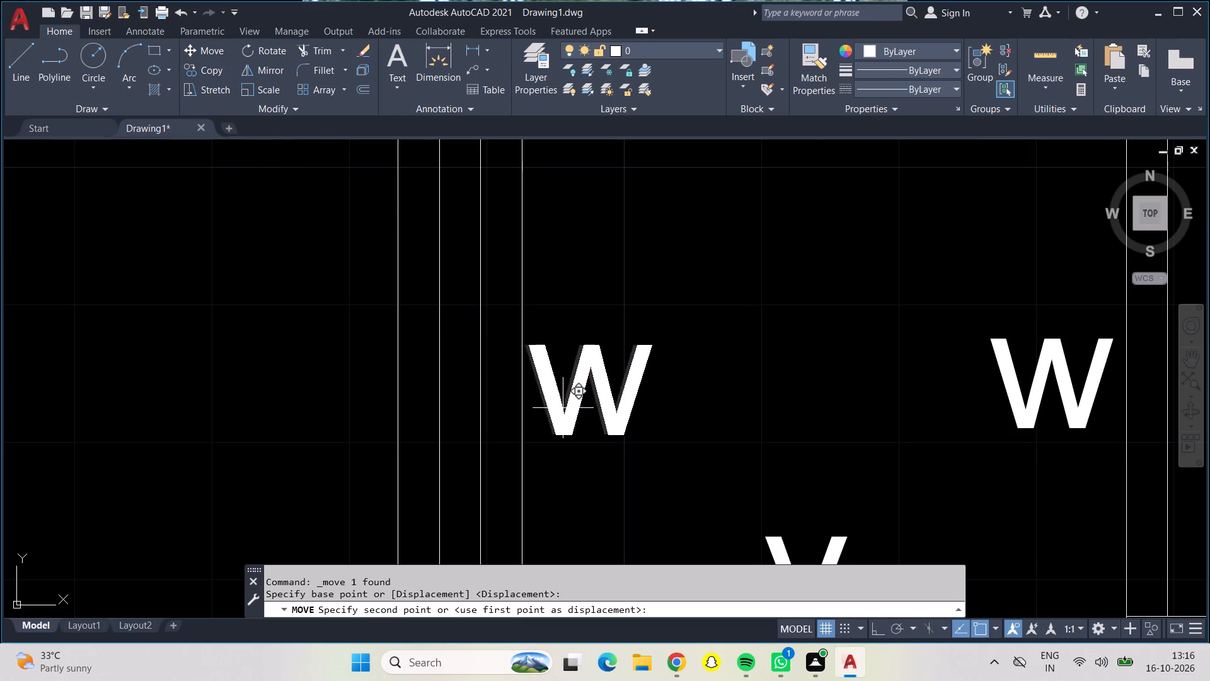
left_click(568, 408)
Move the W label outside the top-right room's east window slightly farther from the outer wall.
scroll(572, 408, "down", 1)
scroll(738, 419, "down", 1)
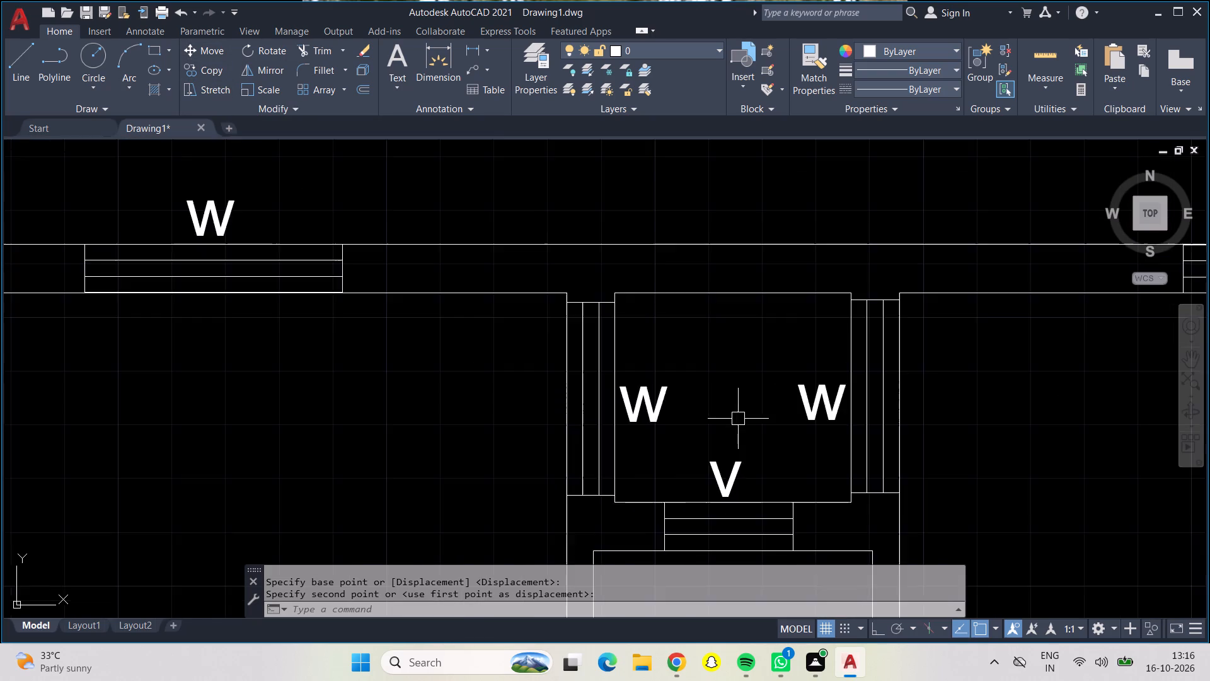
scroll(738, 419, "down", 1)
middle_click_drag(896, 439, 650, 331)
scroll(674, 345, "down", 1)
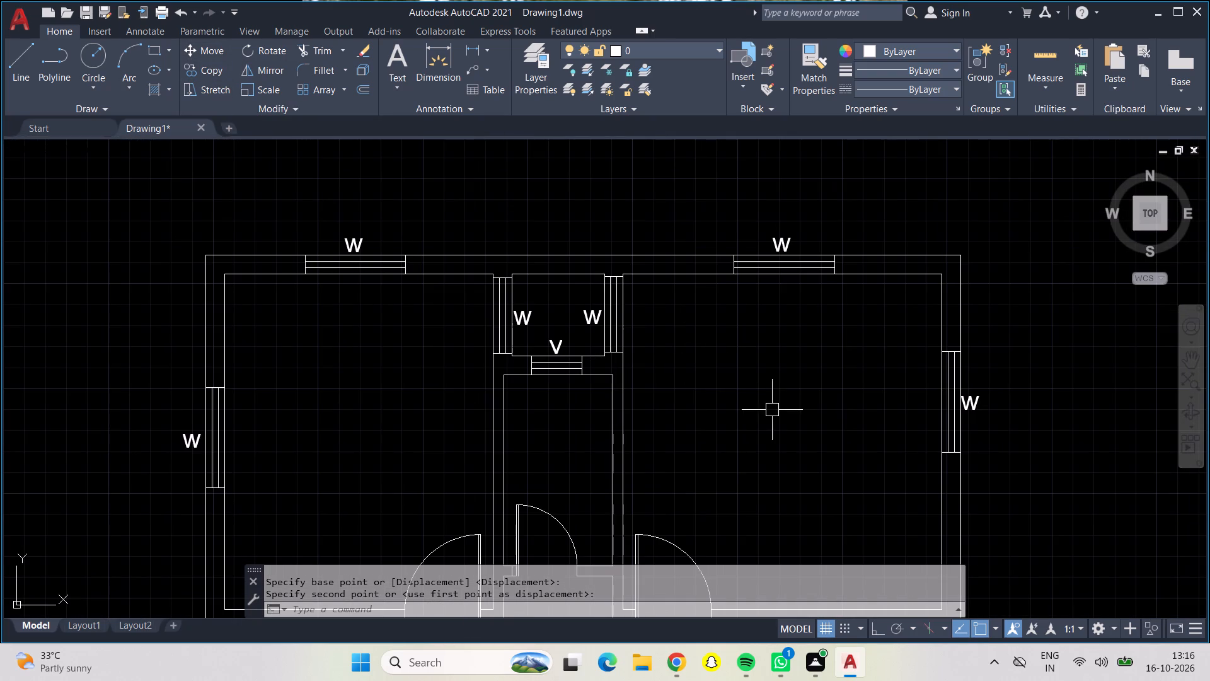
middle_click_drag(790, 417, 527, 355)
scroll(709, 341, "up", 4)
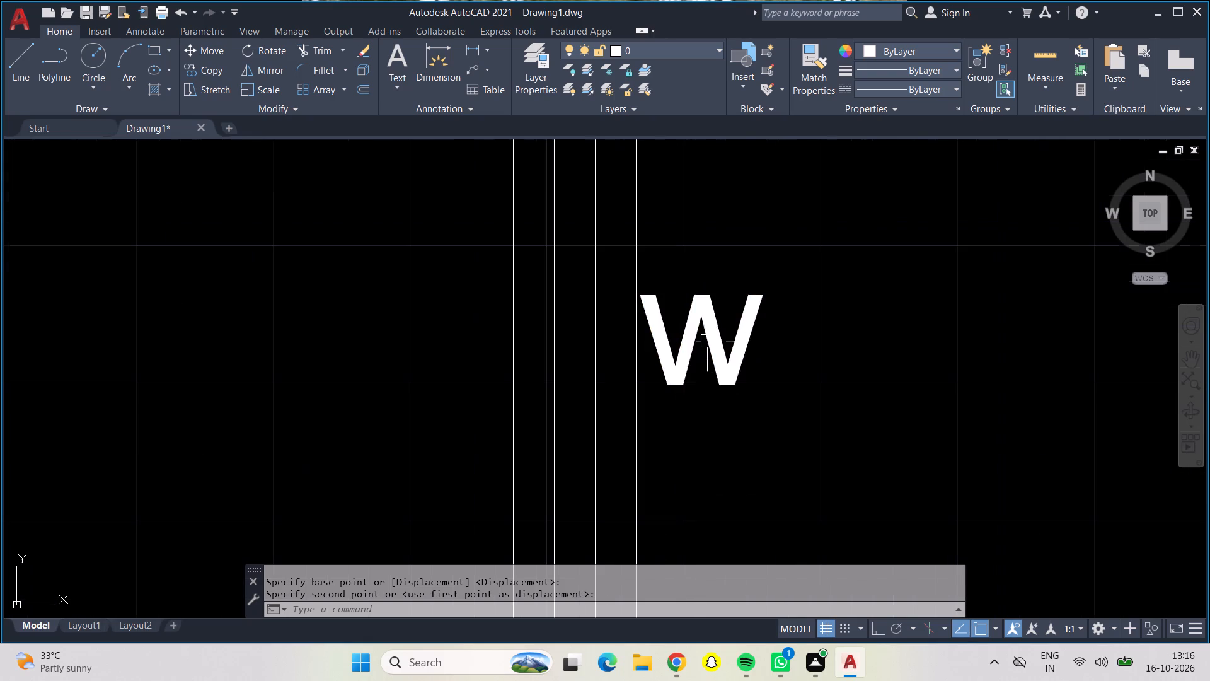
left_click(707, 340)
left_click(202, 50)
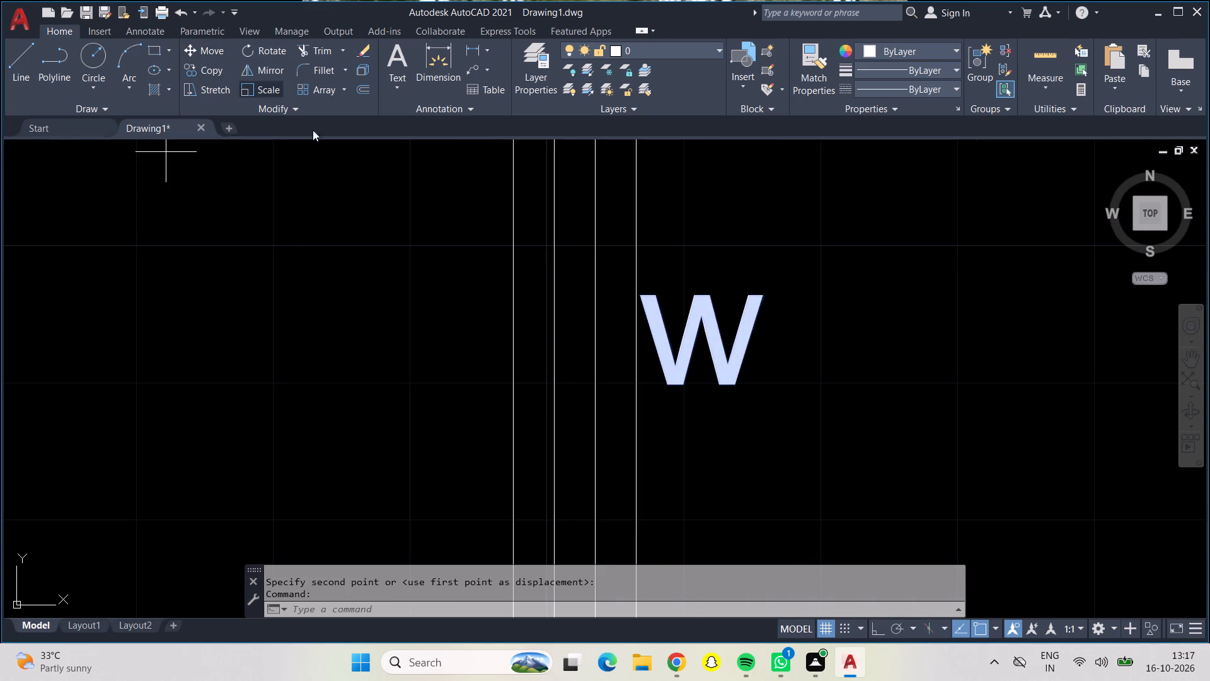
left_click(667, 323)
left_click(689, 323)
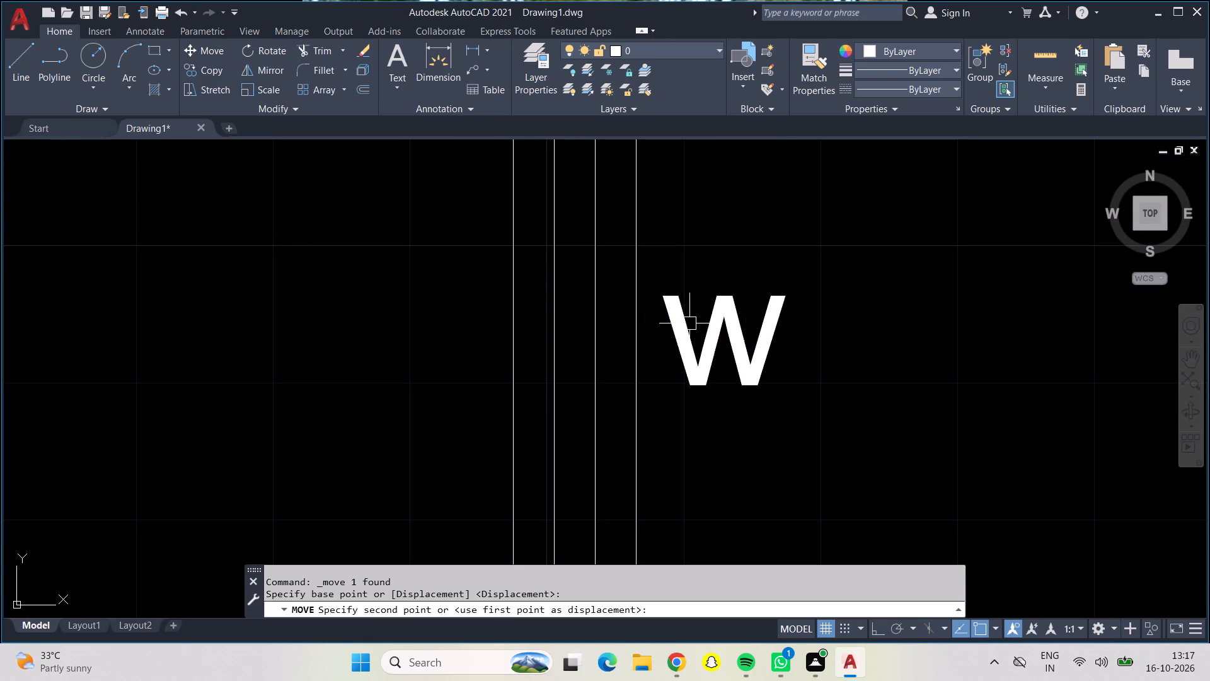
Examine the window and ventilator labels around the whole plan for placement and spacing from the walls.
scroll(681, 322, "down", 2)
scroll(683, 325, "up", 1)
scroll(735, 441, "down", 3)
middle_click_drag(752, 480, 612, 281)
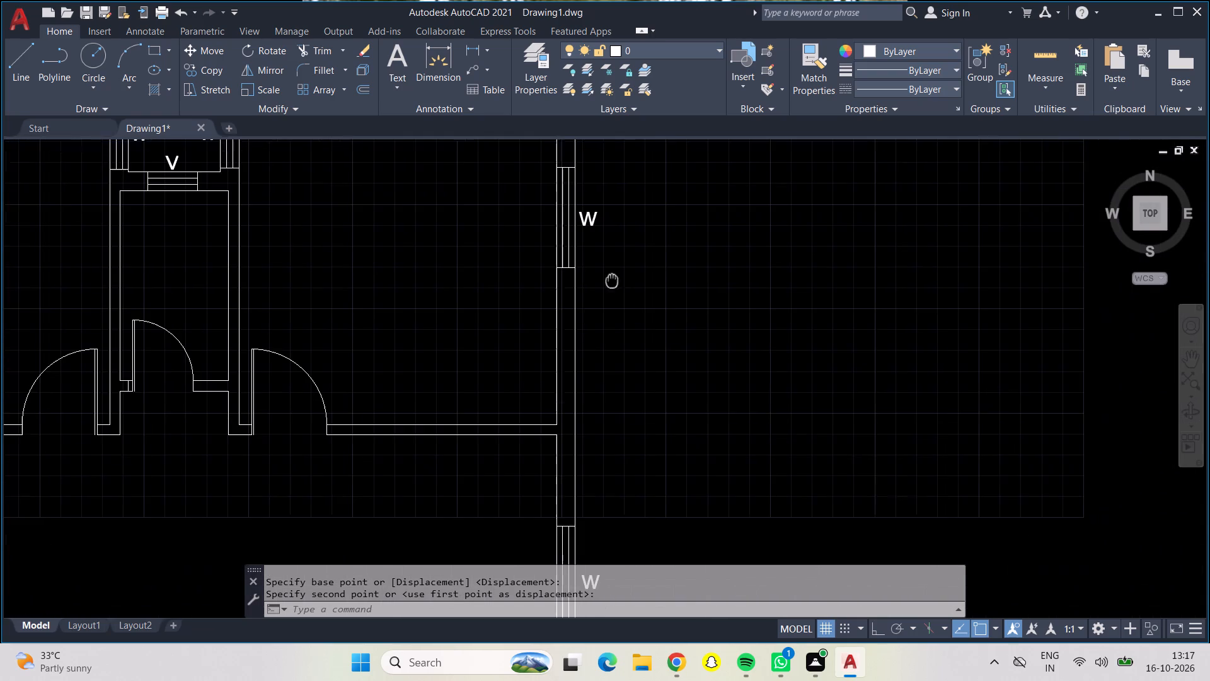
middle_click_drag(647, 445, 593, 339)
scroll(593, 339, "up", 1)
scroll(308, 470, "down", 2)
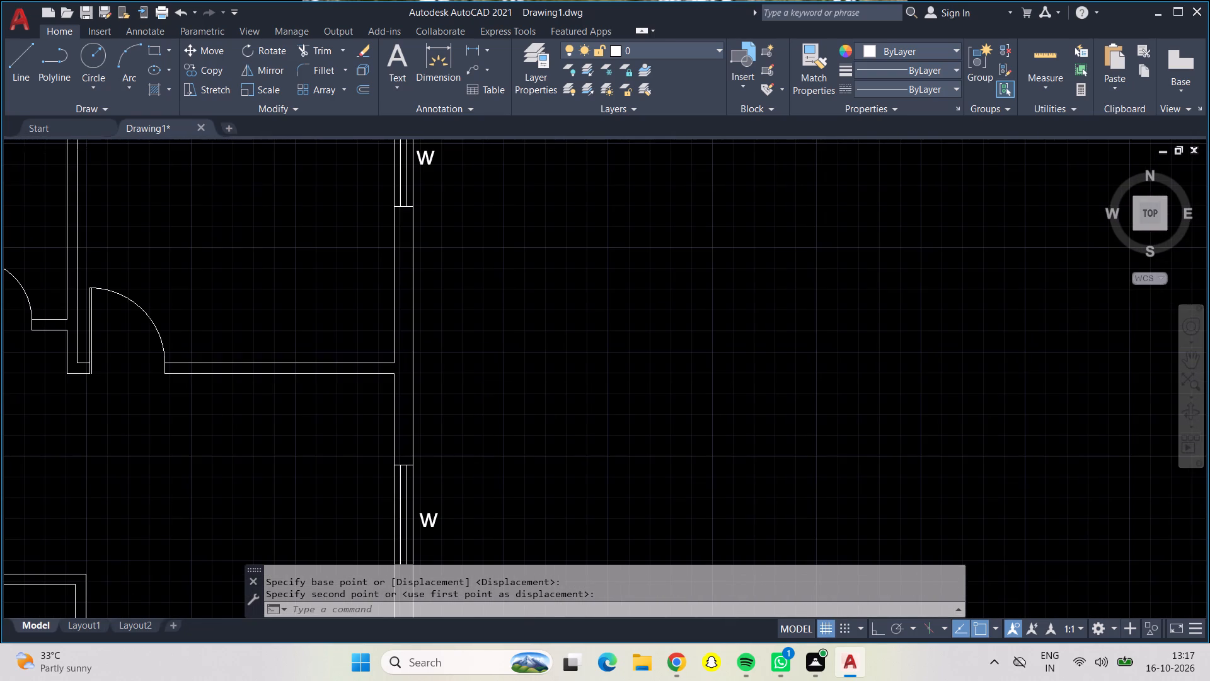
middle_click_drag(308, 470, 530, 474)
scroll(434, 496, "down", 1)
middle_click_drag(434, 496, 421, 433)
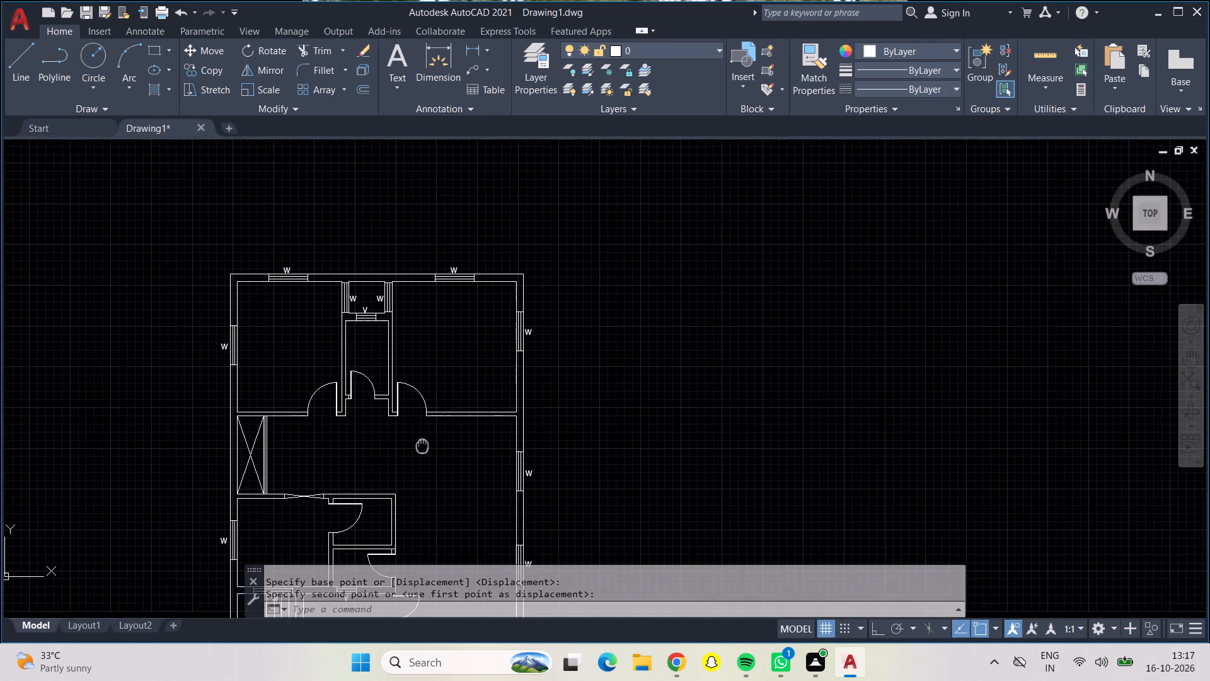
middle_click_drag(421, 433, 413, 329)
middle_click_drag(428, 413, 420, 323)
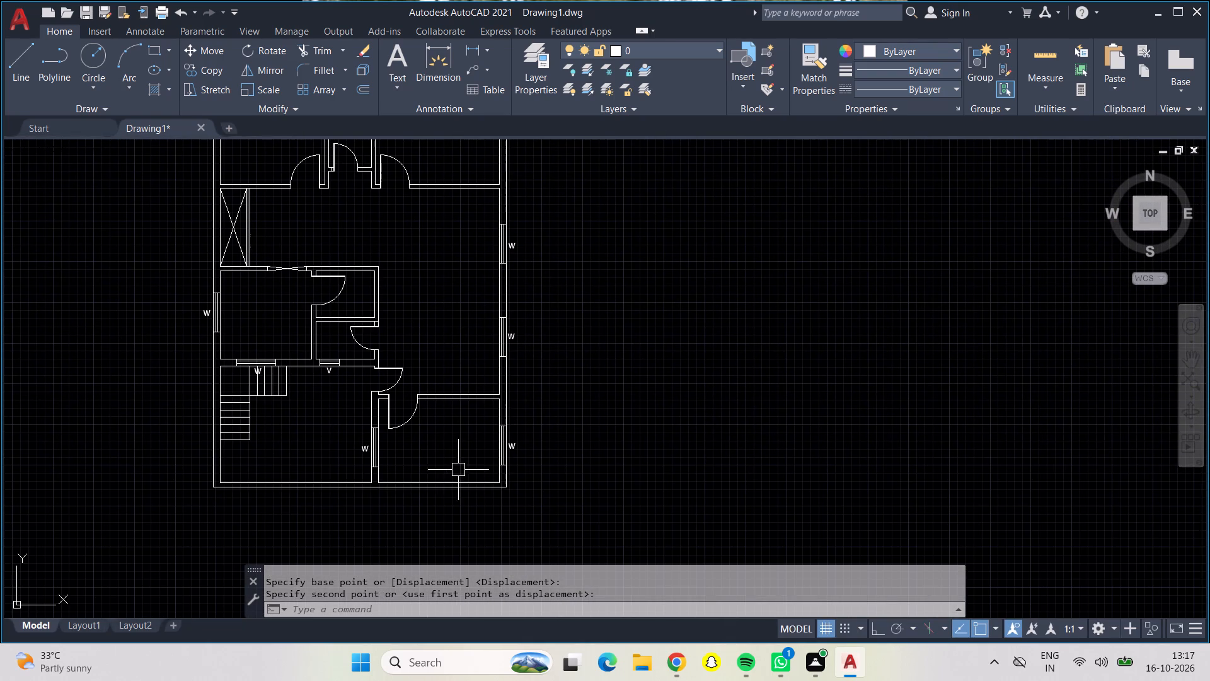
middle_click_drag(455, 446, 462, 447)
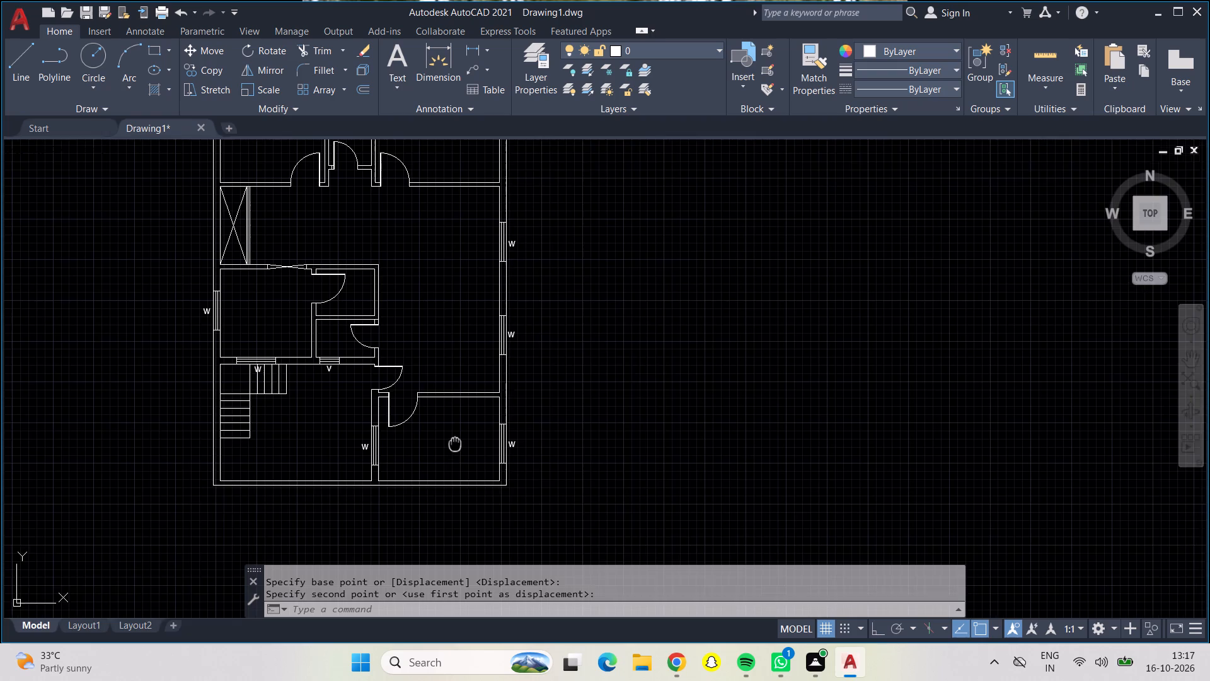
middle_click_drag(462, 447, 484, 458)
middle_click_drag(483, 317, 533, 509)
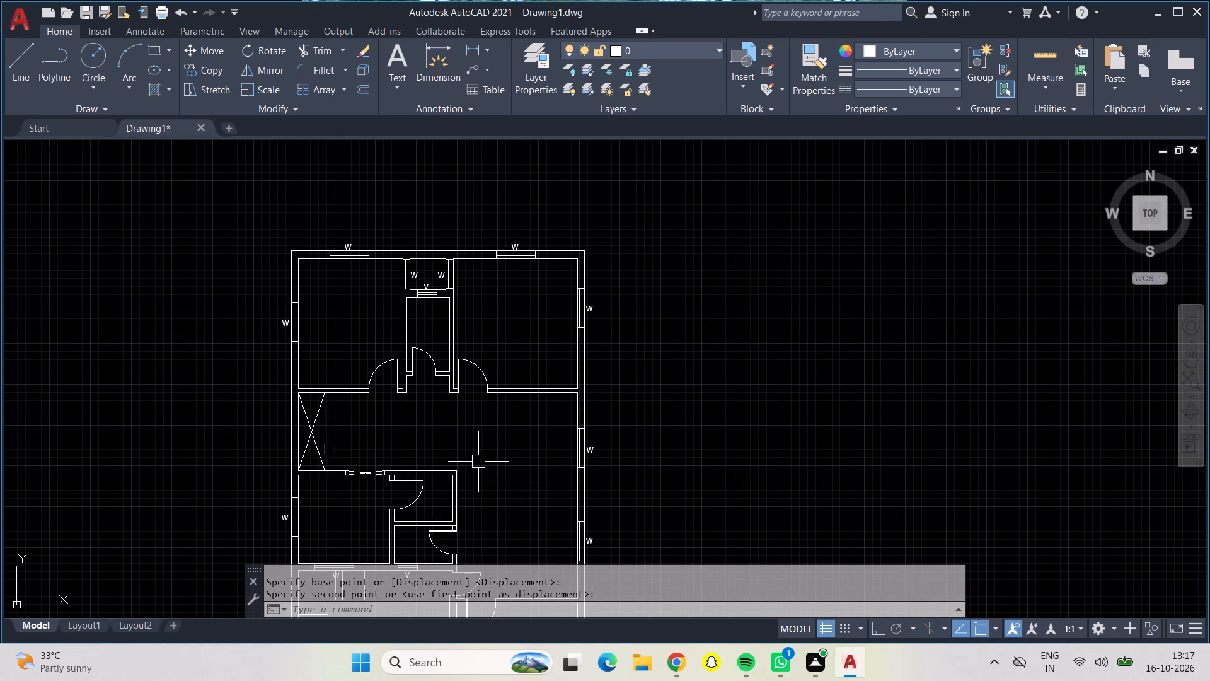
Draw two crossing diagonal lines between opposite inner corners of the small top-centre space to mark it with an X.
left_click_drag(13, 59, 17, 67)
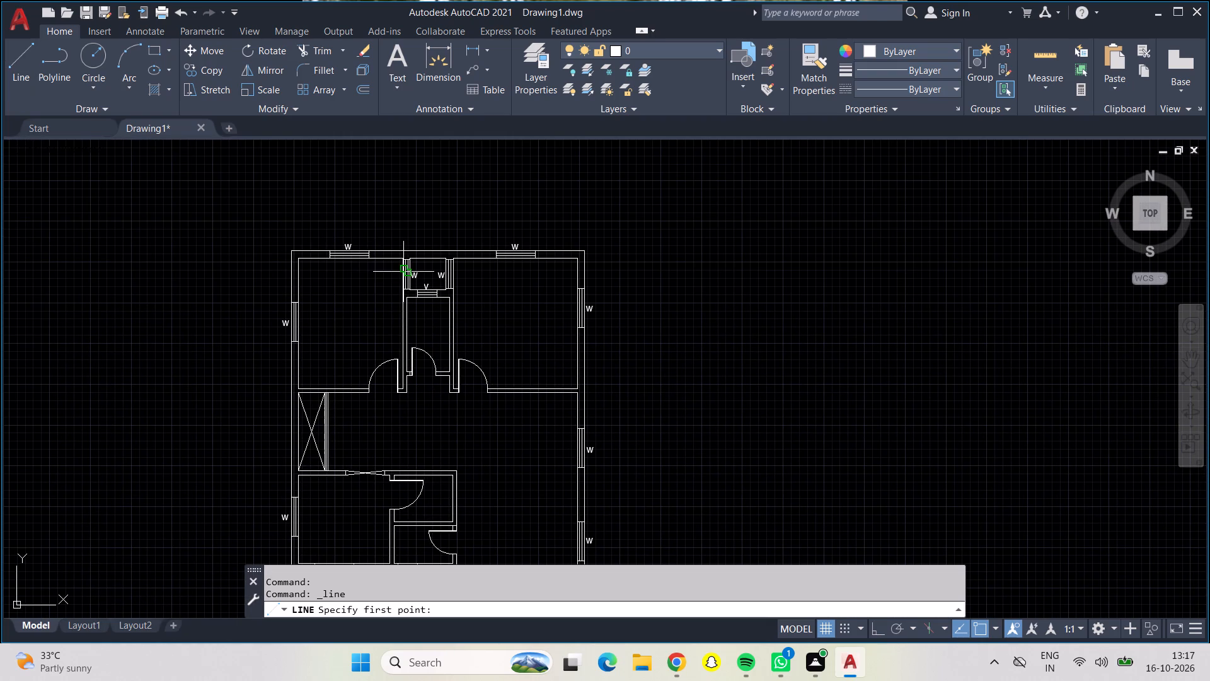
scroll(403, 272, "up", 1)
scroll(403, 272, "down", 1)
scroll(403, 271, "up", 3)
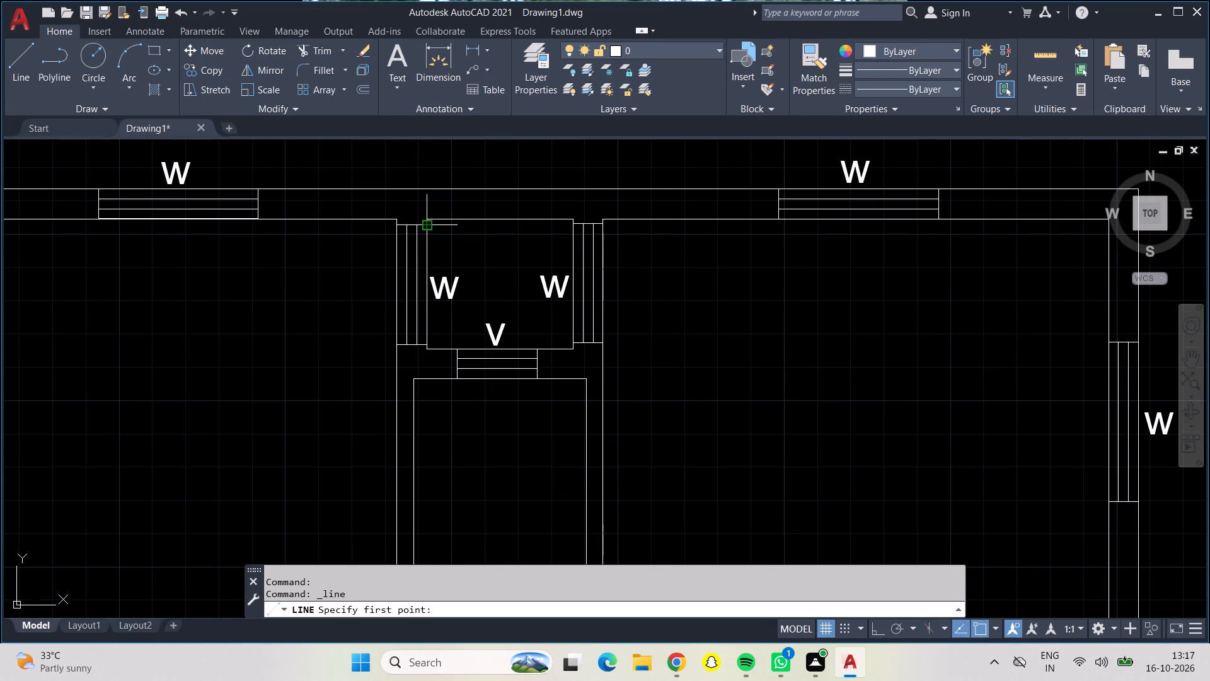
scroll(432, 215, "up", 1)
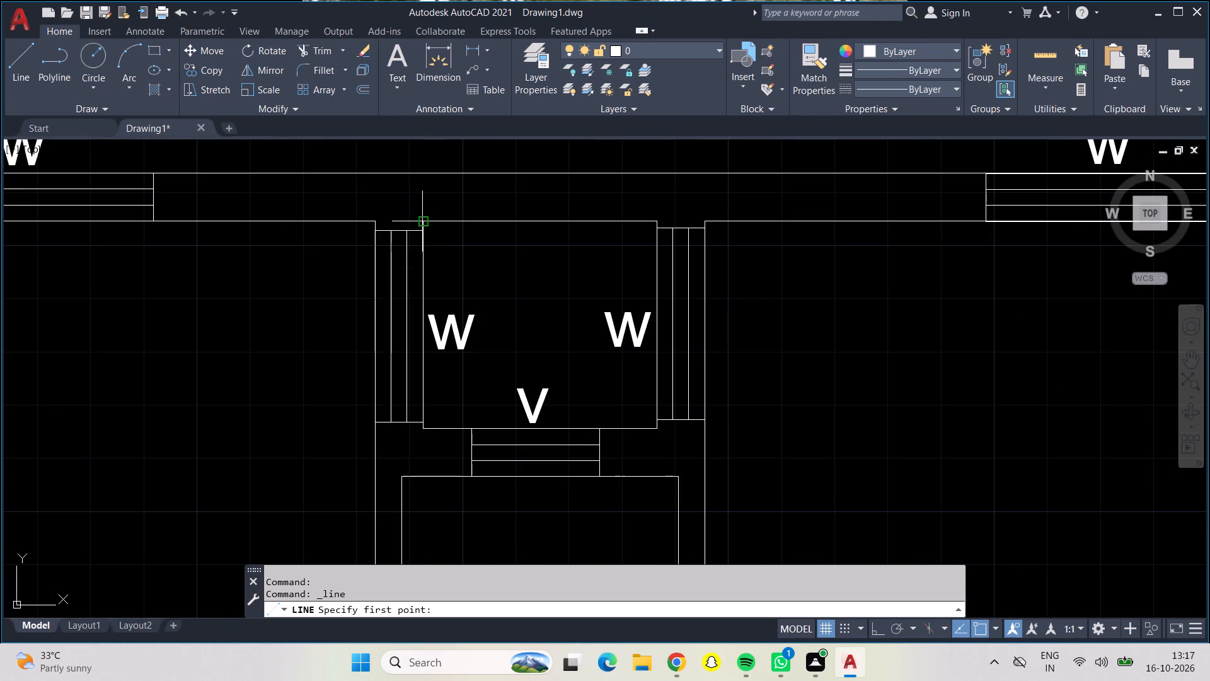
left_click(422, 224)
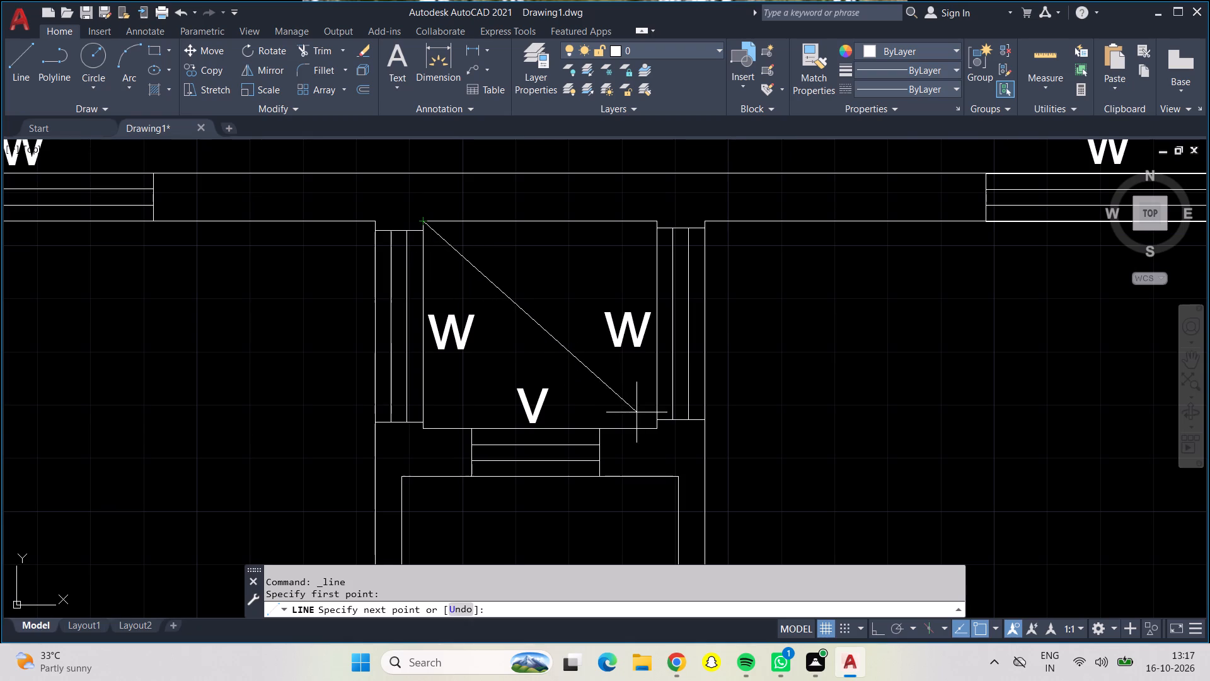
left_click_drag(654, 427, 654, 416)
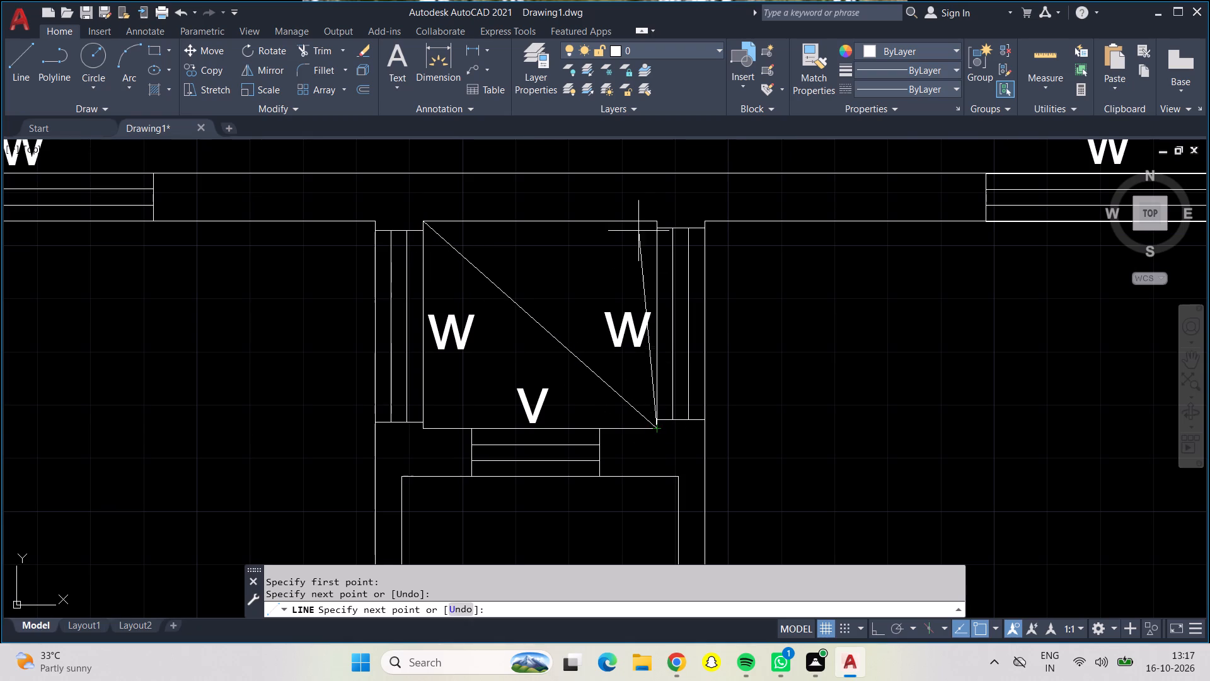
left_click(661, 222)
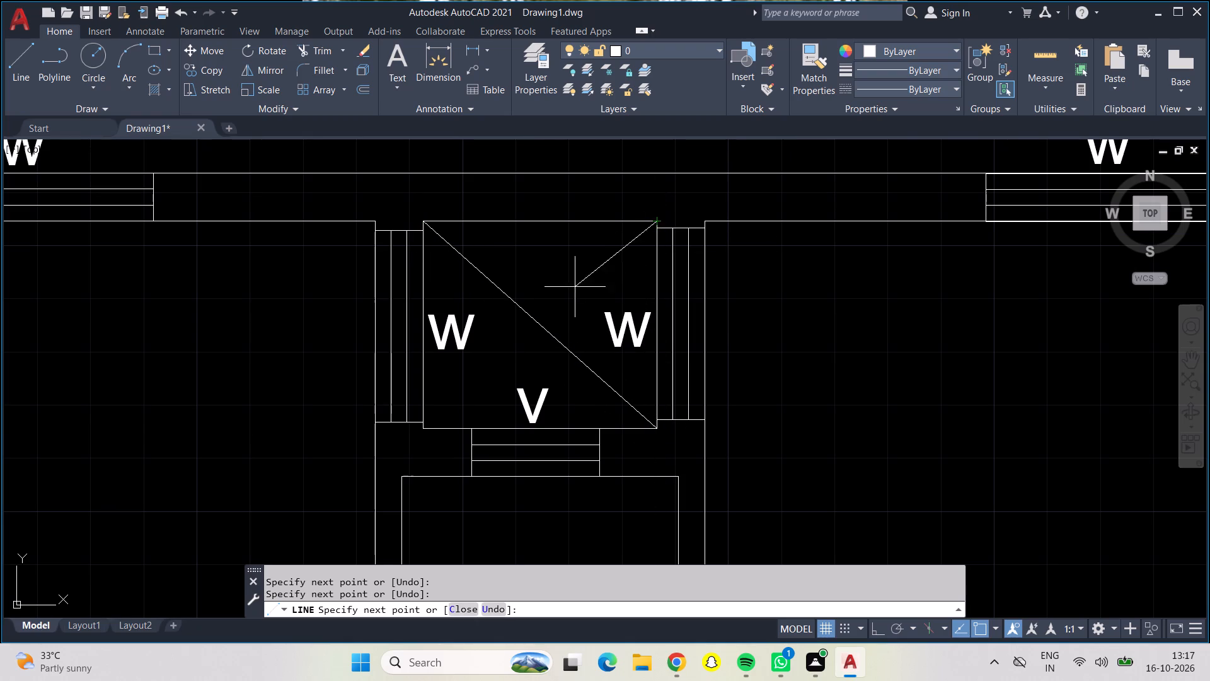
left_click(426, 432)
key("Return")
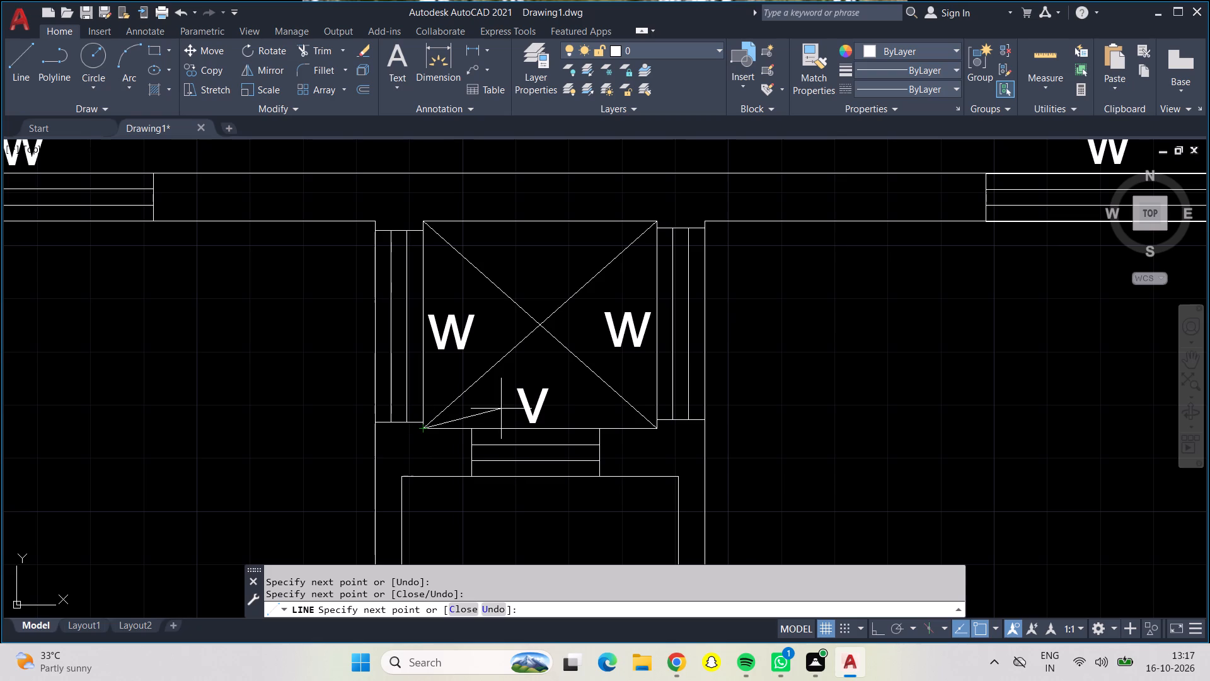
Examine the whole floor plan, from the crossed top-centre space down to the staircase and lower rooms.
scroll(509, 394, "down", 3)
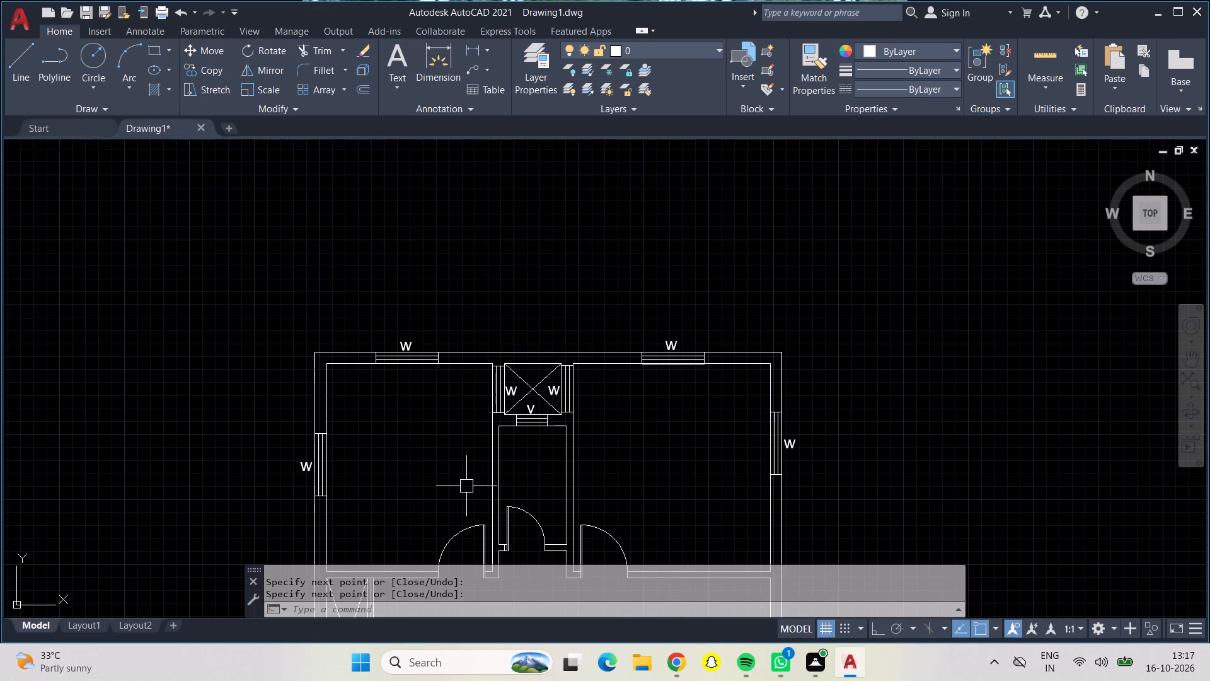
middle_click_drag(466, 486, 423, 359)
scroll(423, 359, "down", 1)
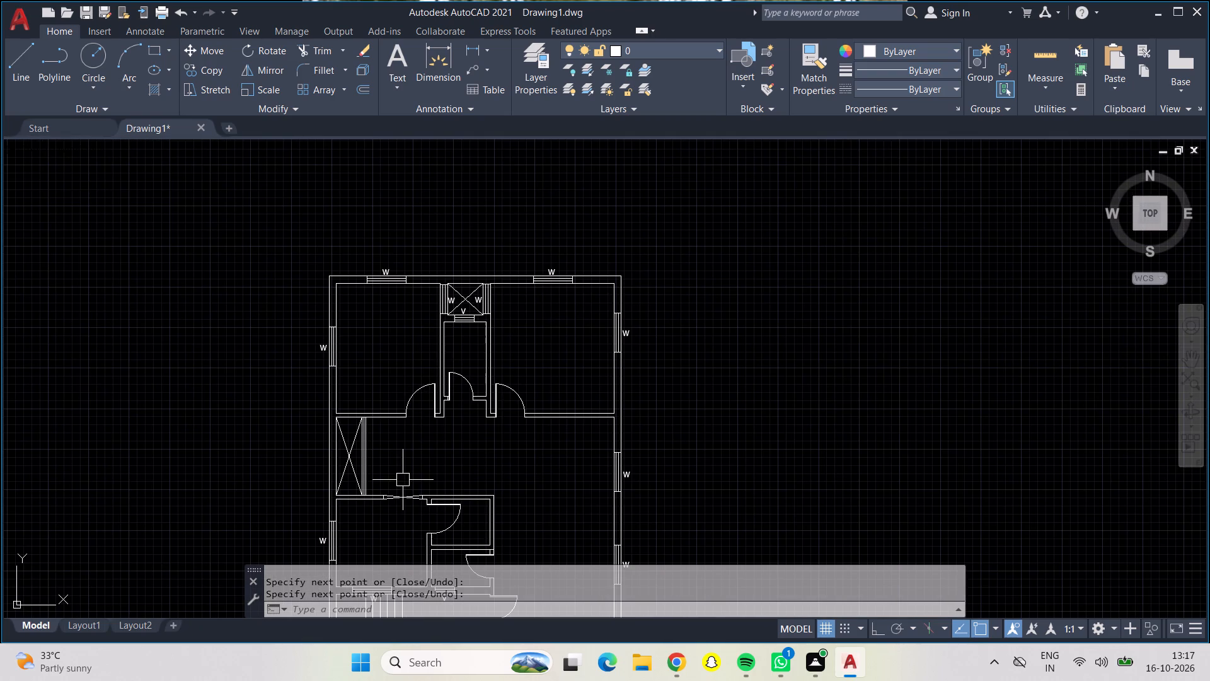
middle_click_drag(415, 471, 386, 352)
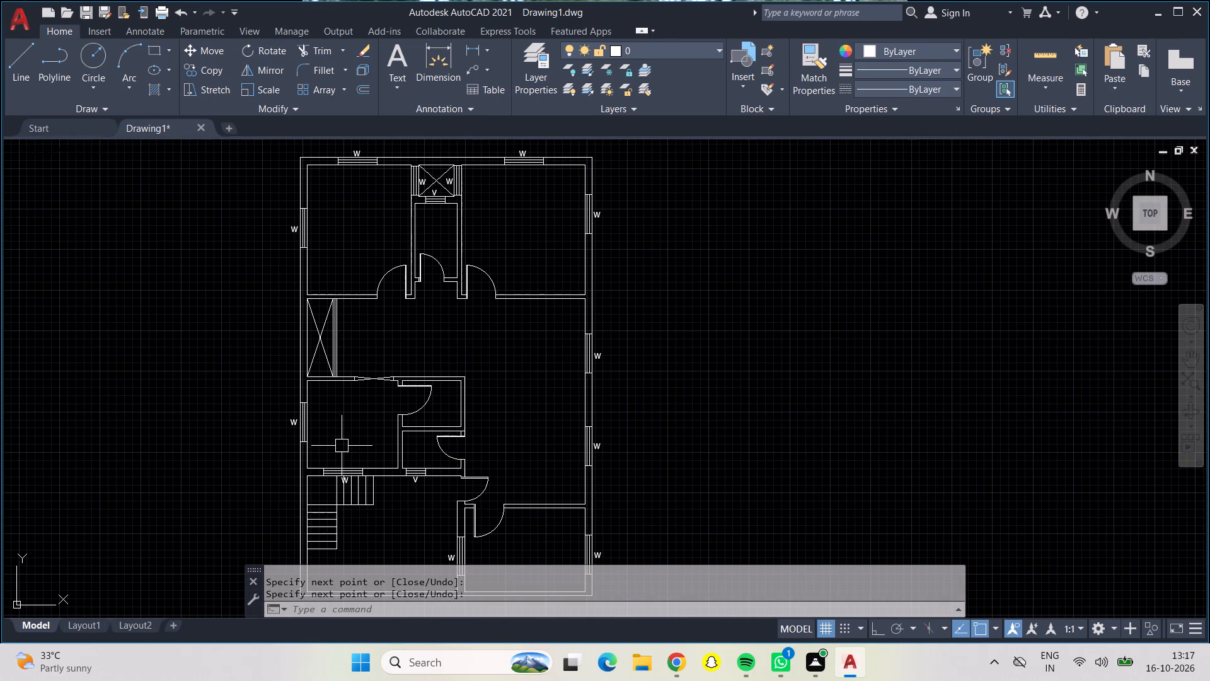
middle_click_drag(342, 445, 311, 320)
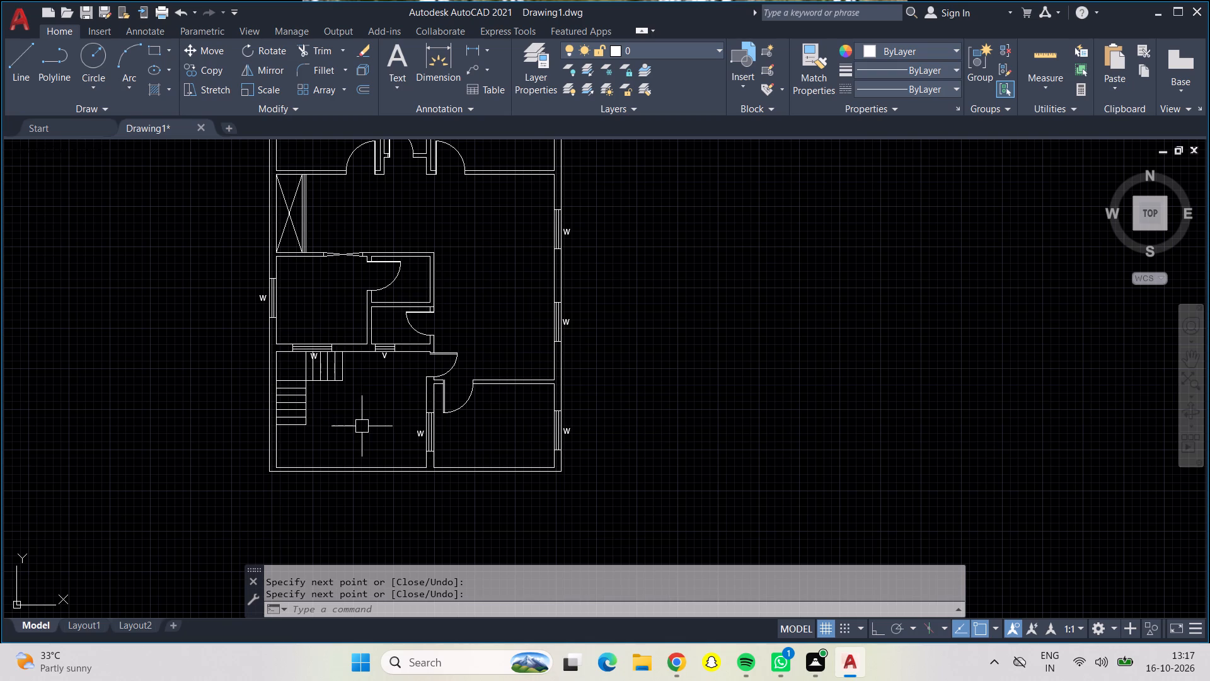
middle_click_drag(491, 312, 516, 330)
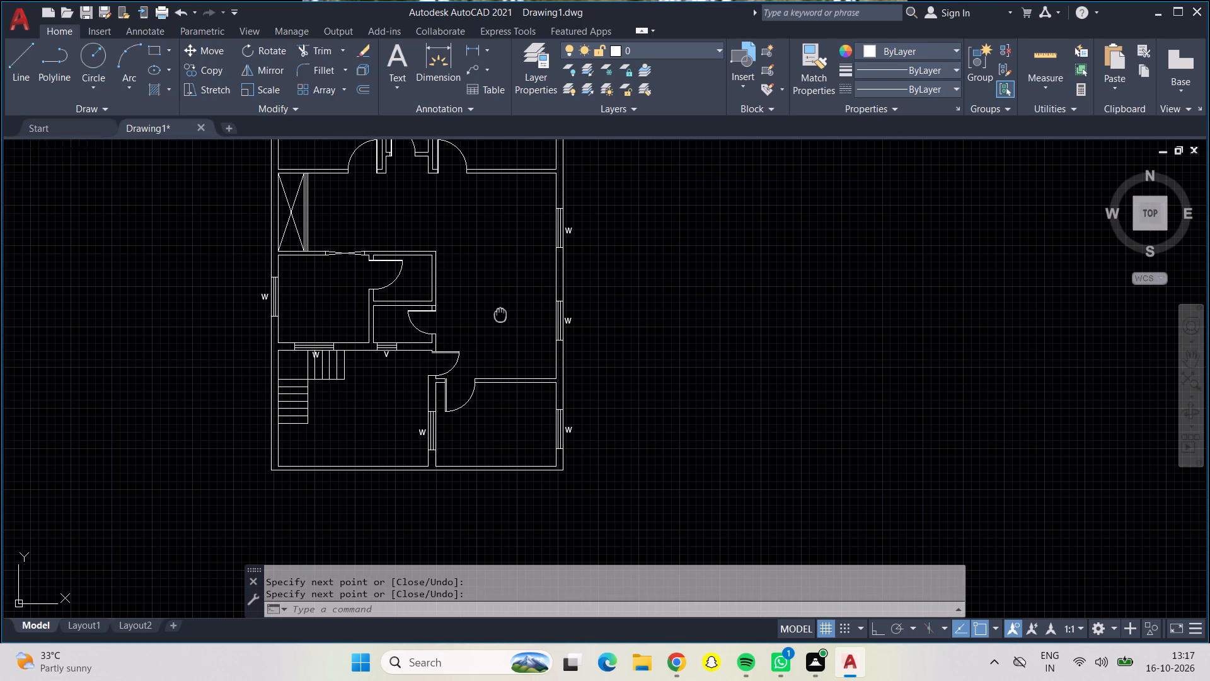
middle_click_drag(516, 330, 551, 404)
scroll(551, 405, "down", 1)
middle_click_drag(551, 405, 567, 388)
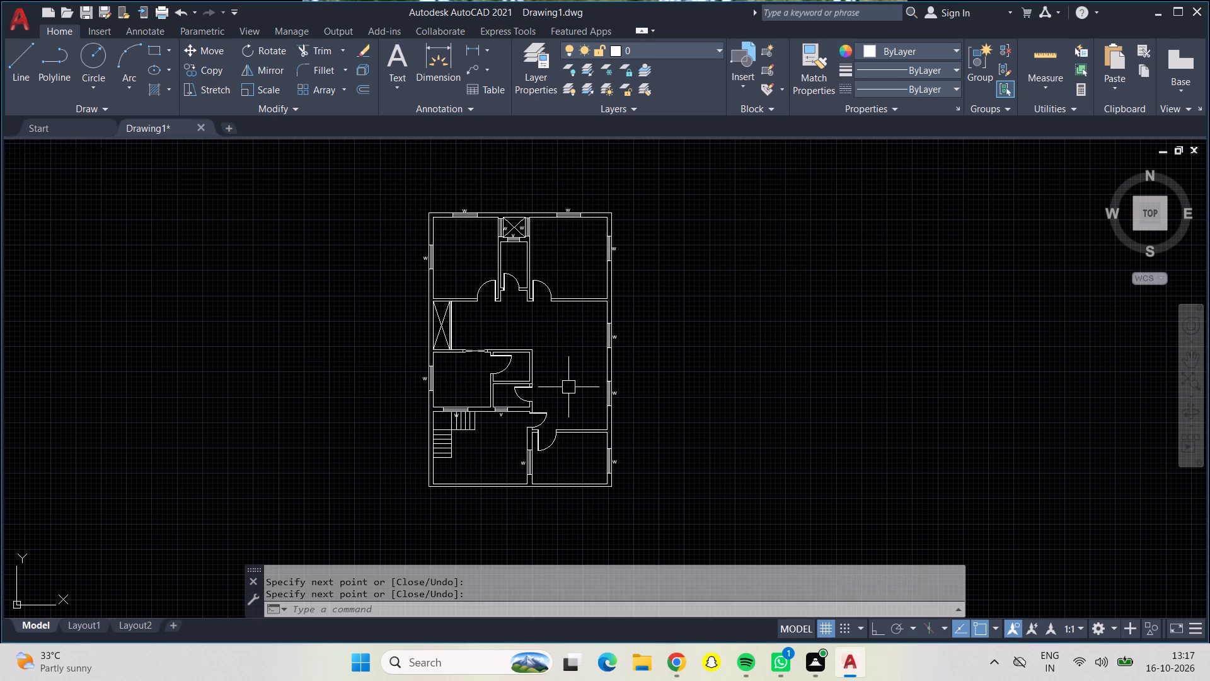
Insert the Range-Oven - 30 in top block from the Kitchens.dwg DesignCenter blocks into the empty area west of the plan.
key("ctrl+2")
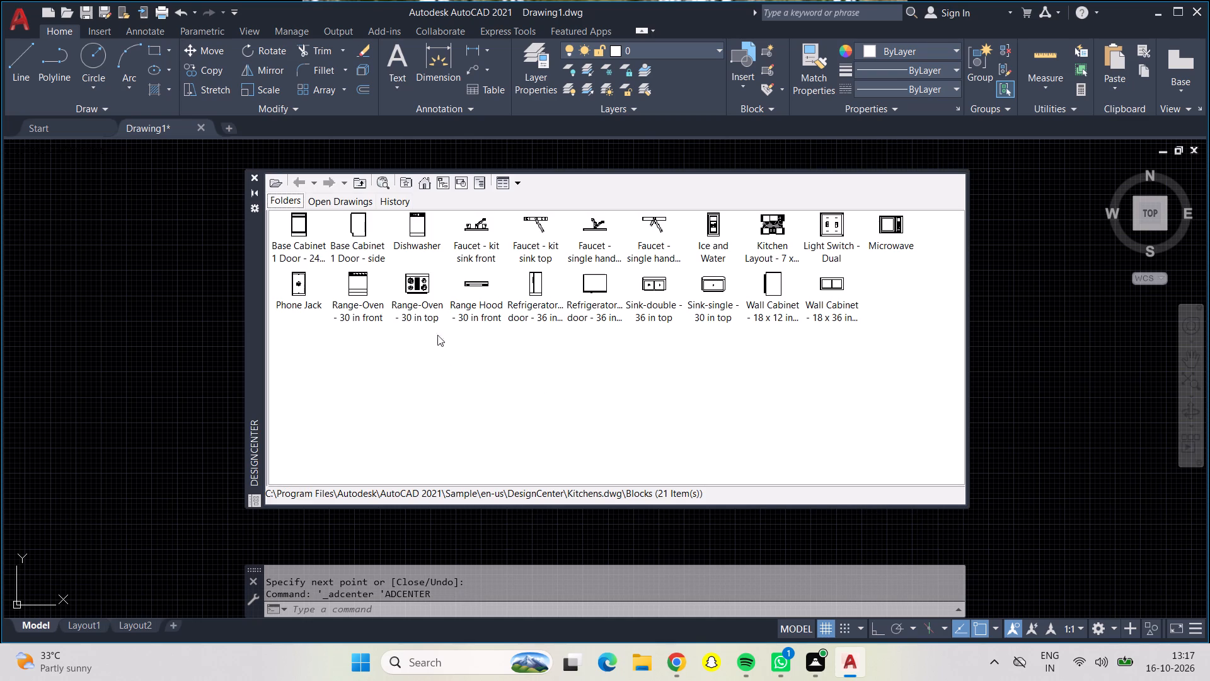
left_click_drag(421, 287, 160, 300)
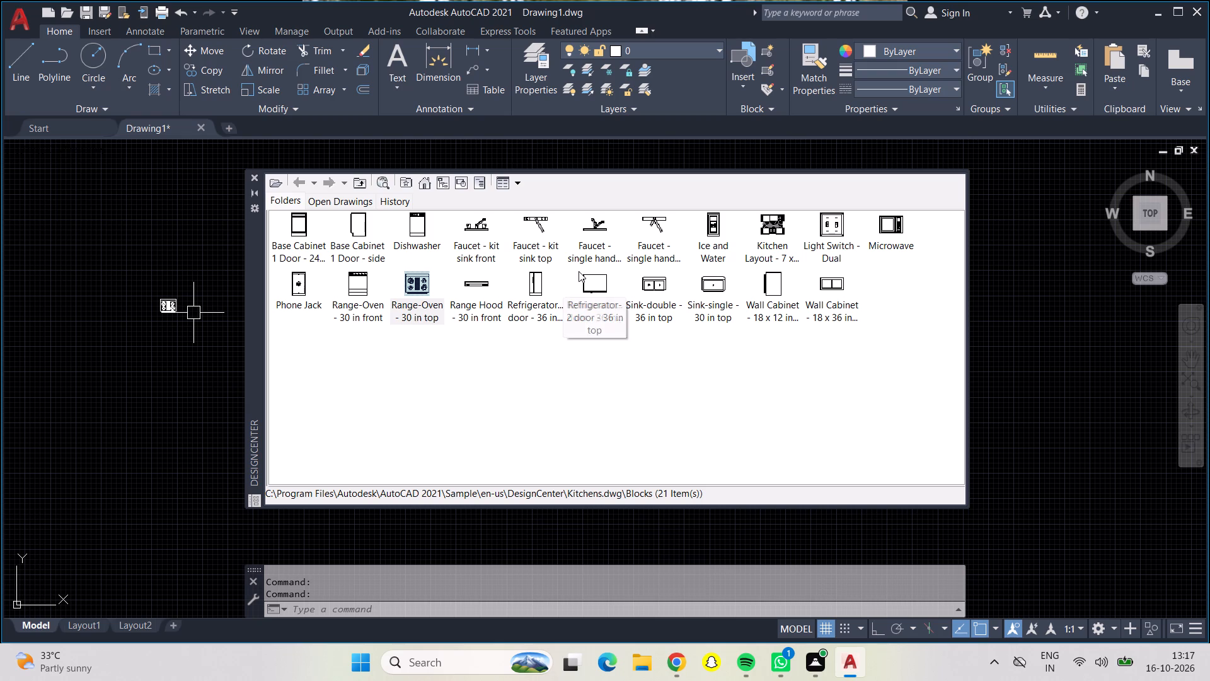
Insert two Bed - Queen blocks from the Home - Space Planner.dwg DesignCenter blocks side by side, south of the range-oven west of the plan.
left_click(422, 182)
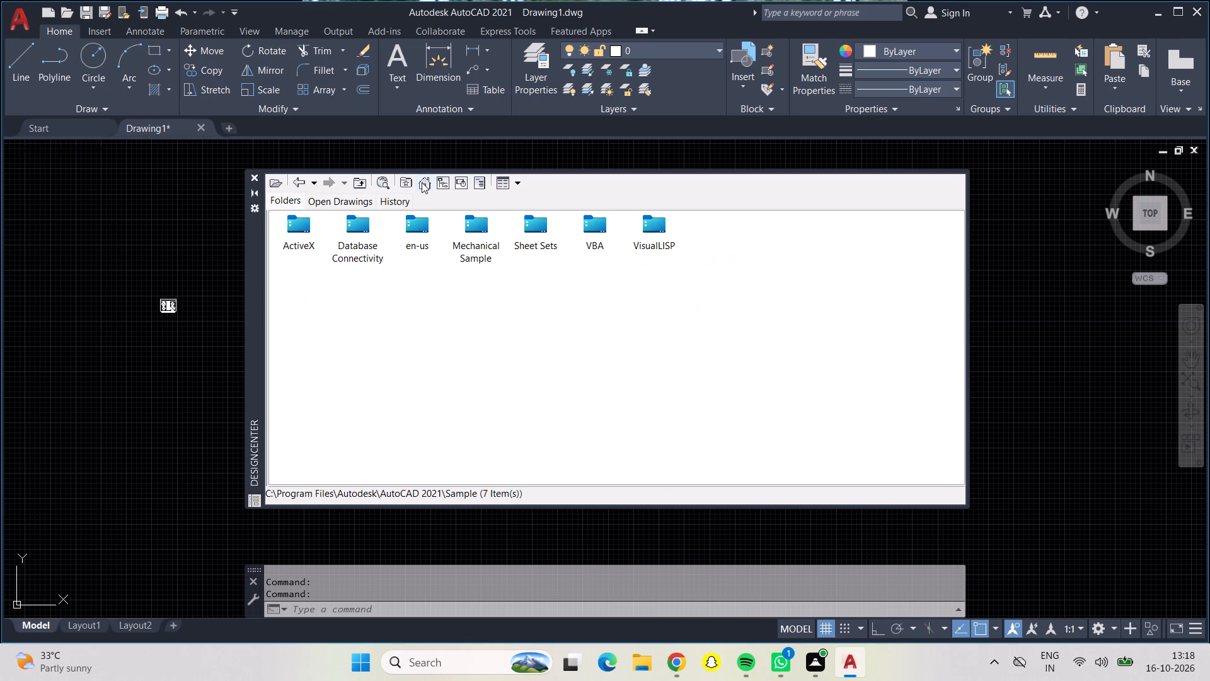
left_click(418, 227)
left_click(410, 221)
double_click(423, 223)
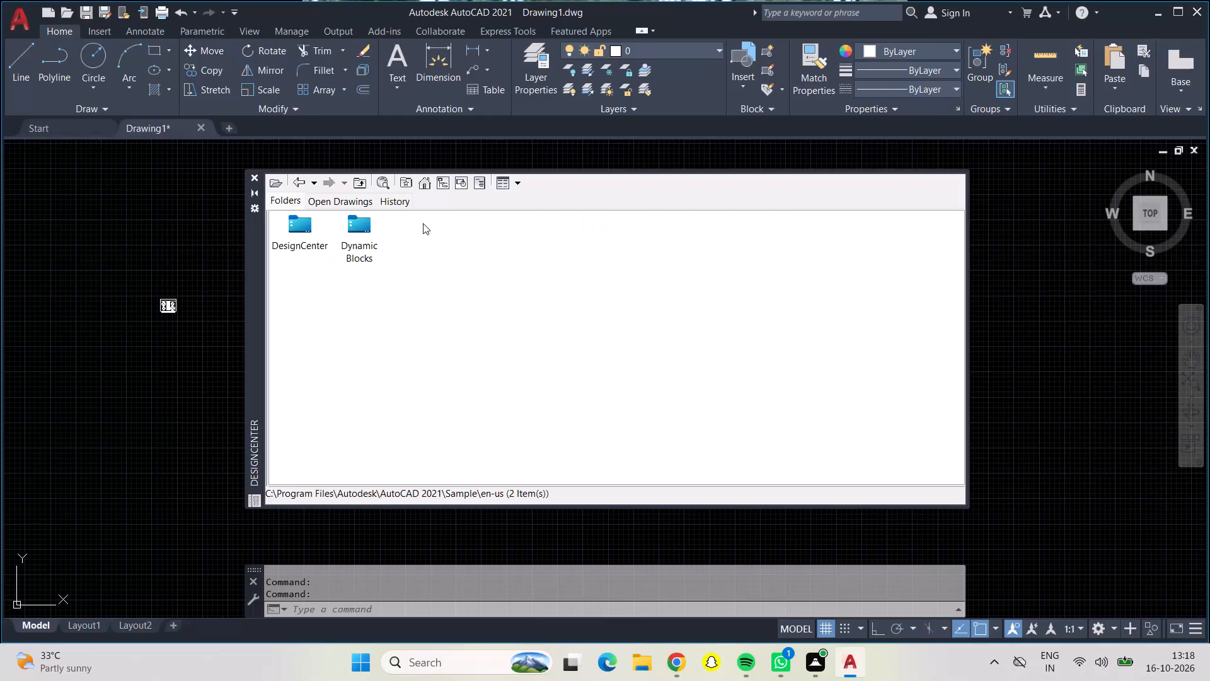
double_click(306, 229)
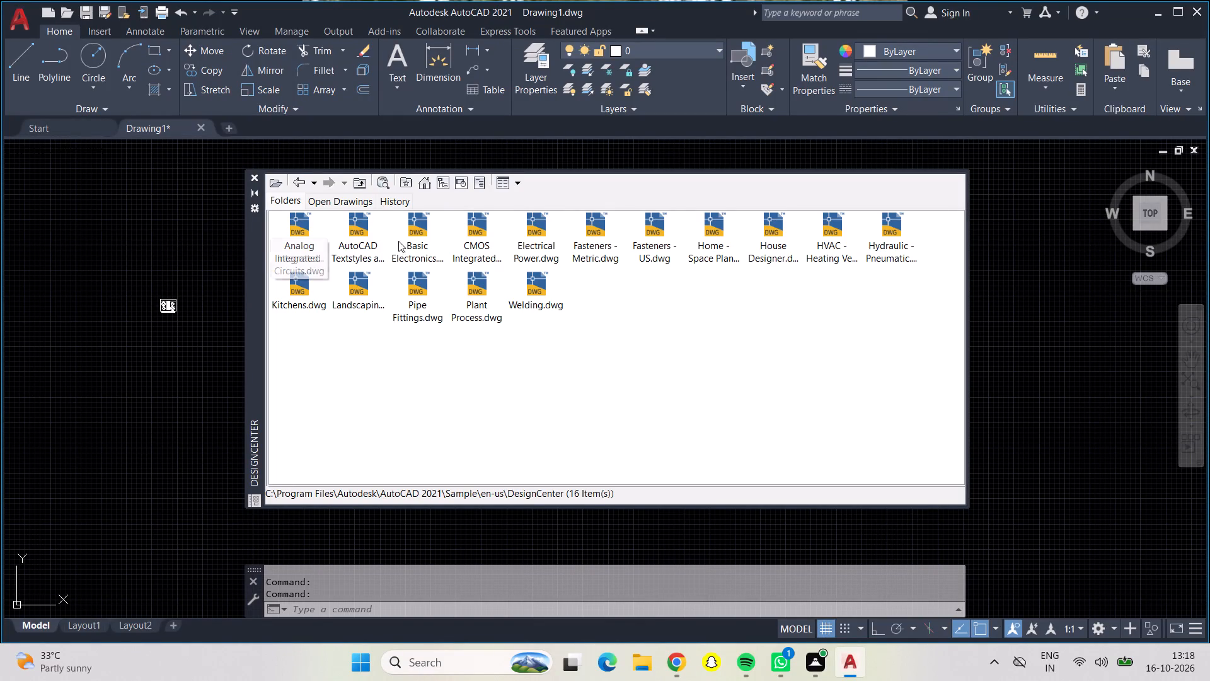
left_click(706, 225)
left_click(703, 225)
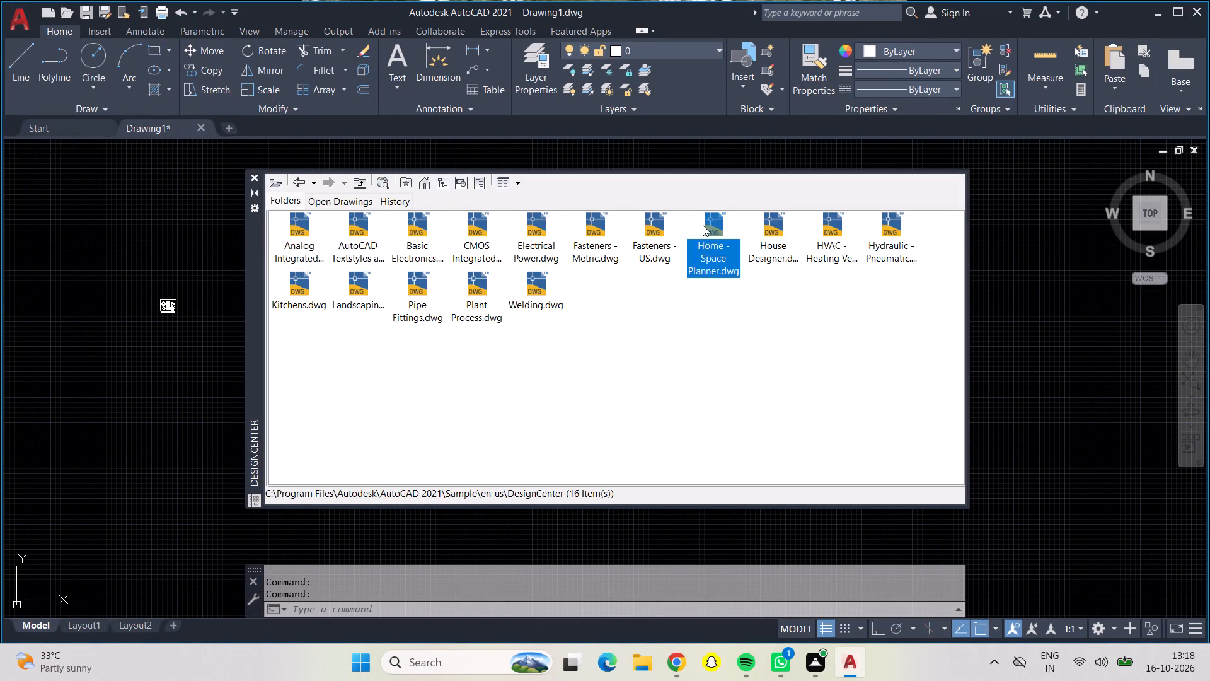
double_click(299, 224)
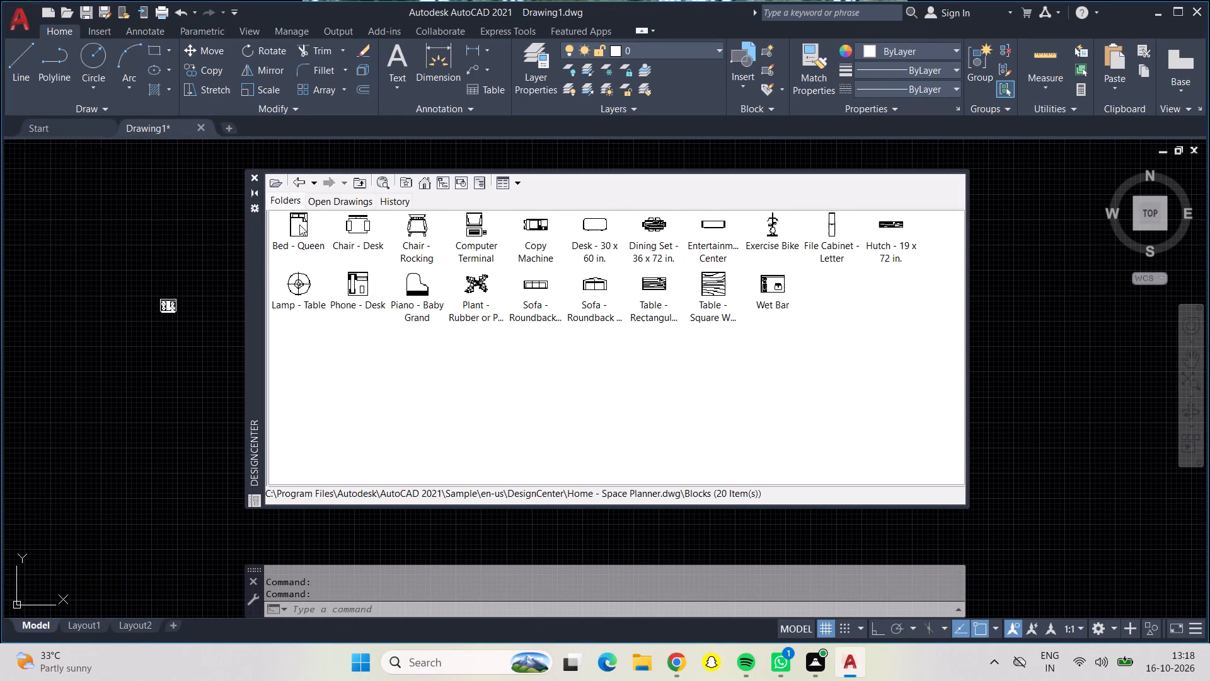
left_click_drag(308, 235, 249, 273)
left_click_drag(249, 273, 118, 386)
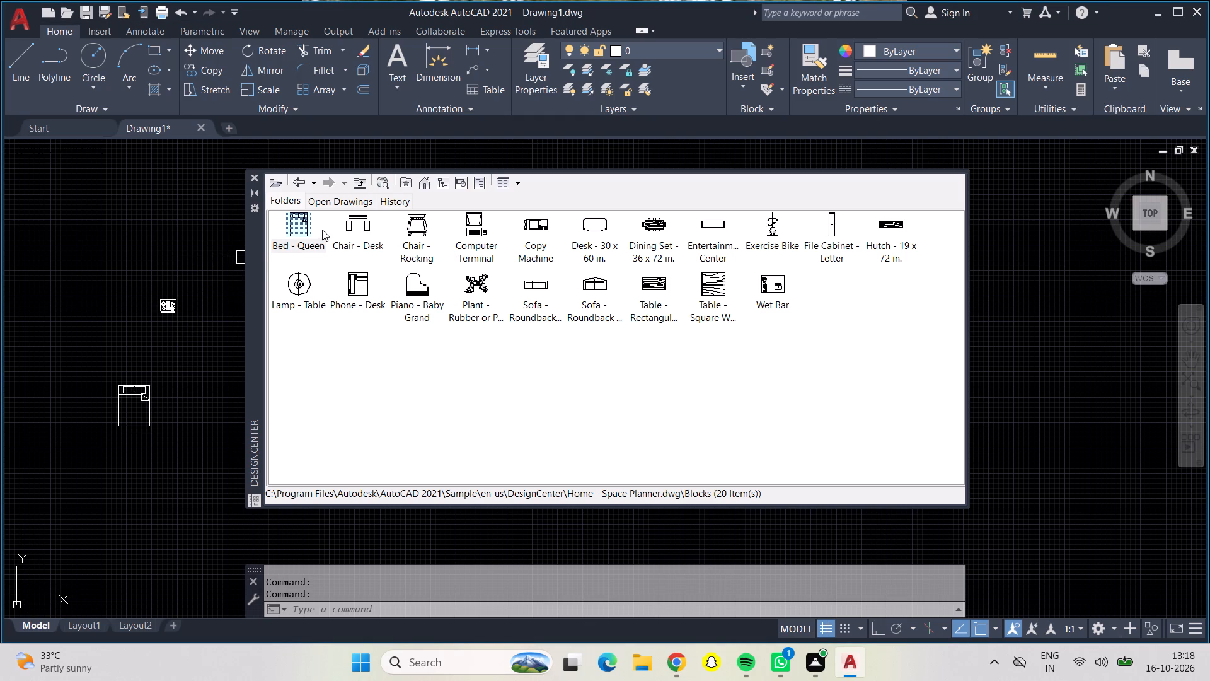
left_click_drag(297, 227, 165, 383)
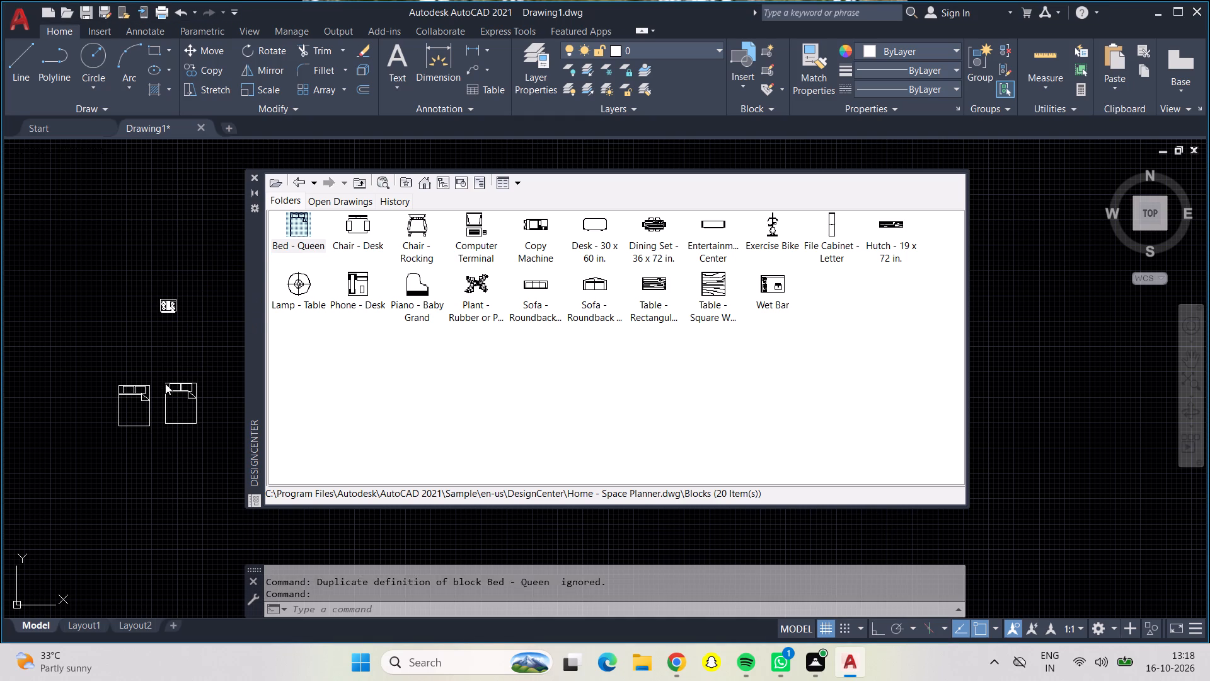
Insert two Lamp - Table blocks just north of the two queen beds.
left_click_drag(306, 286, 118, 349)
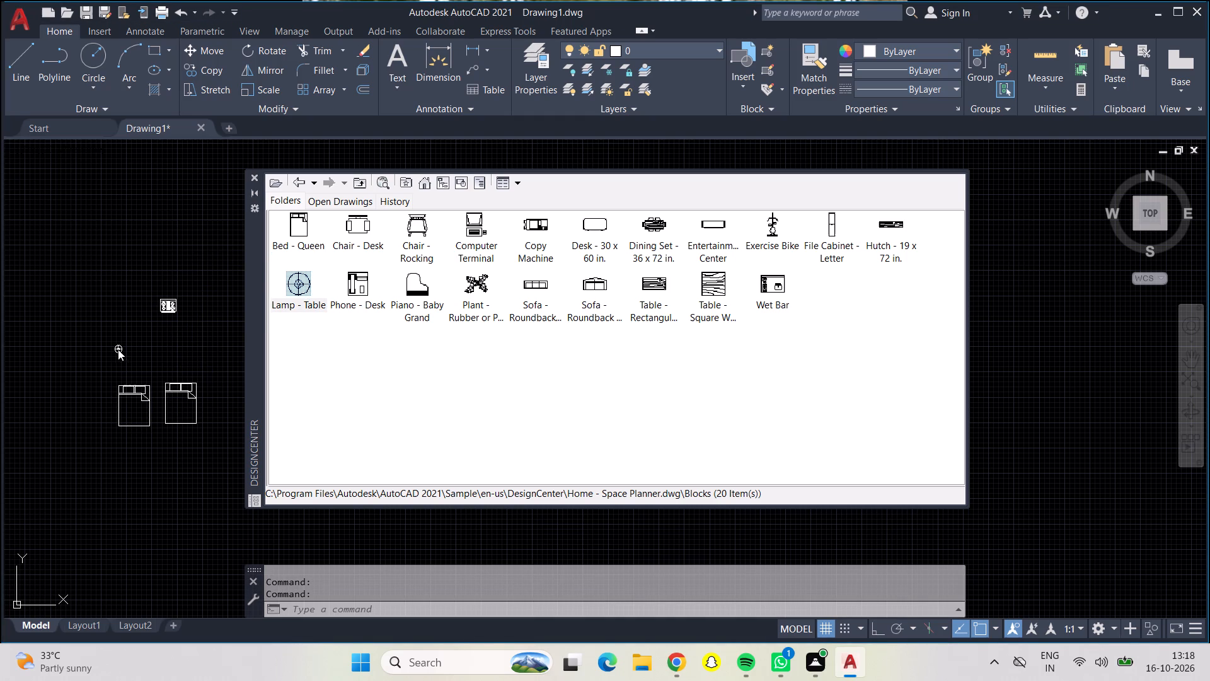
left_click_drag(301, 291, 172, 335)
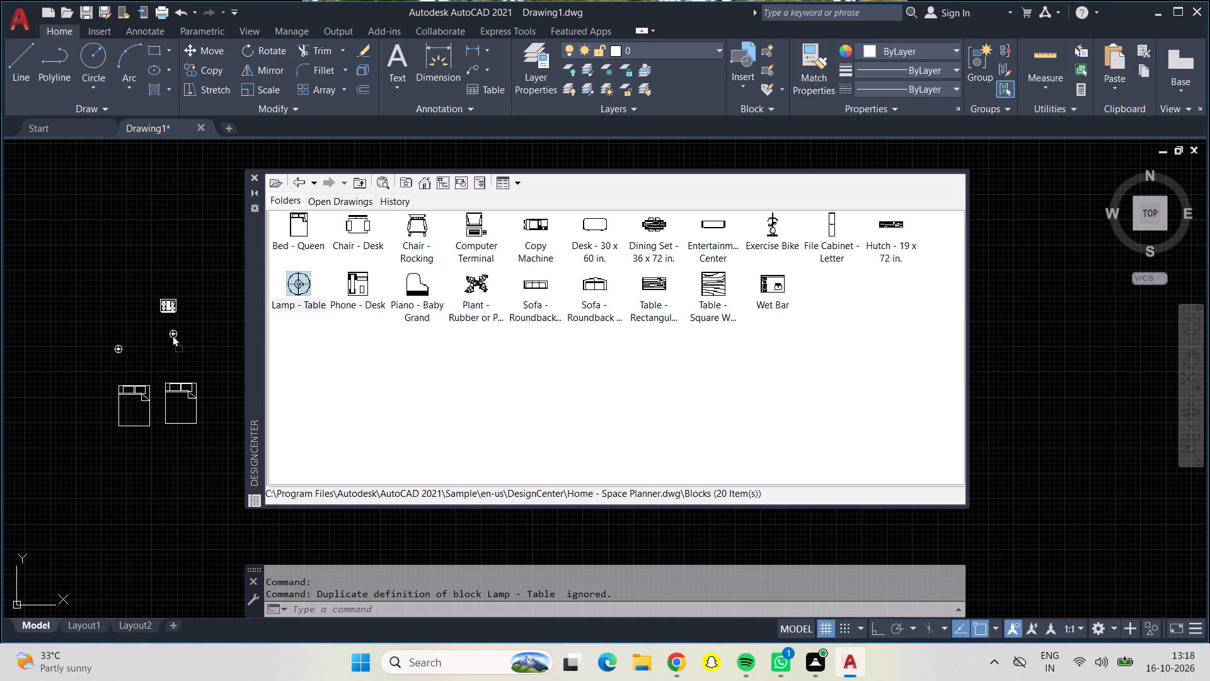
left_click_drag(172, 335, 138, 357)
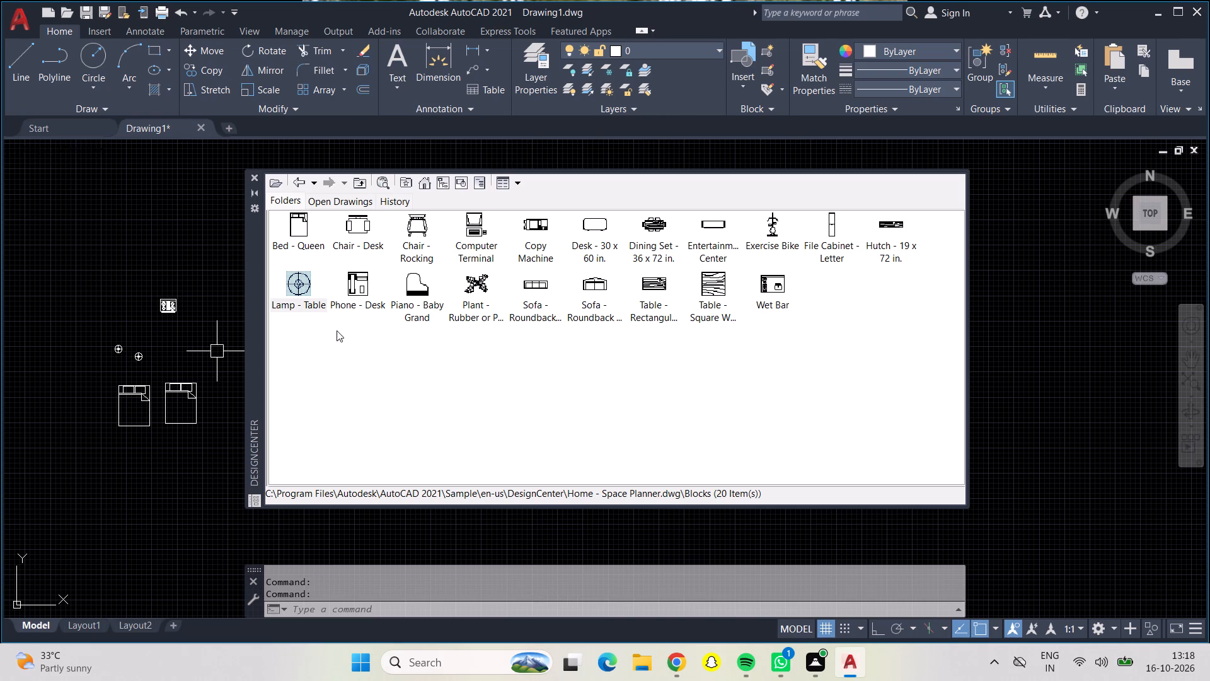
Insert the 7 ft Sofa - Roundback, the 5 ft roundback loveseat and the rectangular table blocks north of the range-oven.
left_click_drag(531, 284, 176, 216)
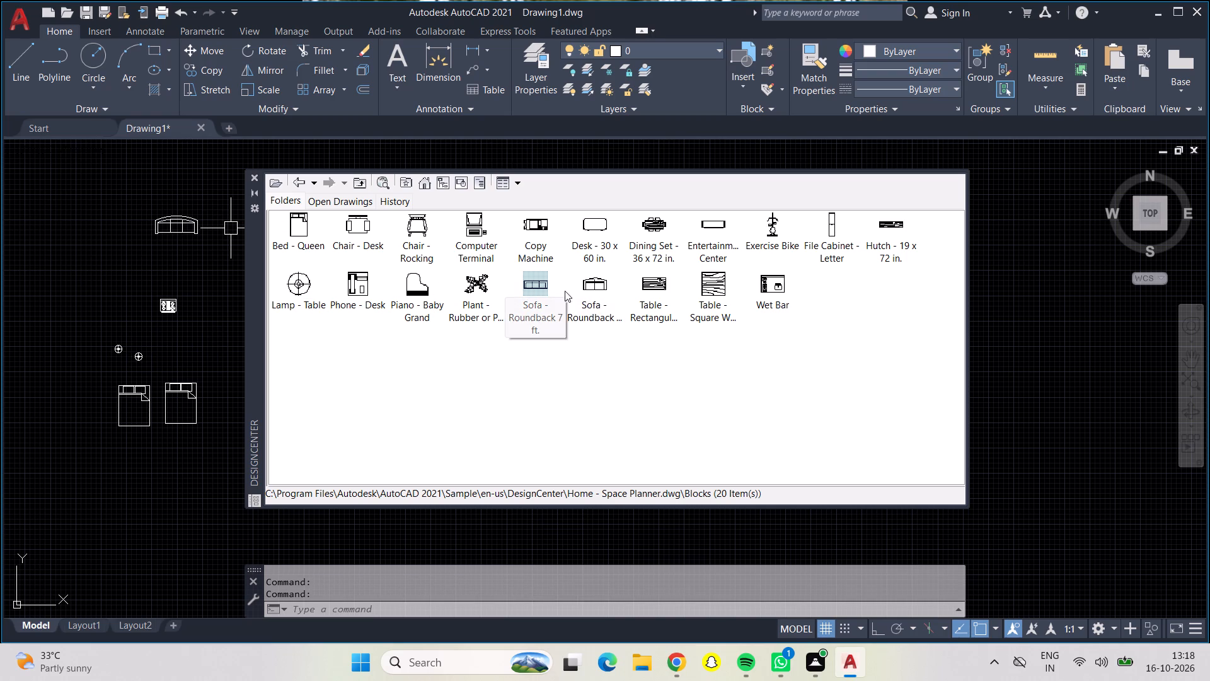
left_click_drag(601, 277, 251, 270)
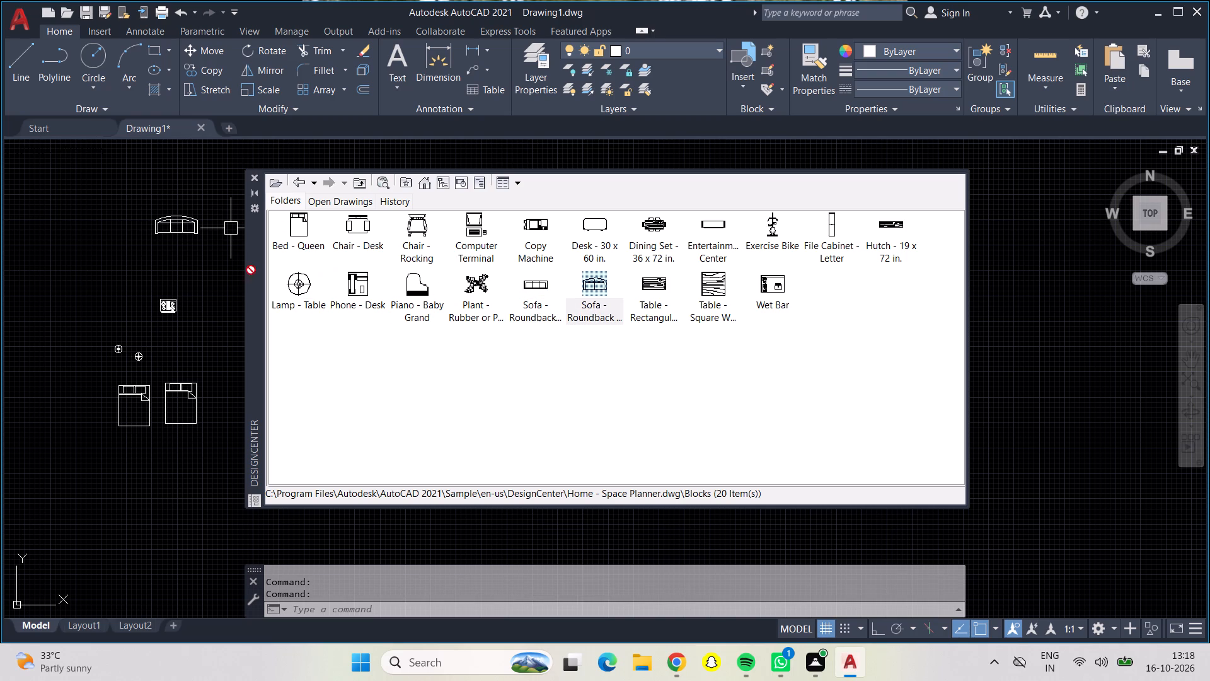
left_click_drag(251, 270, 179, 268)
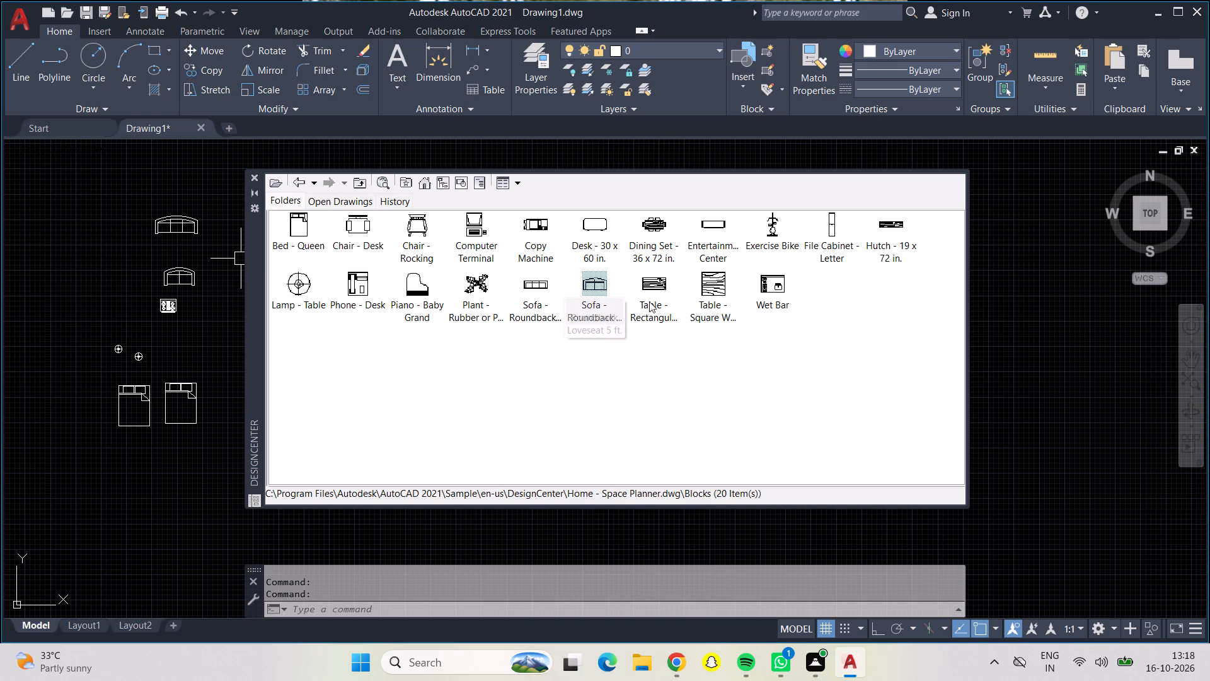
left_click_drag(652, 284, 124, 255)
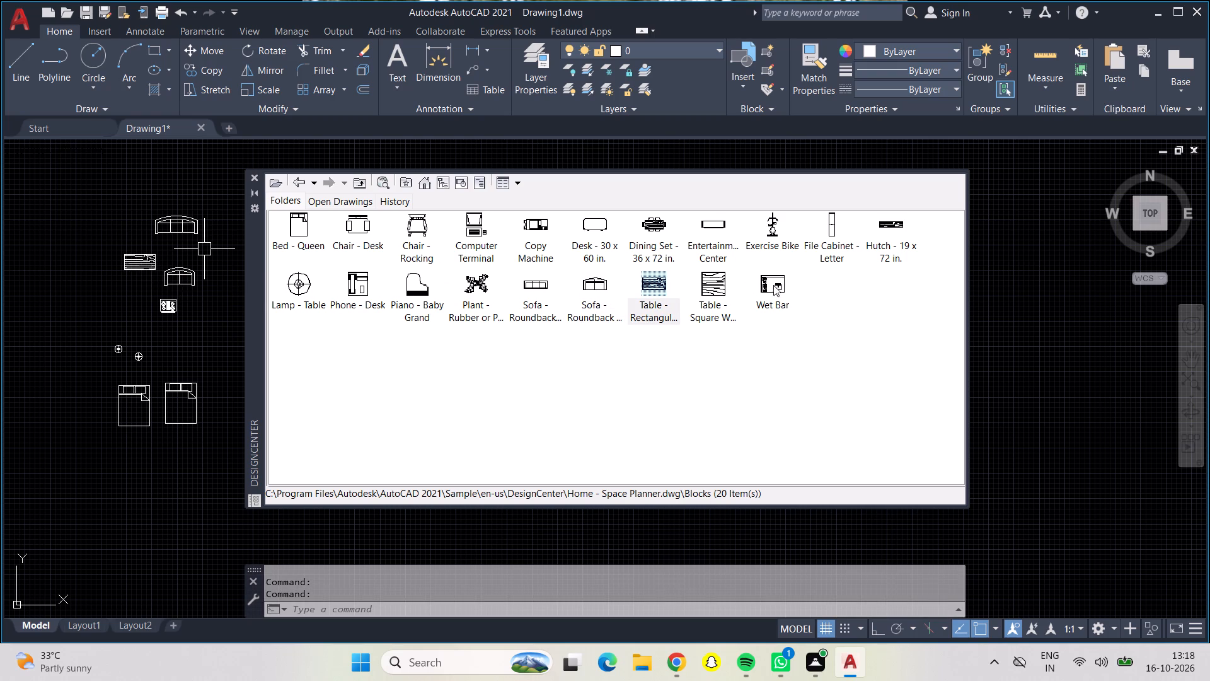
Insert the Sink - Oval top and Toilet - top blocks from the House Designer.dwg DesignCenter blocks between the range-oven and the beds.
left_click(302, 178)
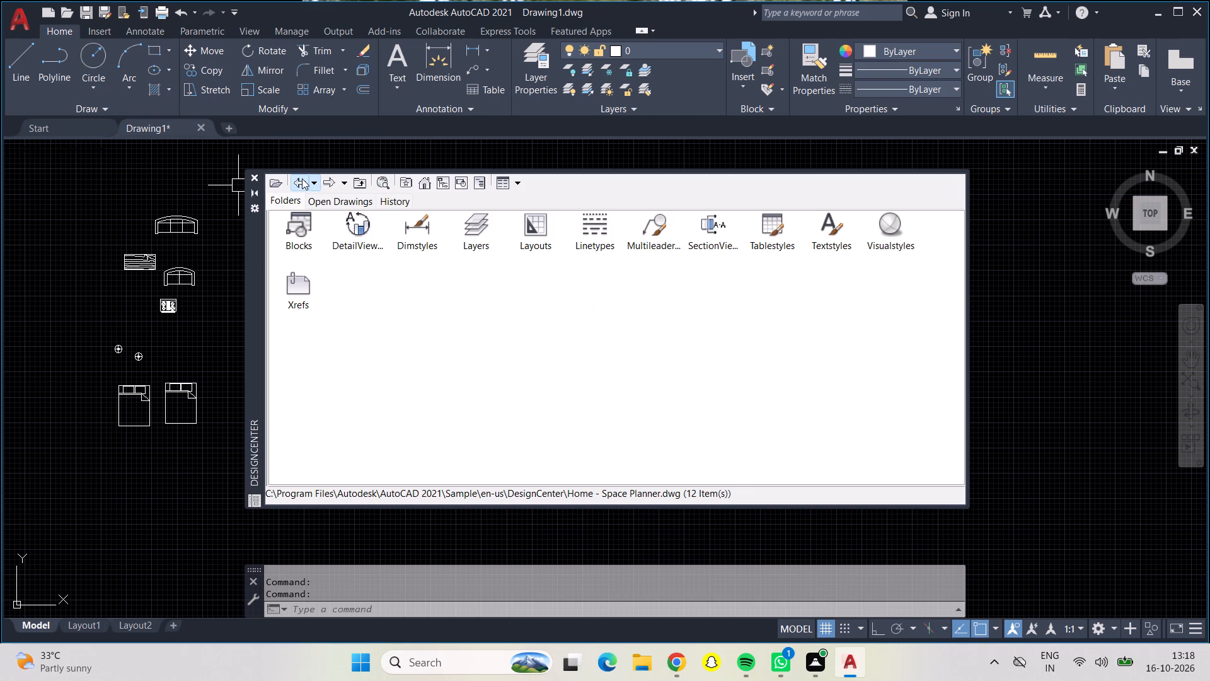
left_click(302, 178)
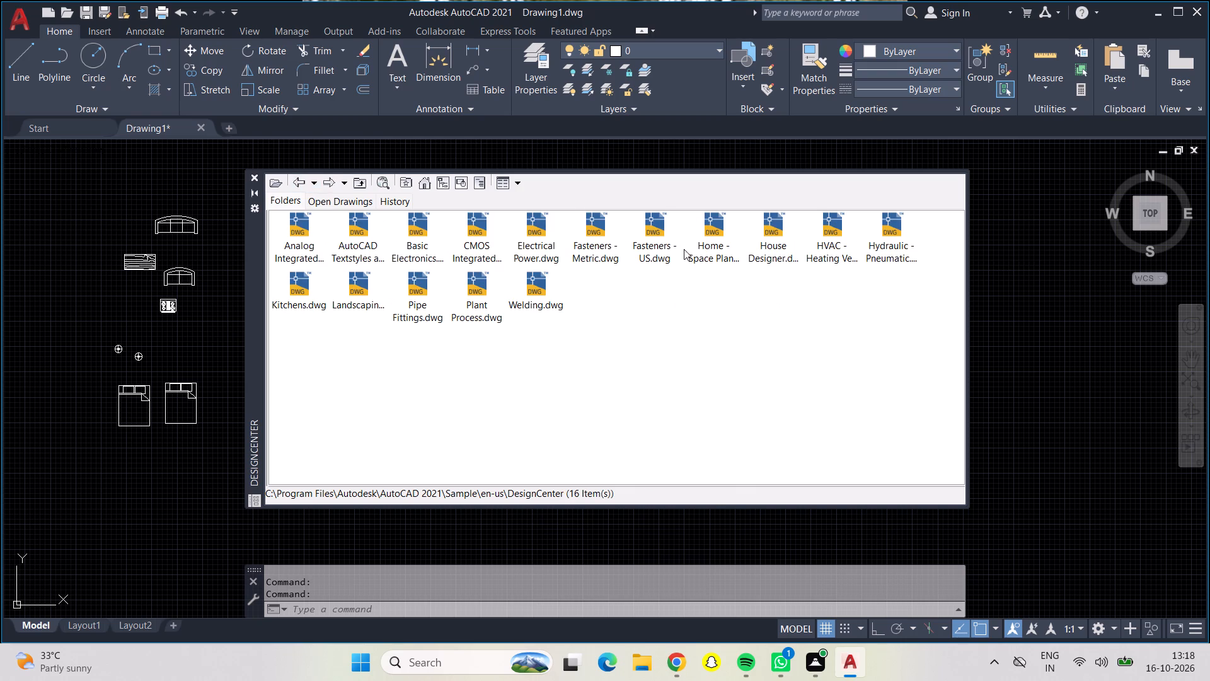
double_click(778, 231)
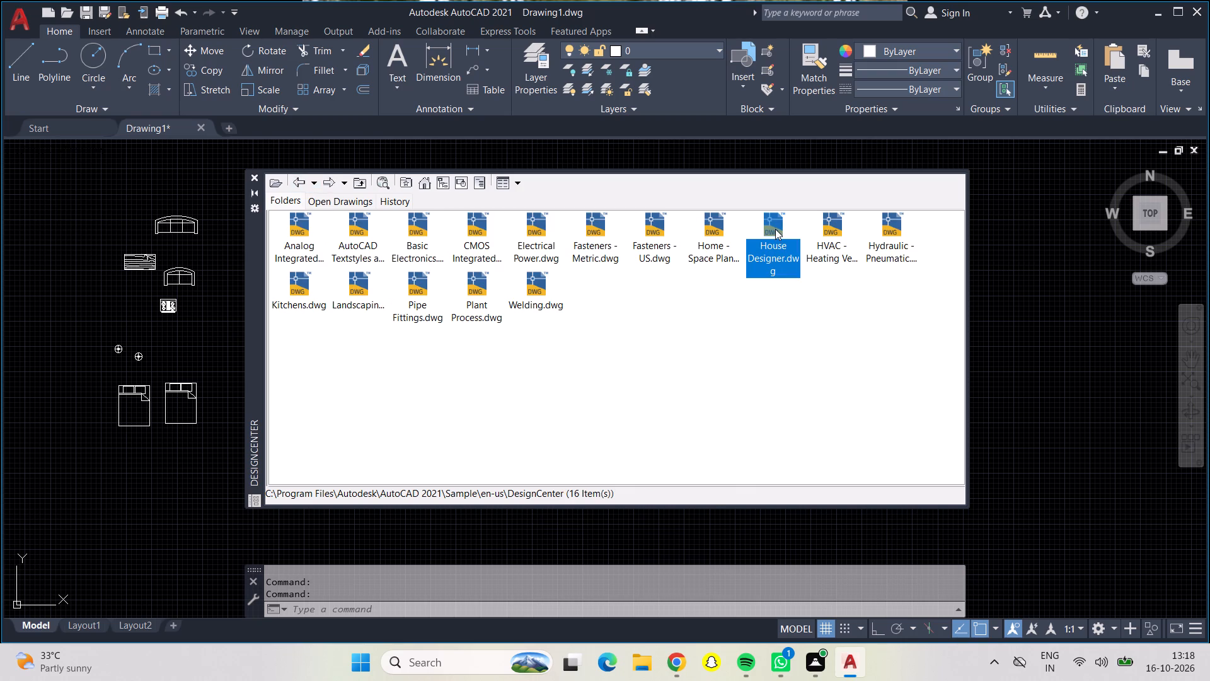
left_click(771, 219)
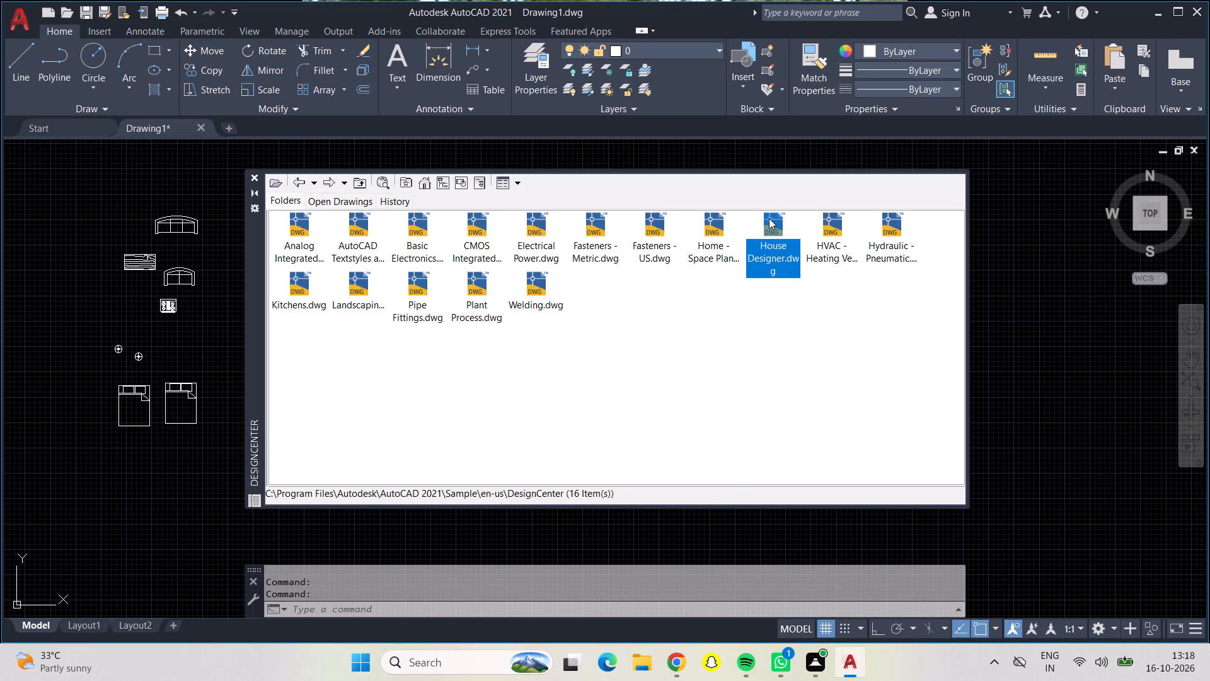
left_click(769, 218)
left_click_drag(777, 214, 771, 212)
left_click(768, 211)
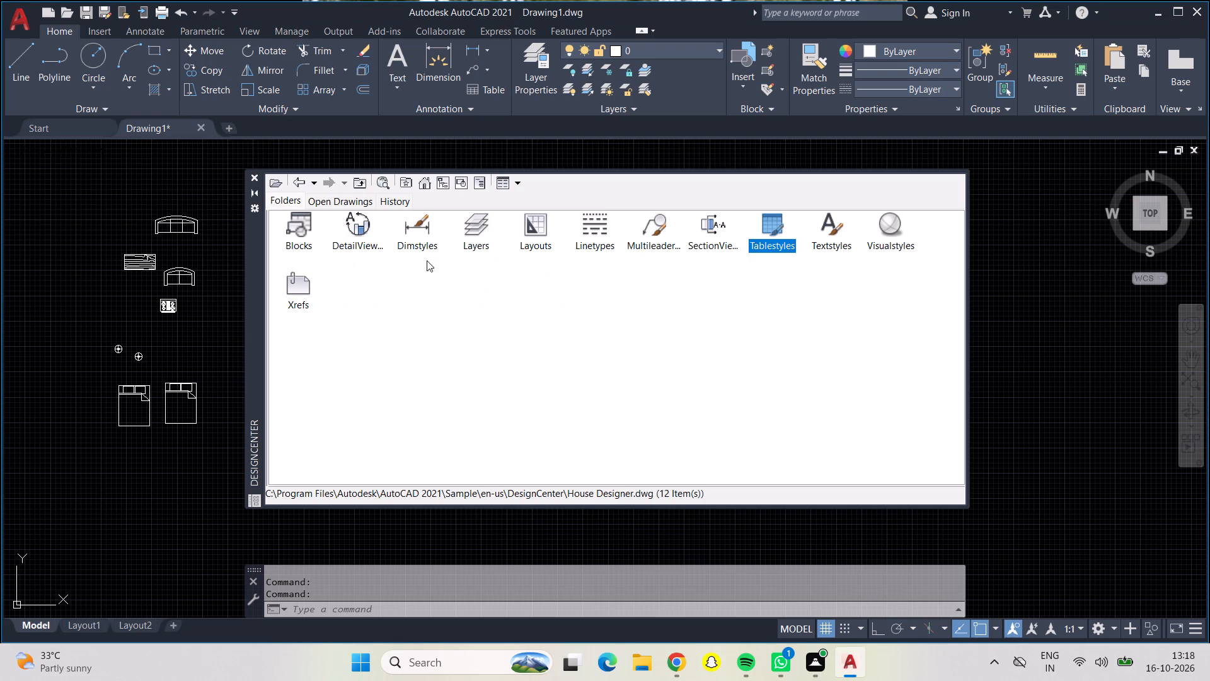
double_click(309, 236)
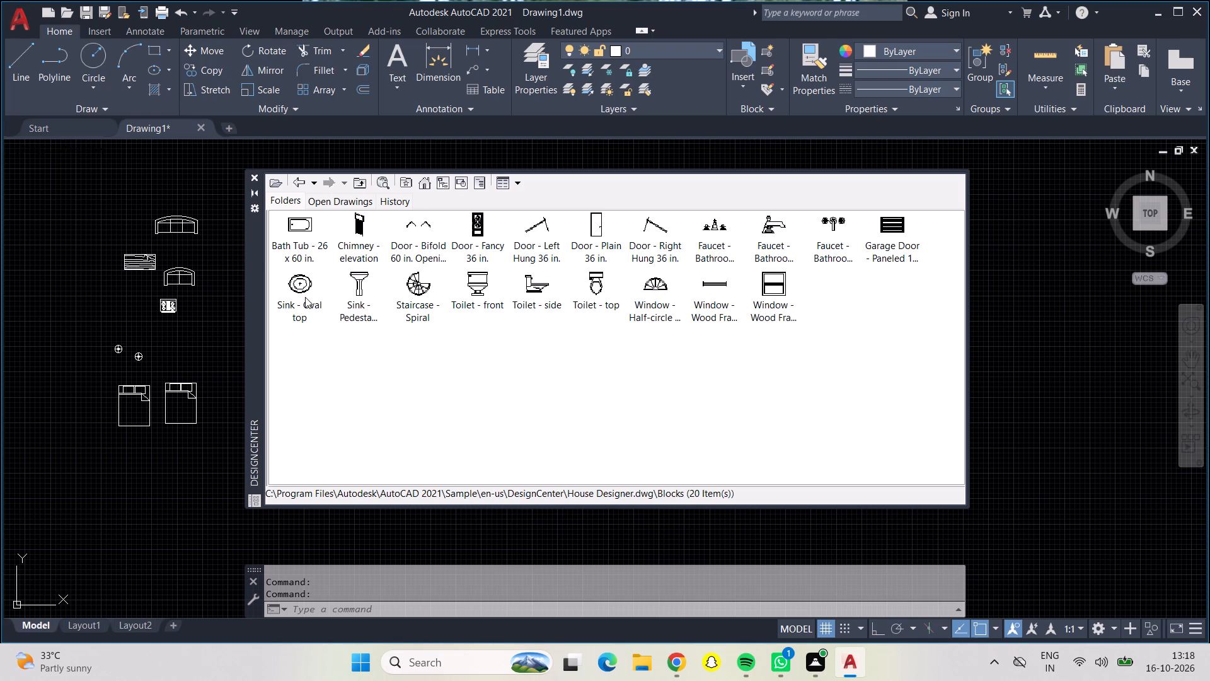
left_click_drag(303, 282, 176, 337)
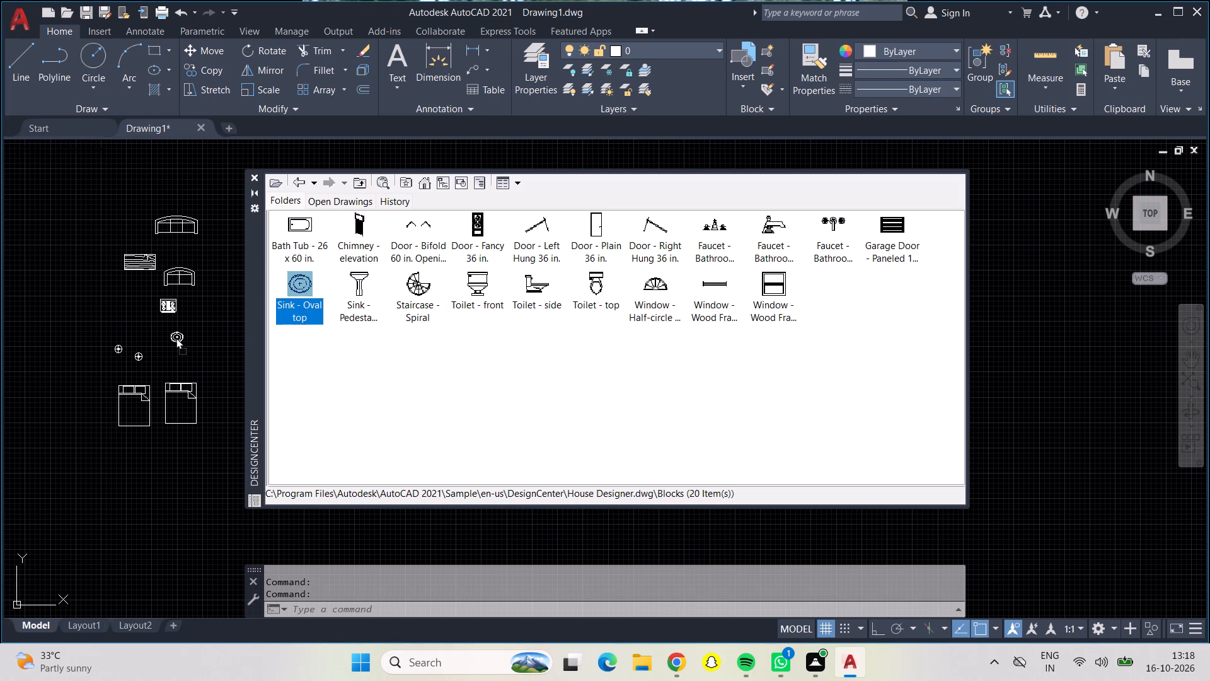
left_click_drag(176, 337, 195, 327)
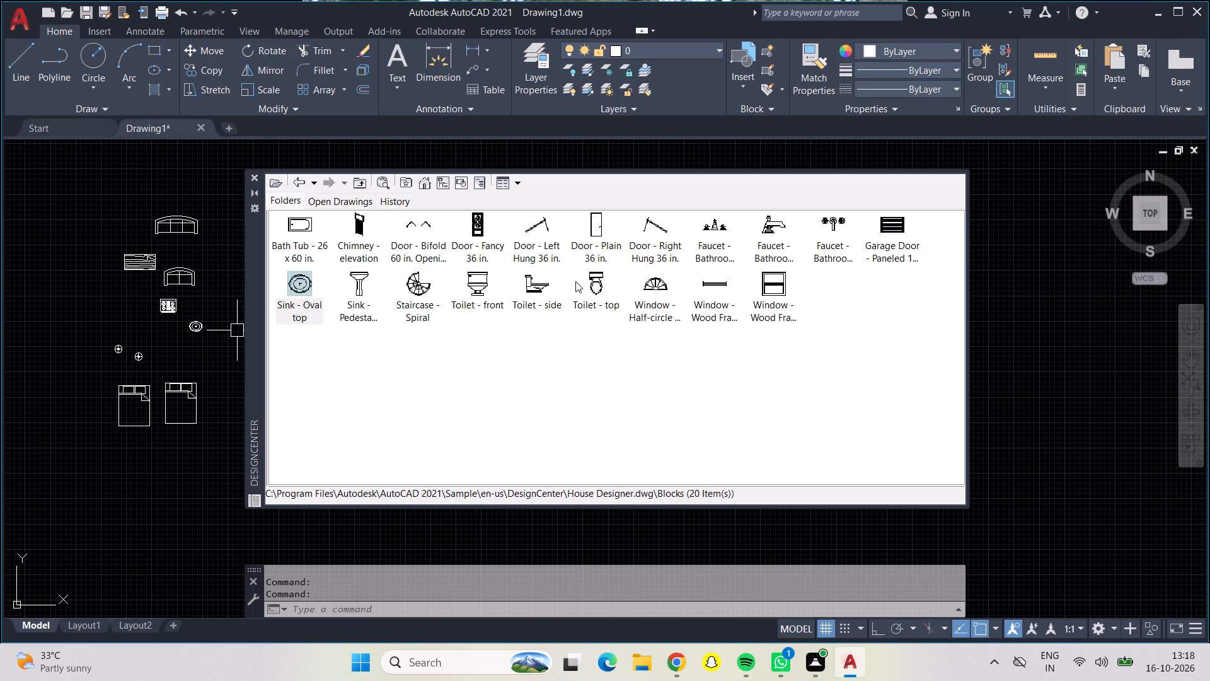
left_click_drag(595, 277, 588, 280)
left_click_drag(588, 280, 200, 352)
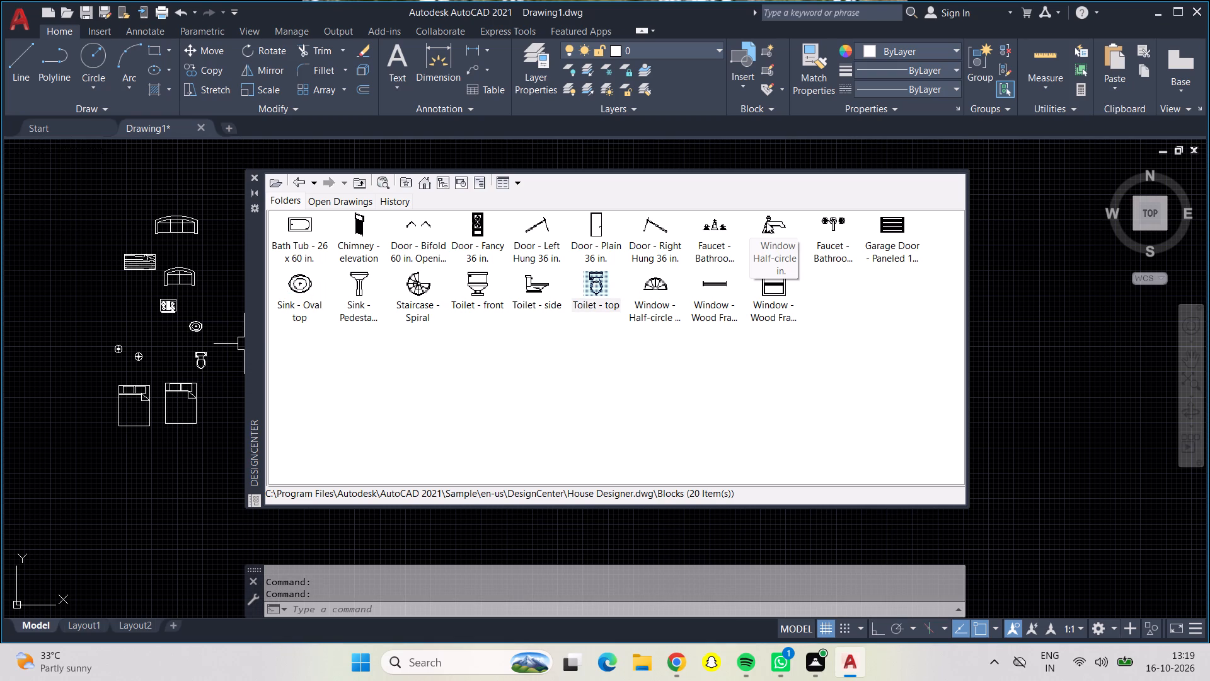
Insert the side-view bathroom faucet and the Faucet - Bathroom top blocks northeast of the oval sink, and close DesignCenter.
left_click_drag(774, 223, 216, 313)
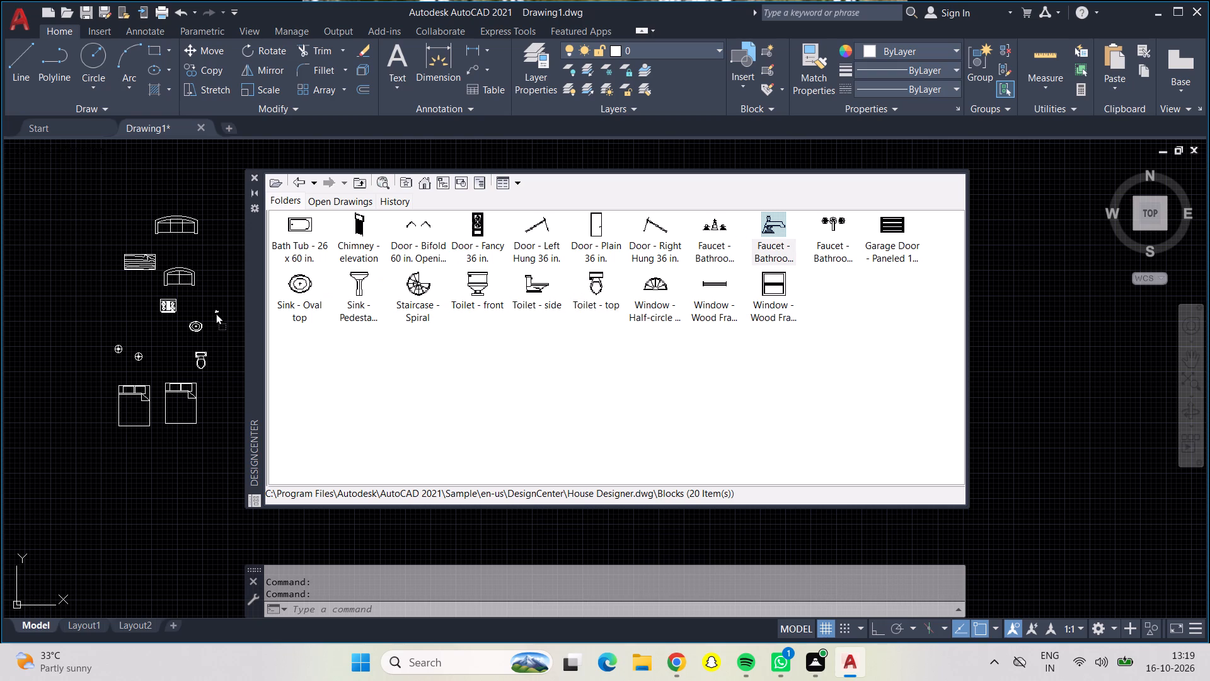
left_click_drag(216, 313, 219, 313)
left_click_drag(842, 224, 224, 313)
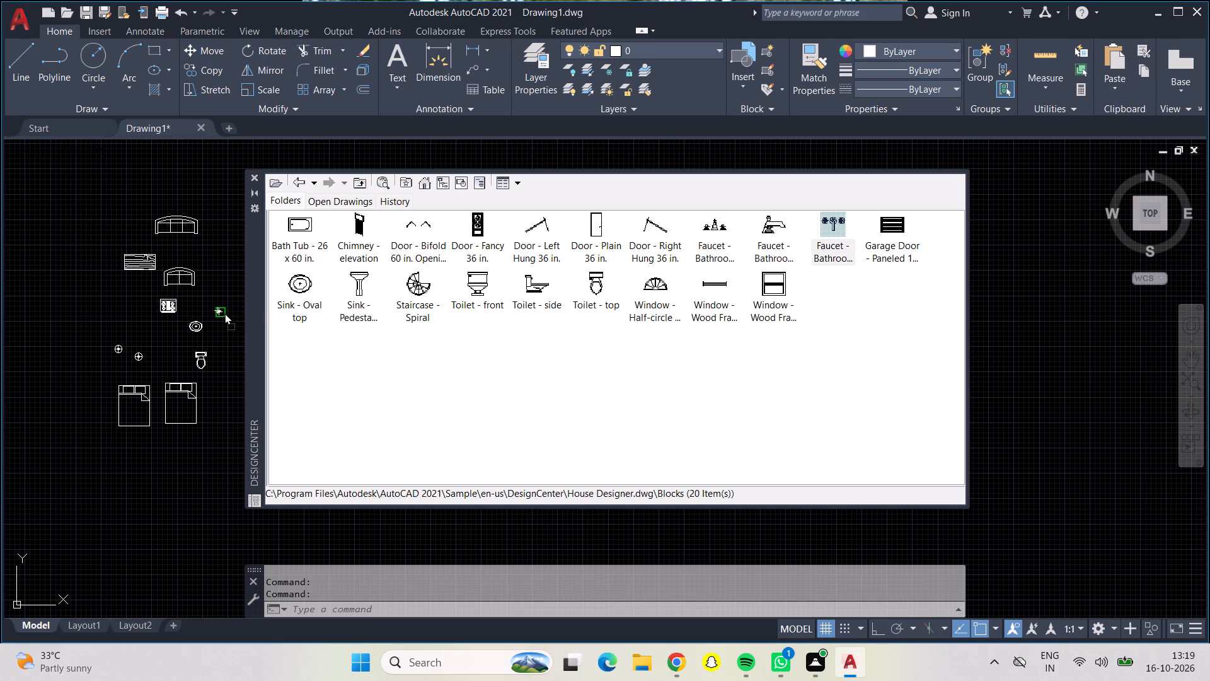
left_click_drag(224, 313, 231, 313)
left_click(255, 172)
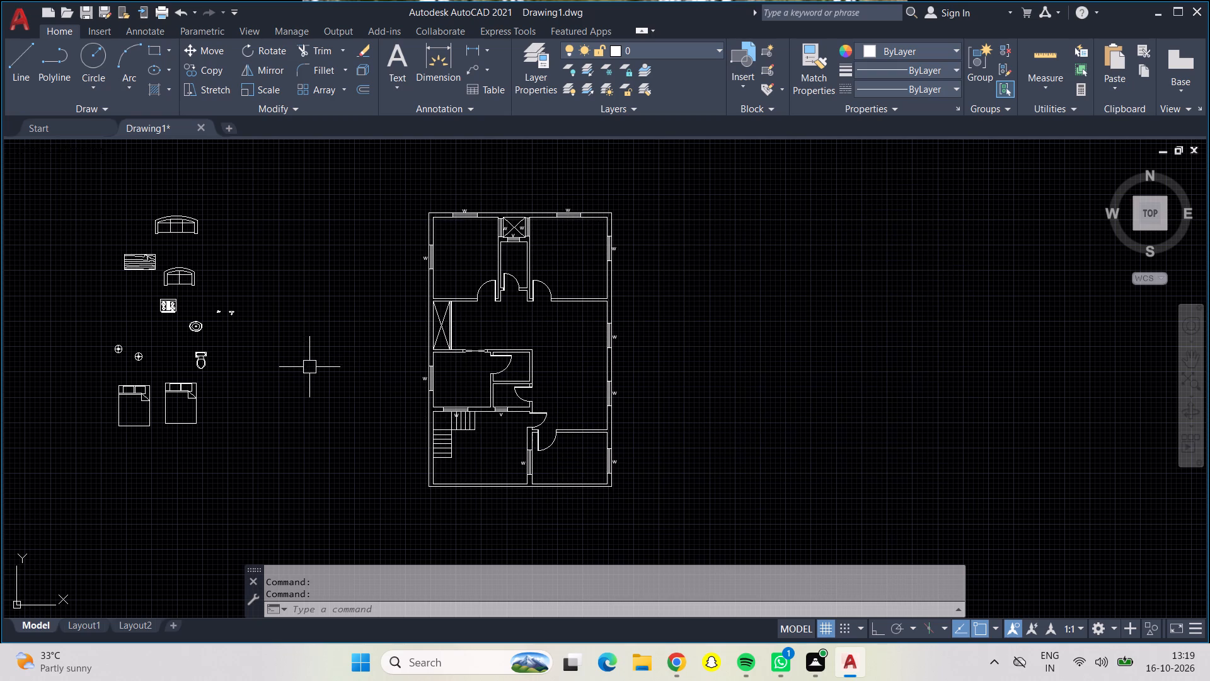
Move the toilet block into the small top-centre bathroom, with its tank against the north wall below the ventilator.
middle_click_drag(317, 369, 352, 383)
scroll(268, 339, "down", 1)
scroll(268, 339, "up", 1)
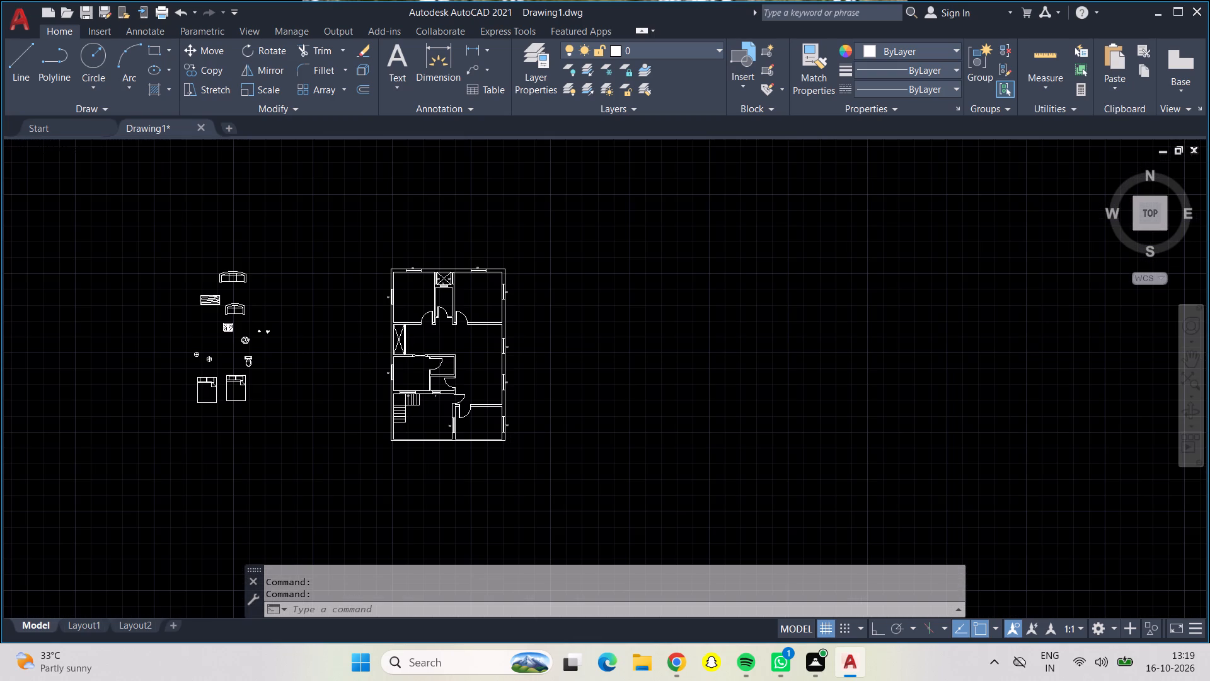
left_click(239, 370)
left_click(190, 57)
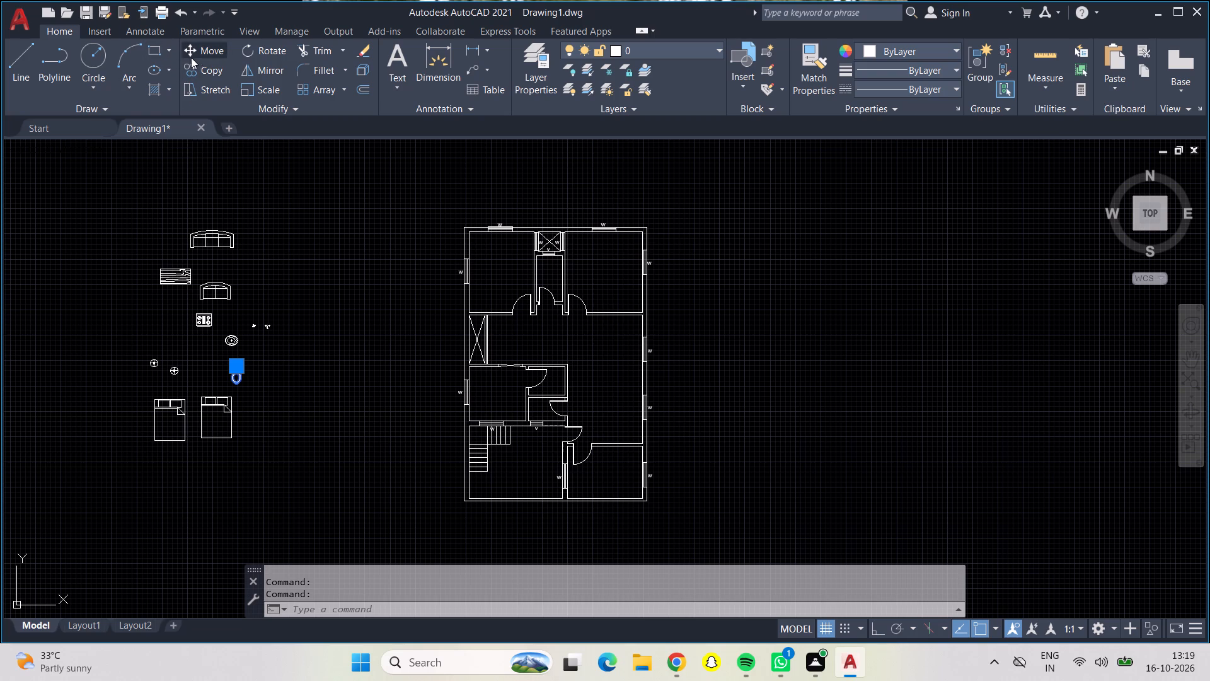
left_click(234, 375)
scroll(539, 272, "up", 1)
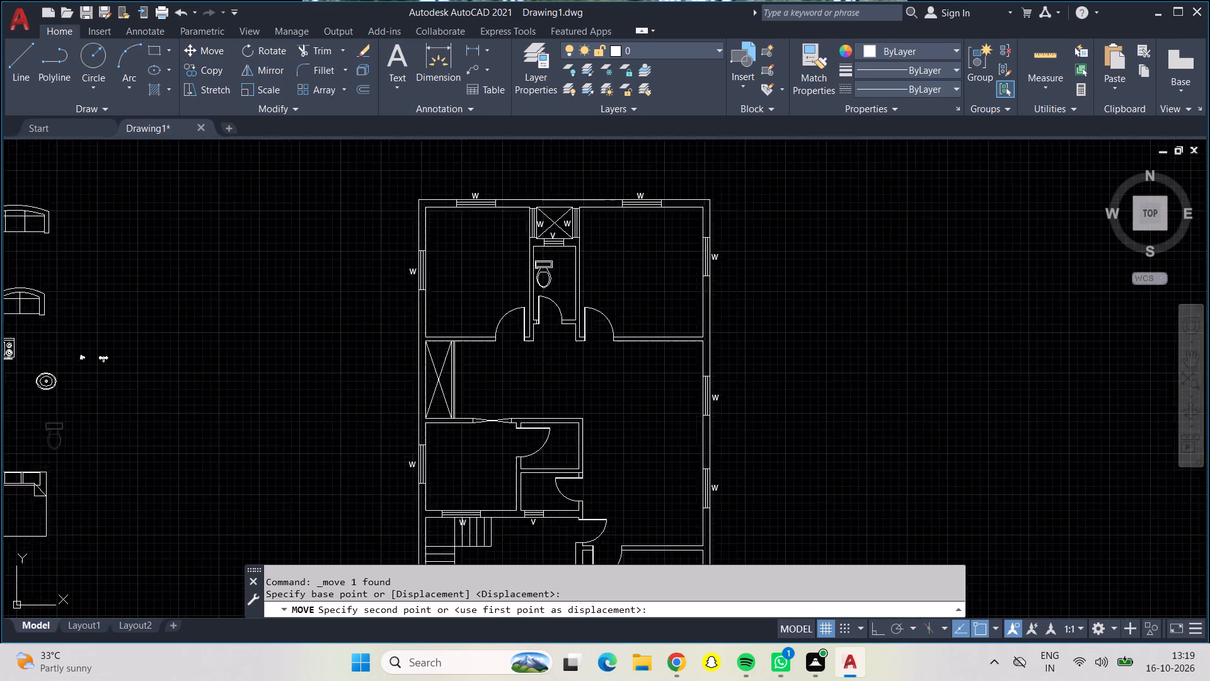
scroll(539, 272, "up", 2)
middle_click_drag(589, 257, 464, 337)
scroll(464, 318, "up", 3)
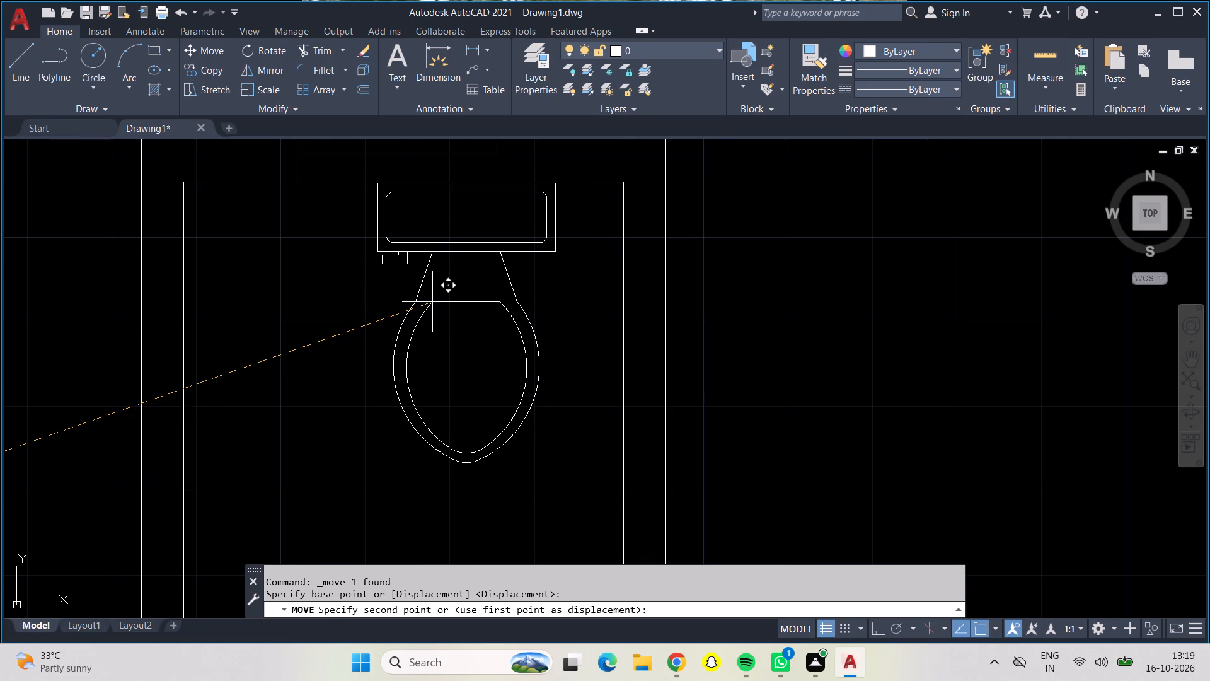
left_click(432, 301)
scroll(429, 308, "down", 2)
scroll(423, 380, "down", 1)
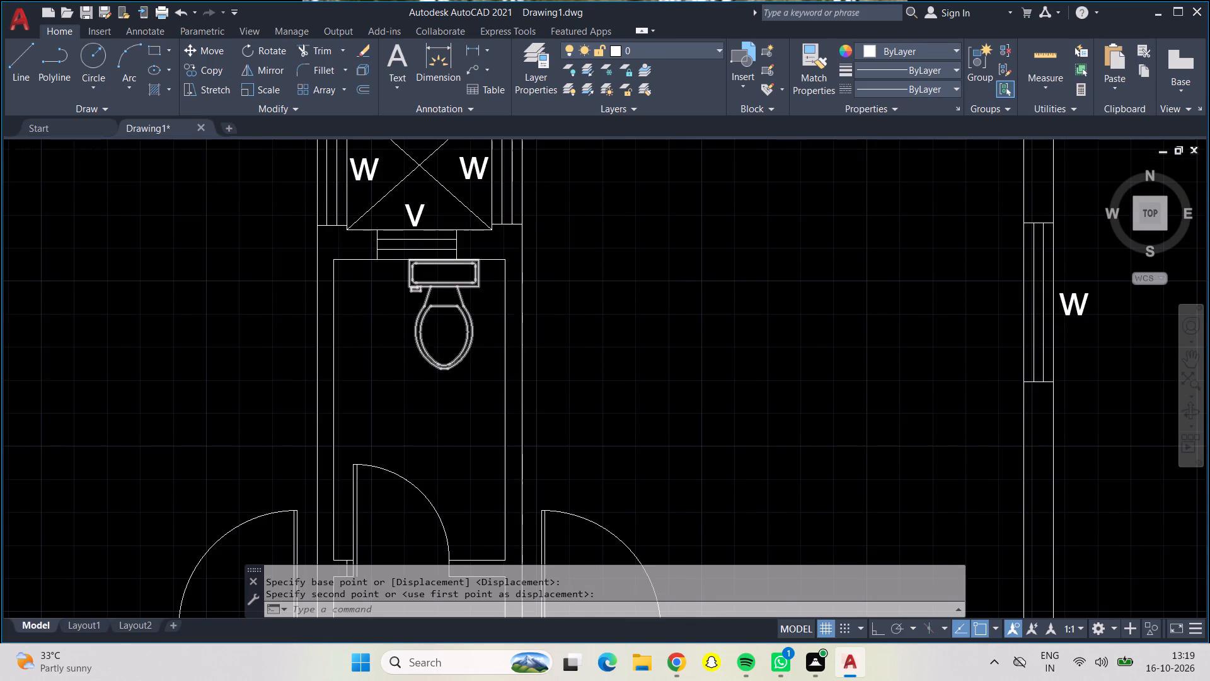
Move the eastern of the two bed blocks into the northeast bedroom, with its headboard against the north wall below the window.
scroll(423, 382, "down", 1)
scroll(342, 413, "down", 1)
middle_click_drag(342, 413, 400, 260)
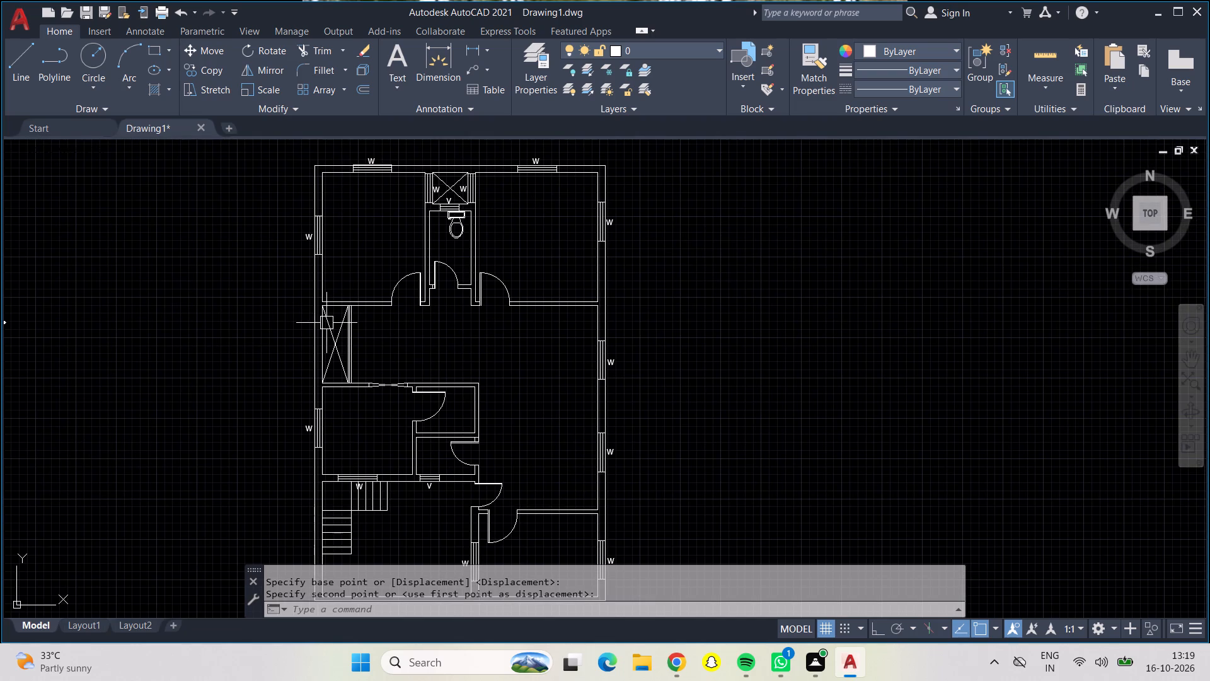
middle_click_drag(176, 439, 361, 323)
middle_click_drag(255, 337, 259, 337)
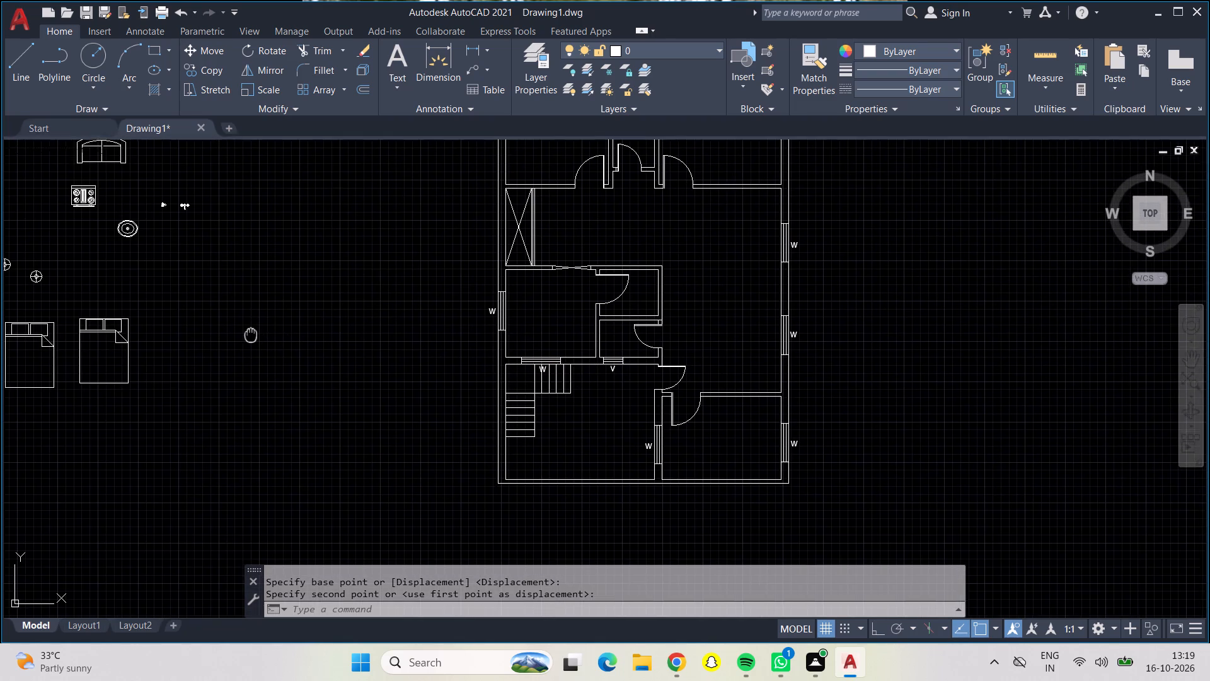
middle_click_drag(259, 337, 344, 408)
left_click(194, 388)
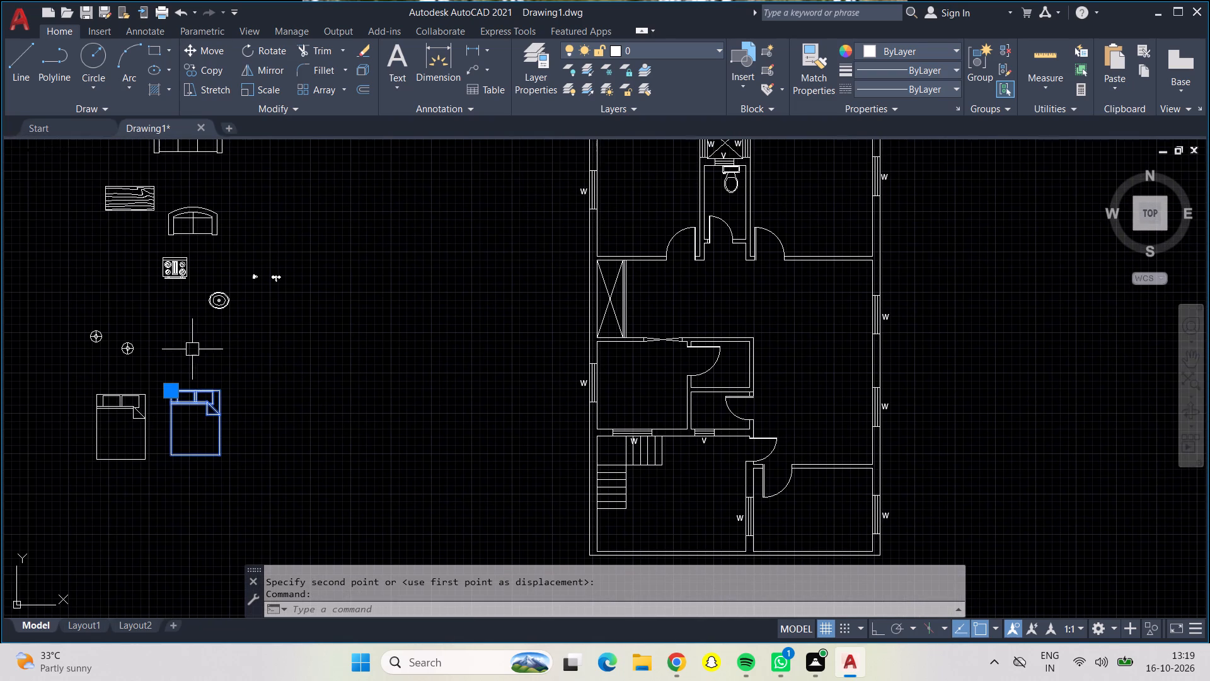
left_click(217, 51)
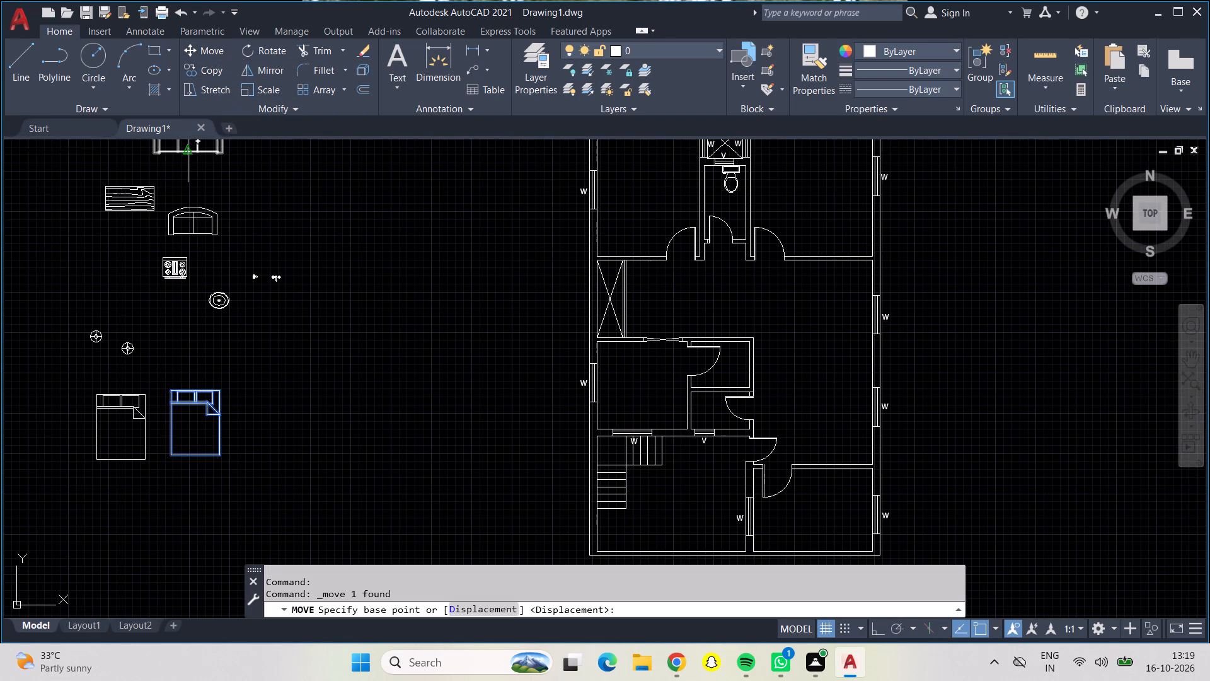
left_click(210, 412)
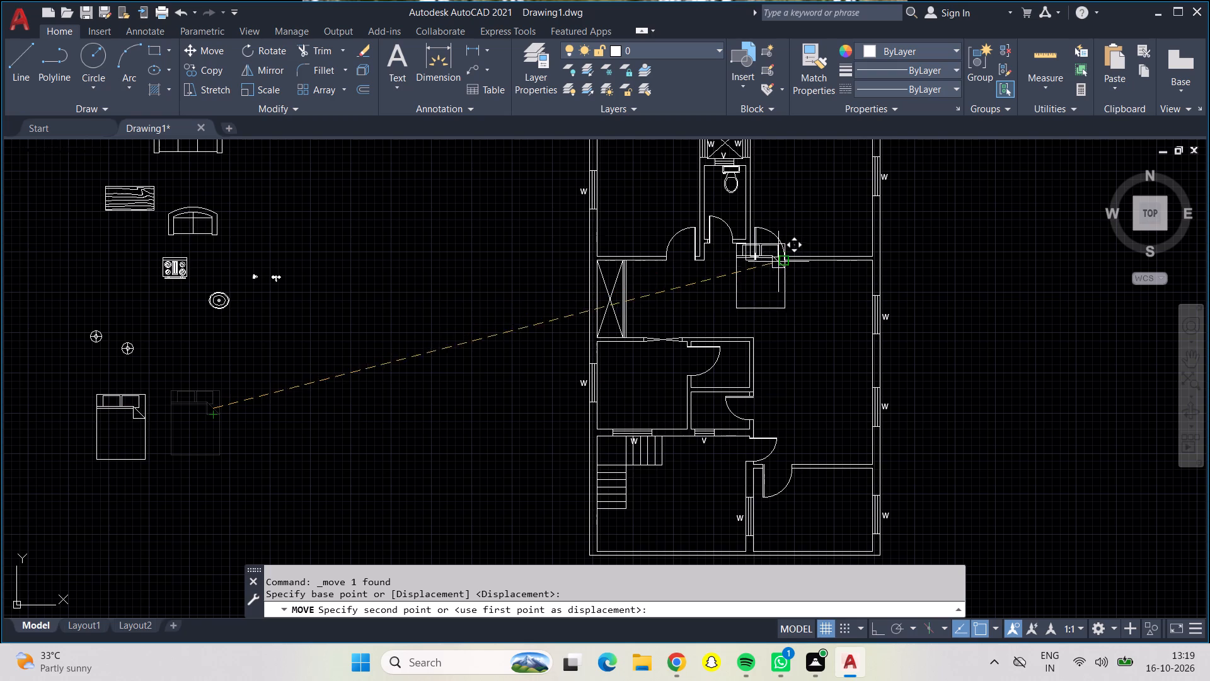
middle_click_drag(783, 288, 480, 470)
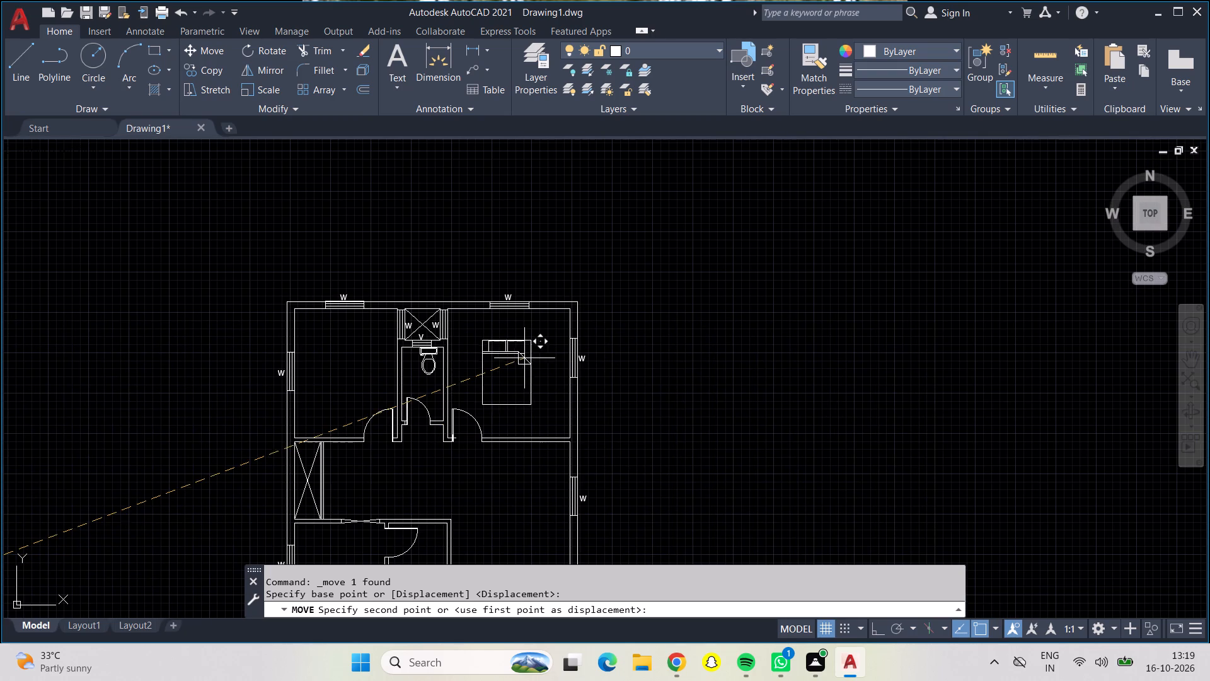
scroll(526, 358, "up", 2)
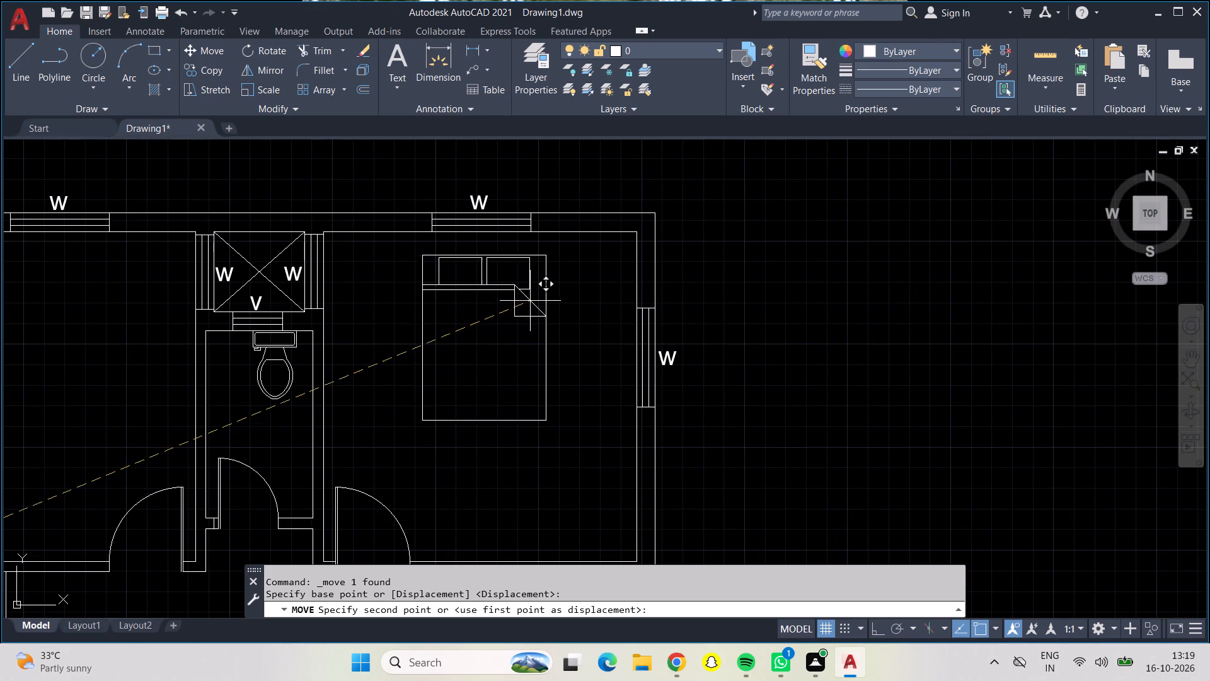
scroll(532, 294, "up", 2)
scroll(548, 301, "down", 1)
middle_click_drag(548, 301, 571, 359)
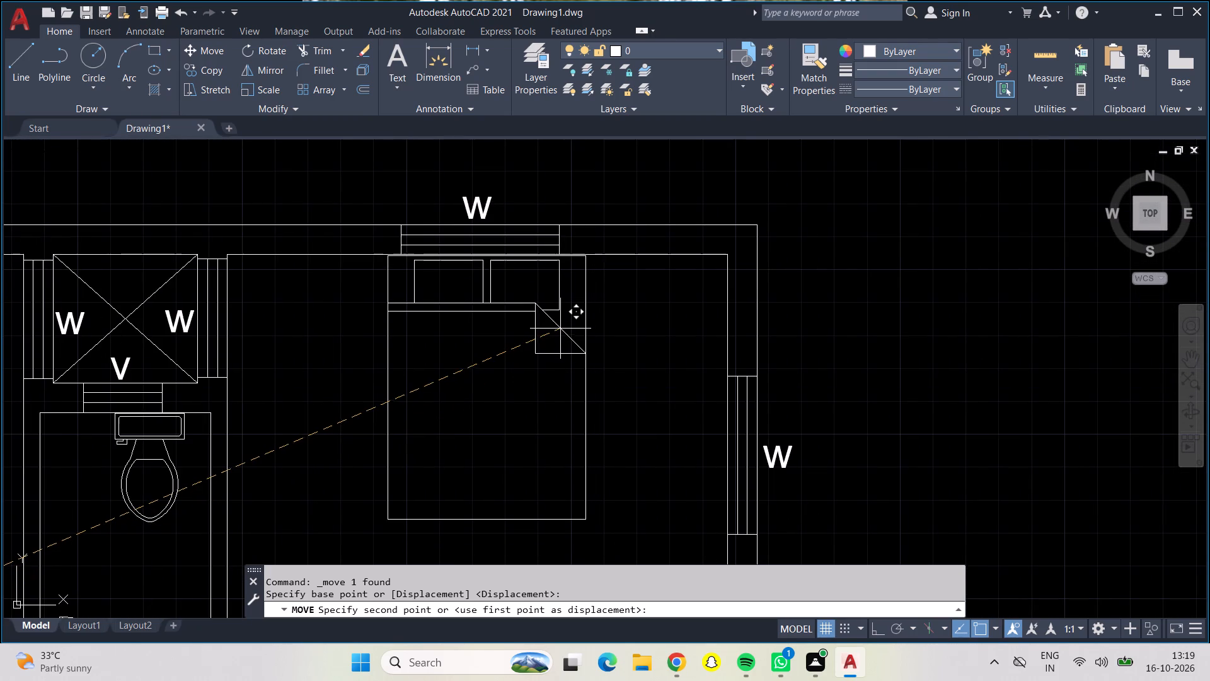
scroll(559, 329, "up", 1)
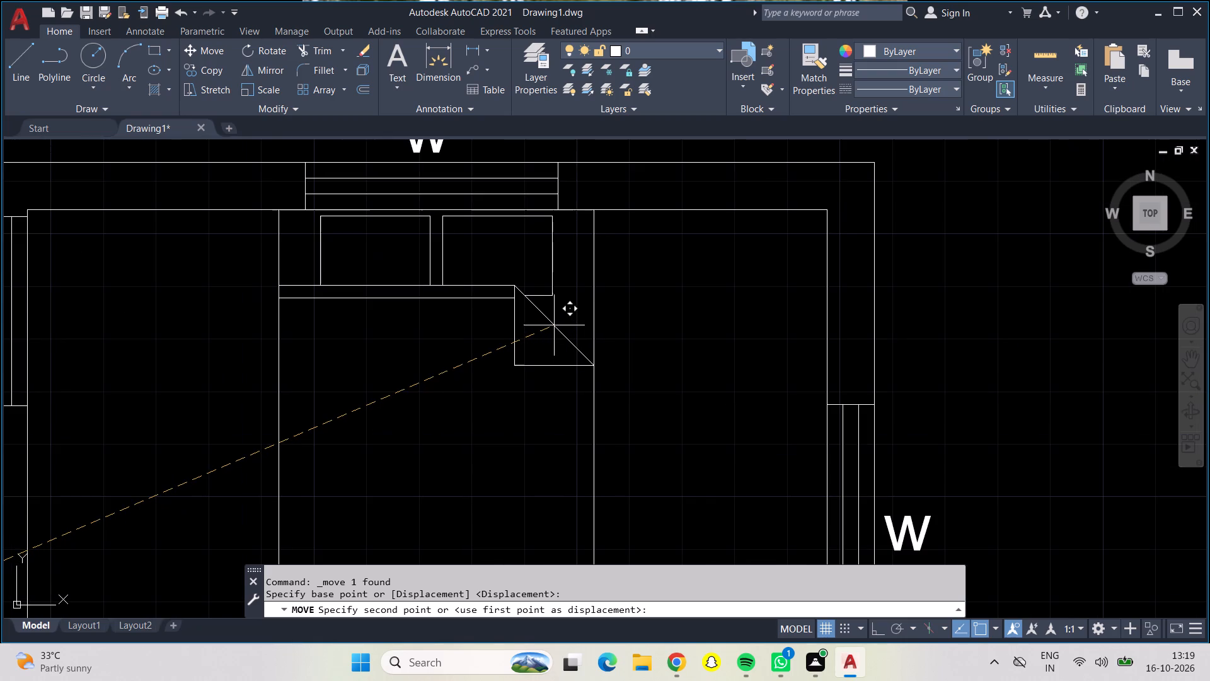
left_click(554, 325)
Move the remaining bed block into the northwest bedroom, with its headboard against the north wall below the window.
scroll(554, 328, "down", 2)
scroll(526, 371, "down", 2)
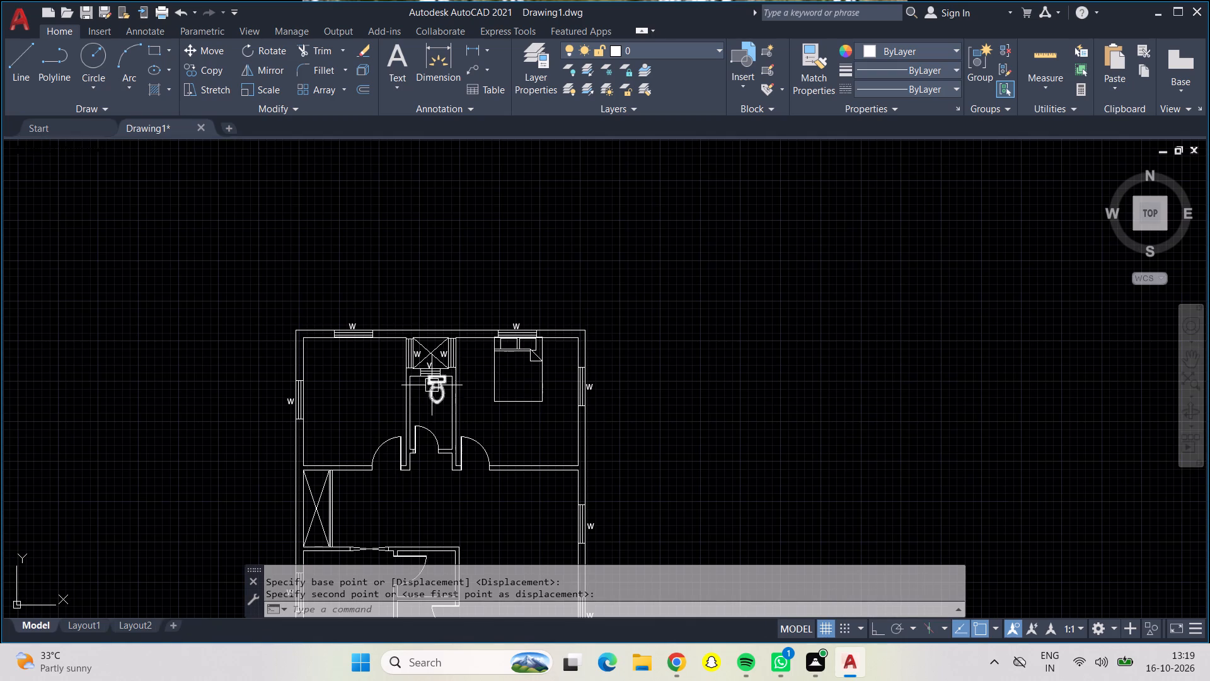
middle_click_drag(388, 393, 447, 251)
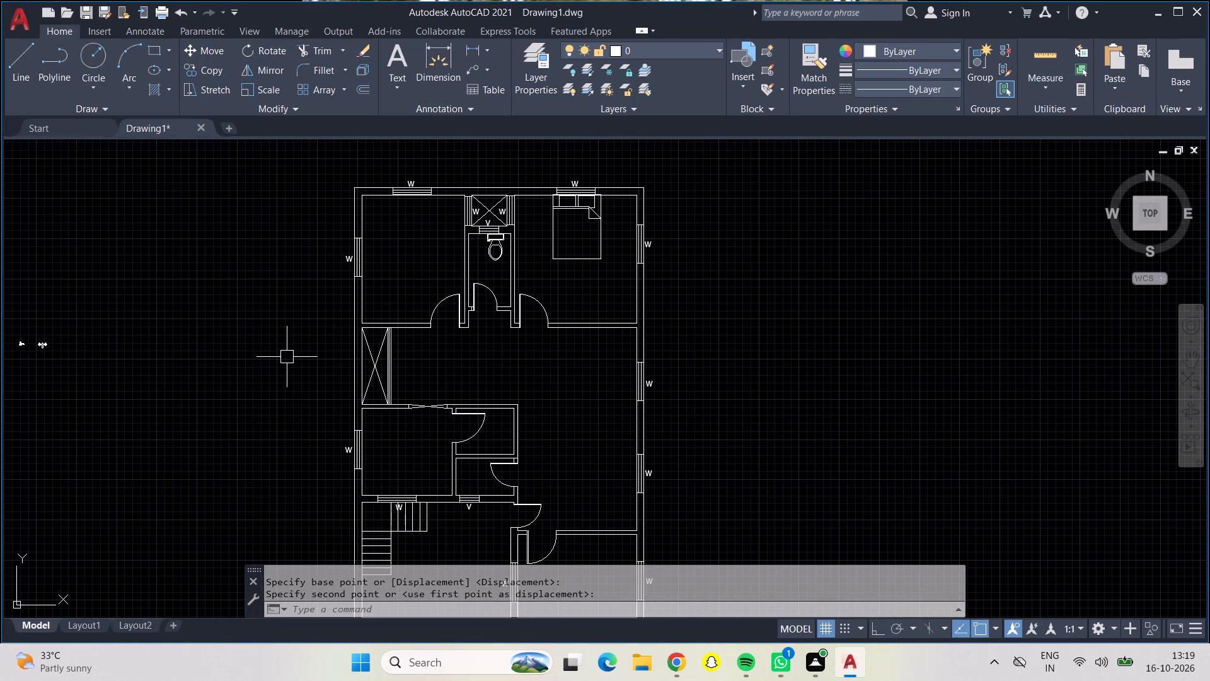
middle_click_drag(287, 357, 430, 269)
middle_click_drag(325, 331, 470, 404)
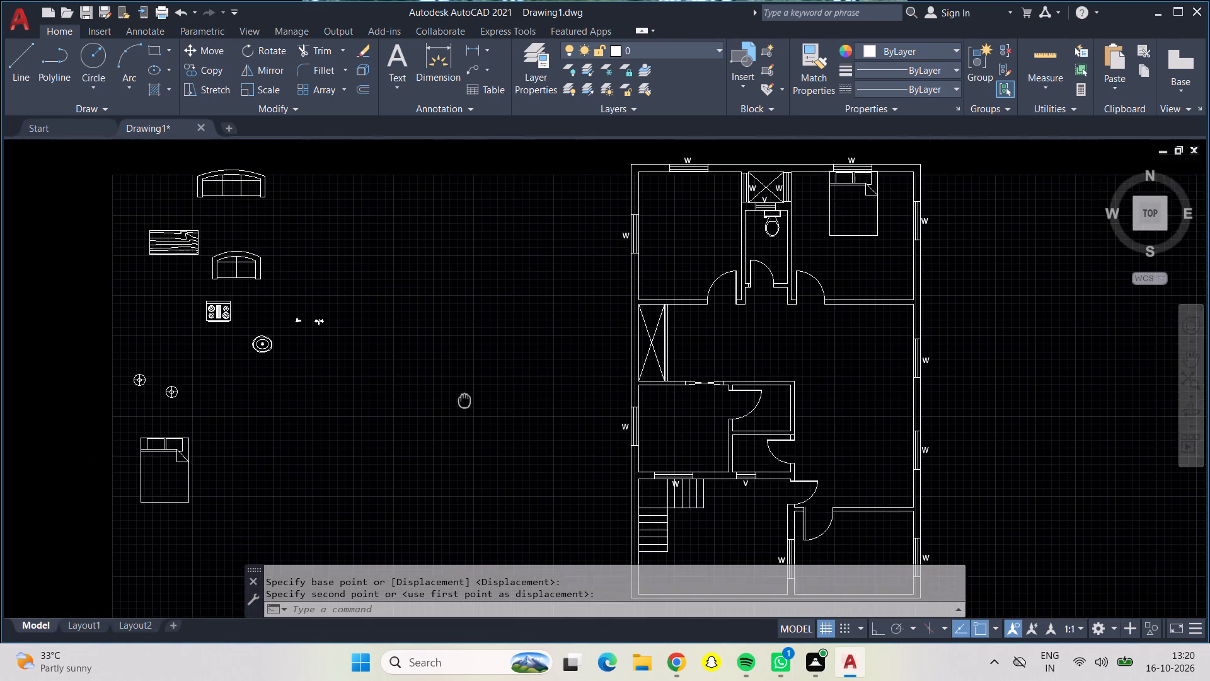
middle_click_drag(470, 404, 472, 407)
left_click(176, 451)
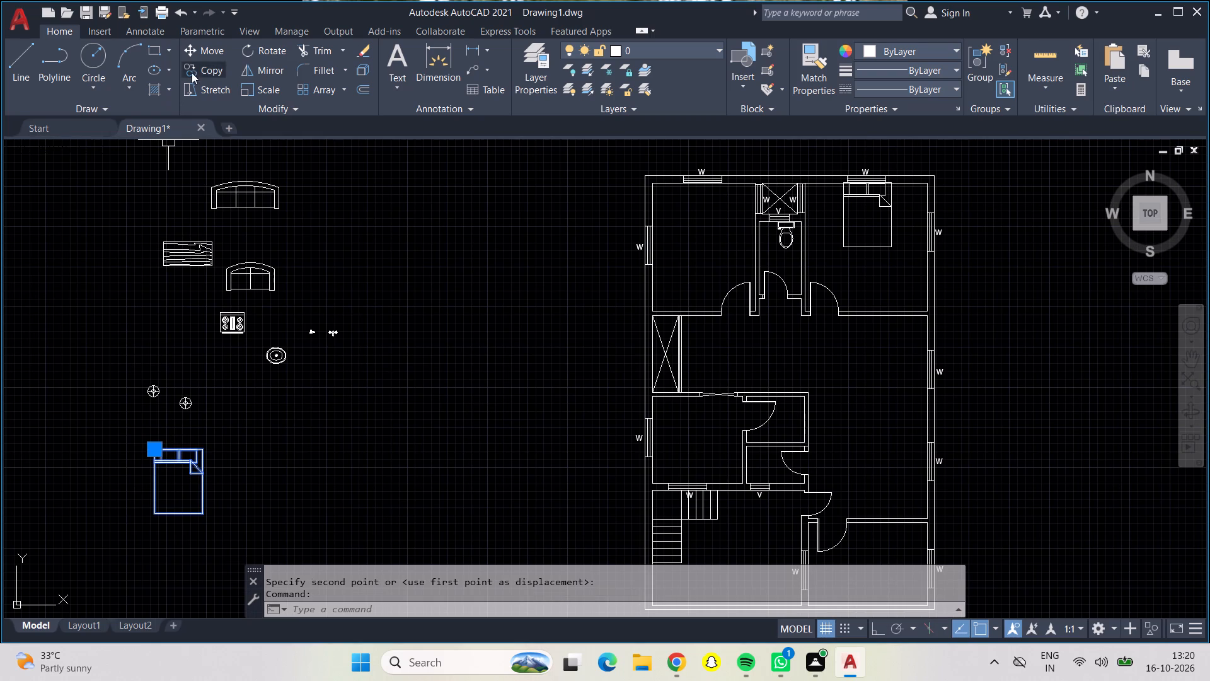
left_click(207, 54)
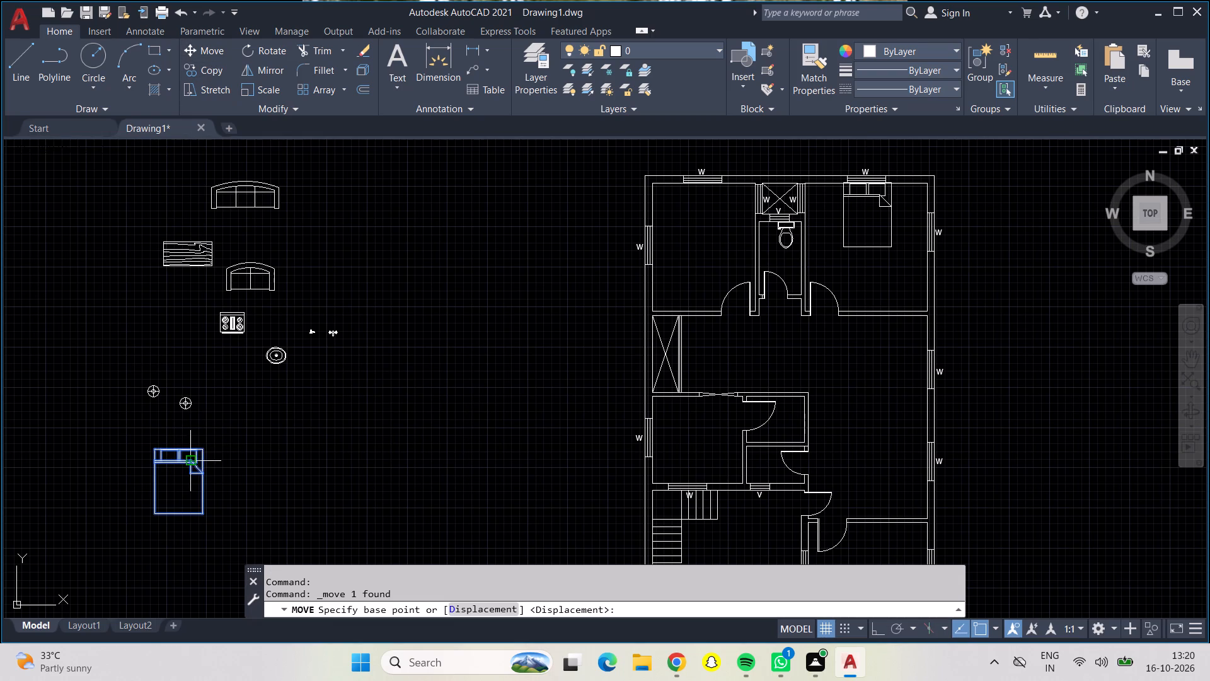
left_click(187, 459)
middle_click_drag(716, 204, 672, 288)
scroll(672, 288, "up", 5)
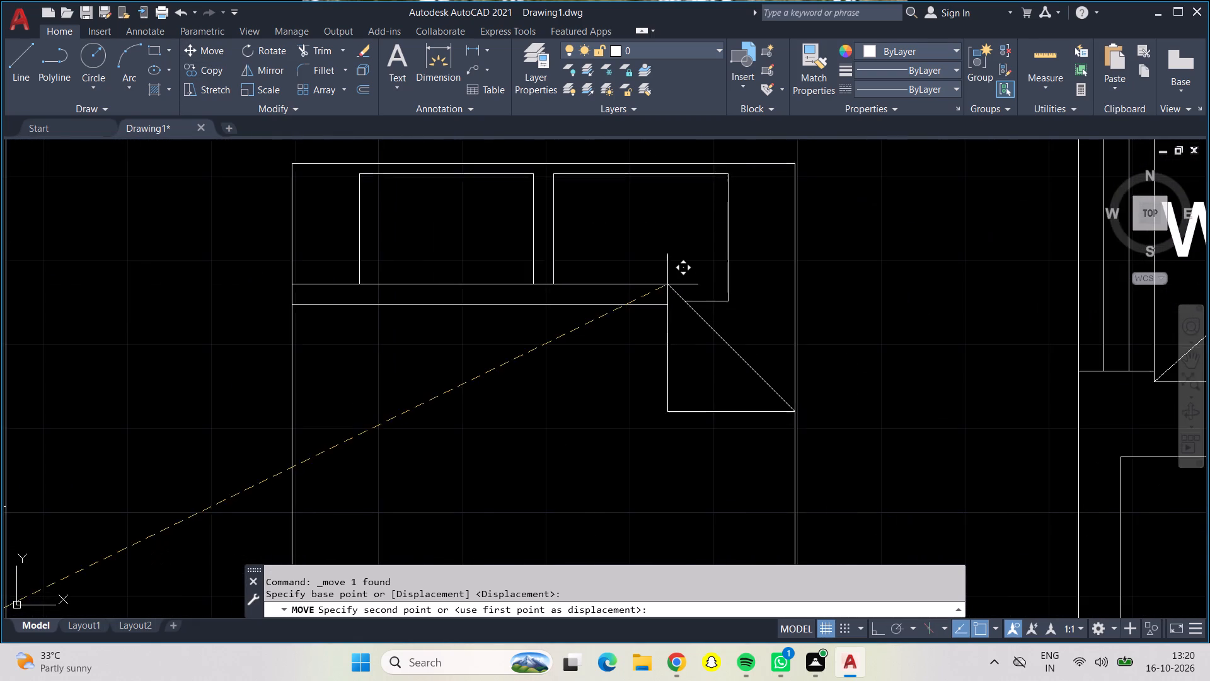
scroll(667, 284, "down", 2)
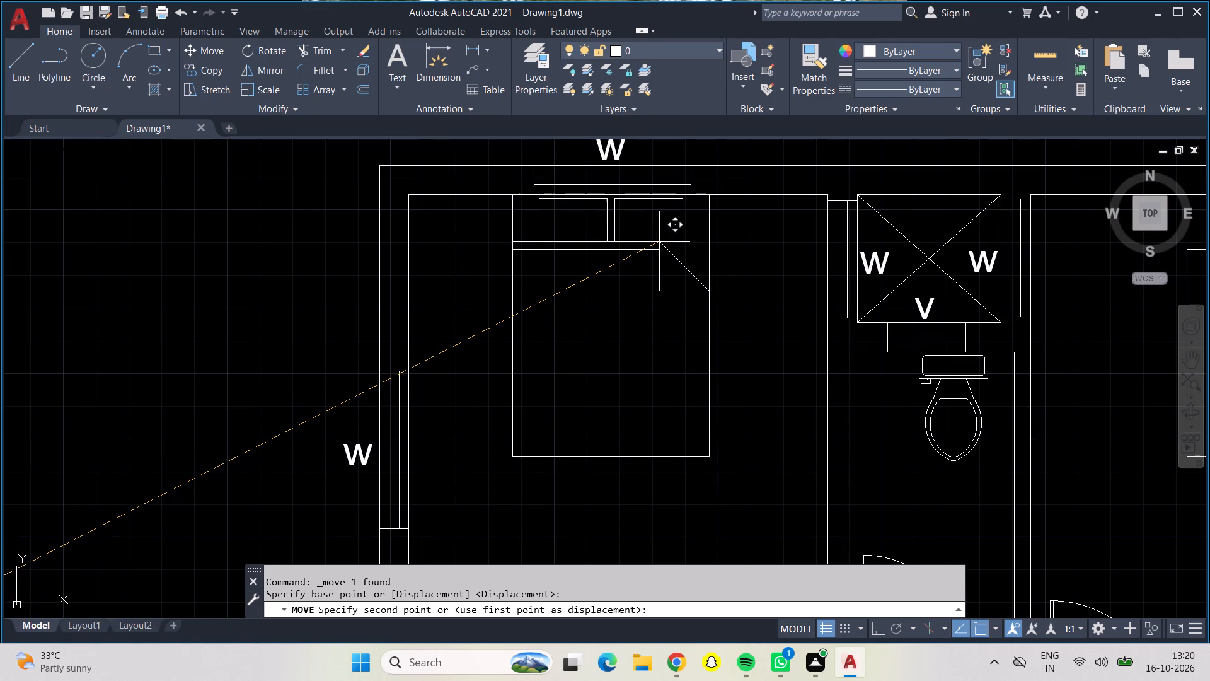
left_click(659, 242)
Copy the toilet from the top-centre bathroom into the small room north of the staircase area, with its tank near the north wall.
scroll(653, 278, "down", 1)
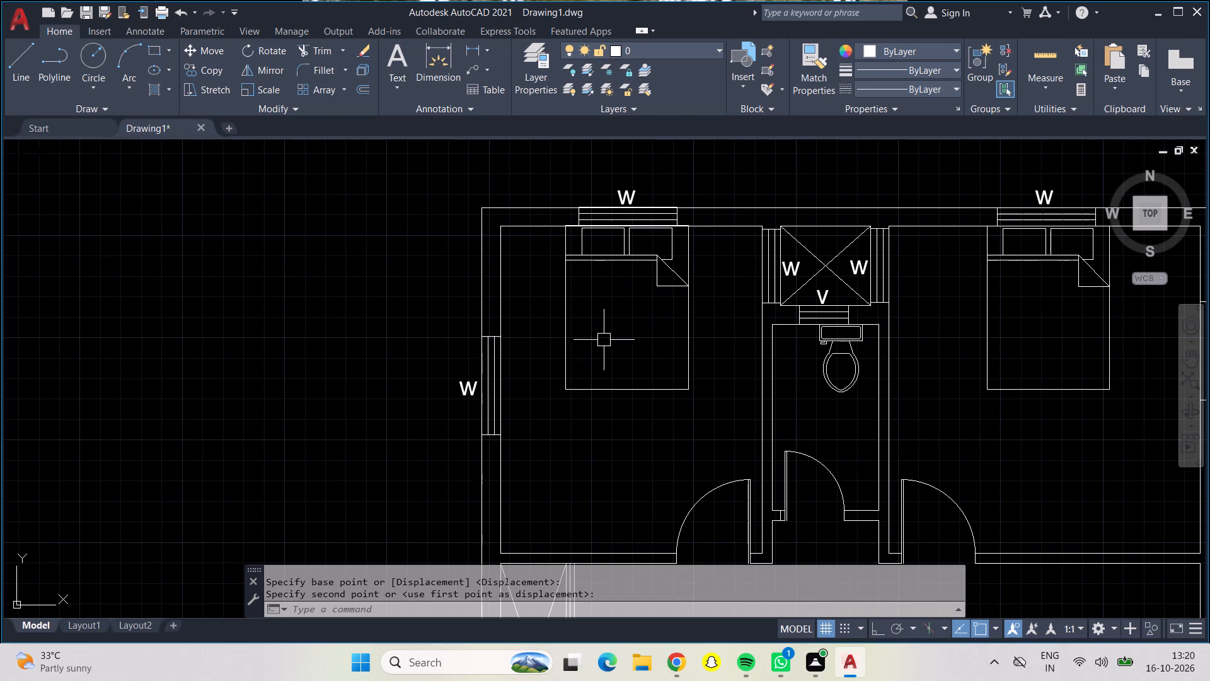
scroll(610, 354, "down", 1)
middle_click_drag(610, 354, 485, 281)
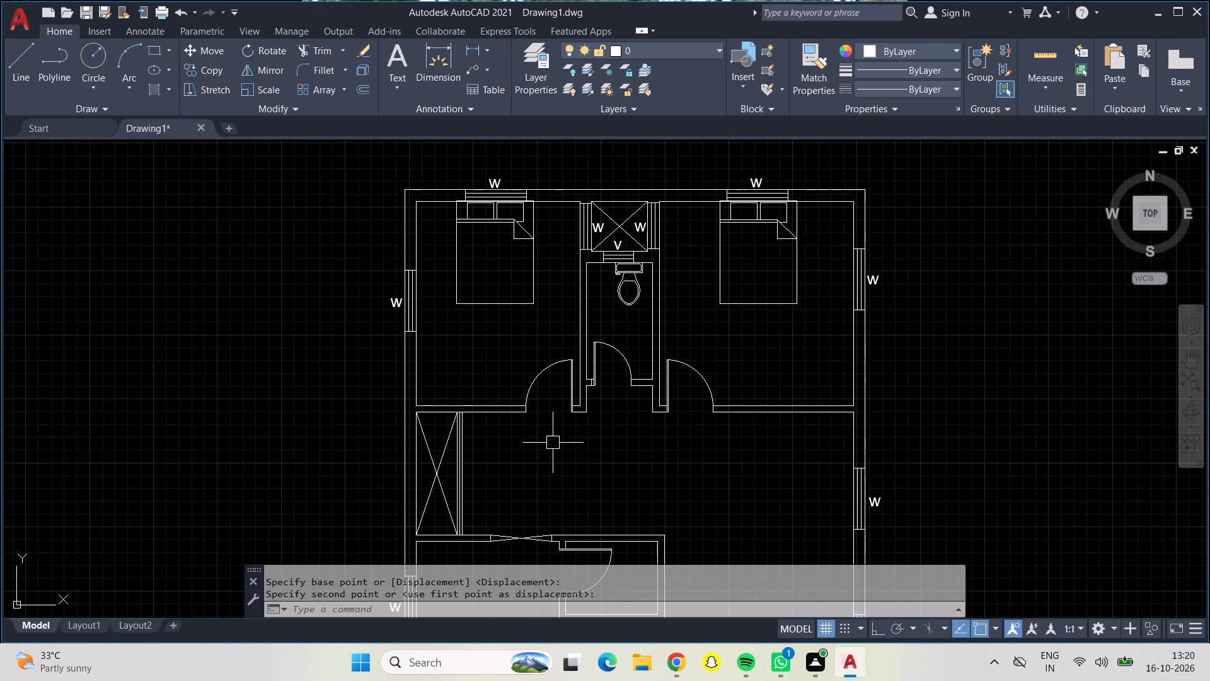
middle_click_drag(553, 443, 501, 351)
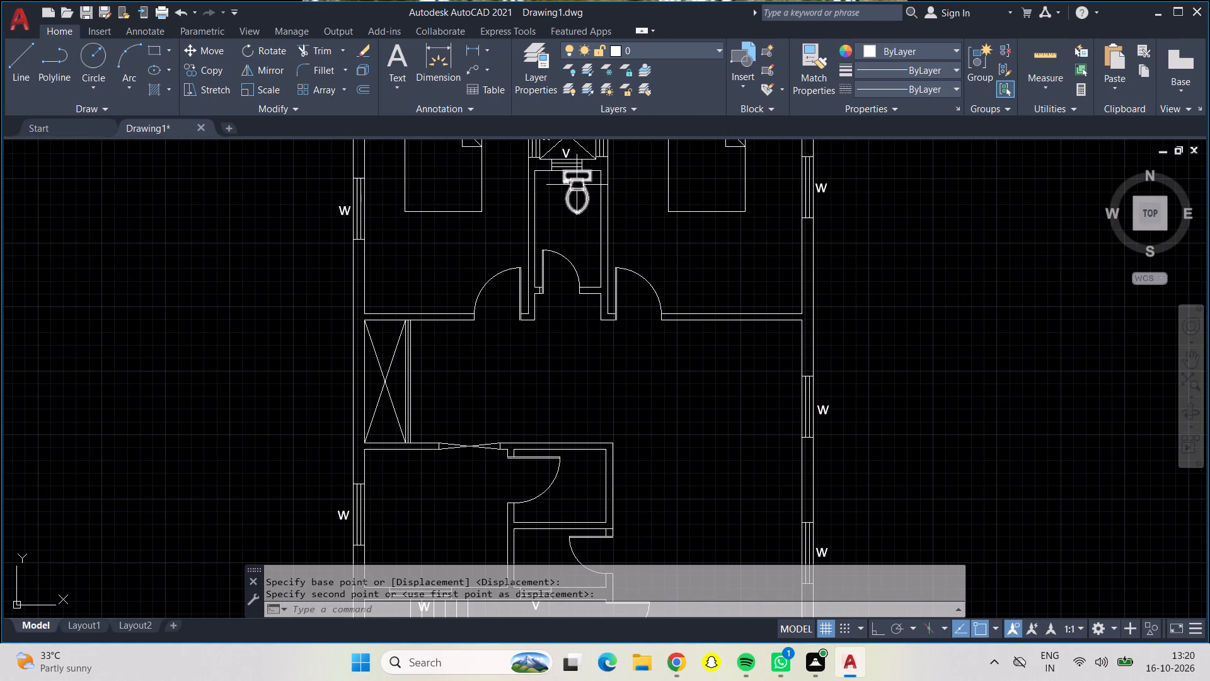
left_click(575, 190)
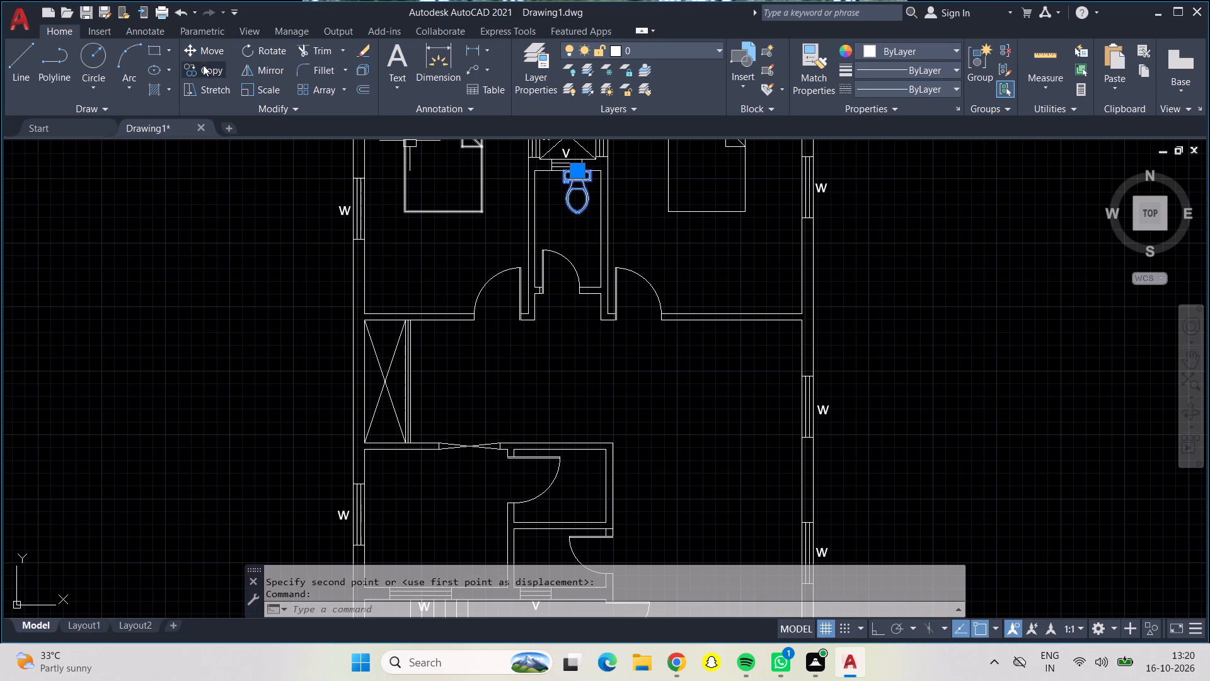
left_click(203, 65)
left_click(572, 202)
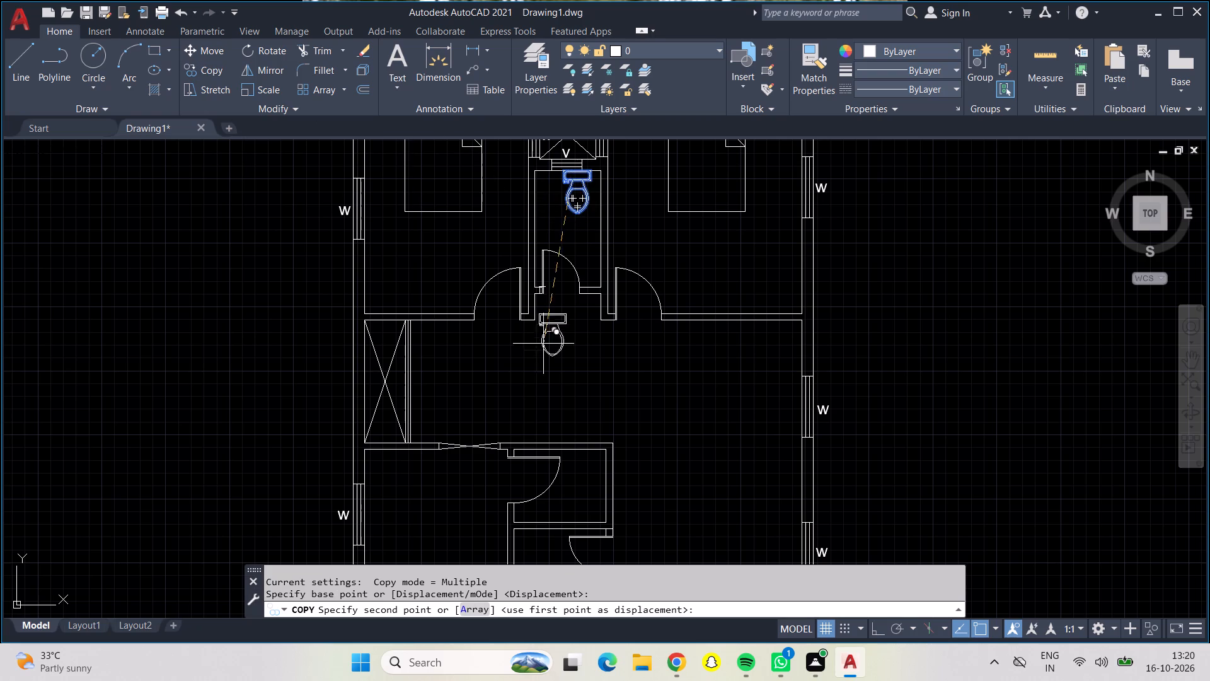
scroll(551, 389, "down", 1)
middle_click_drag(551, 390, 483, 243)
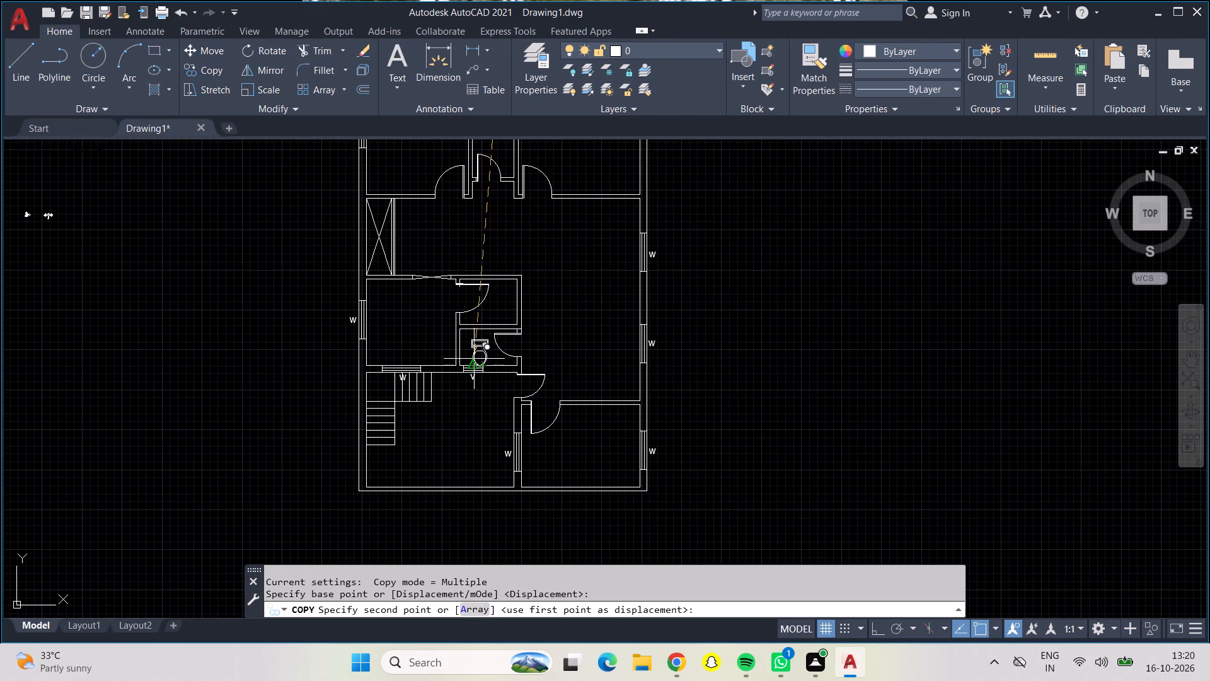
scroll(474, 359, "up", 4)
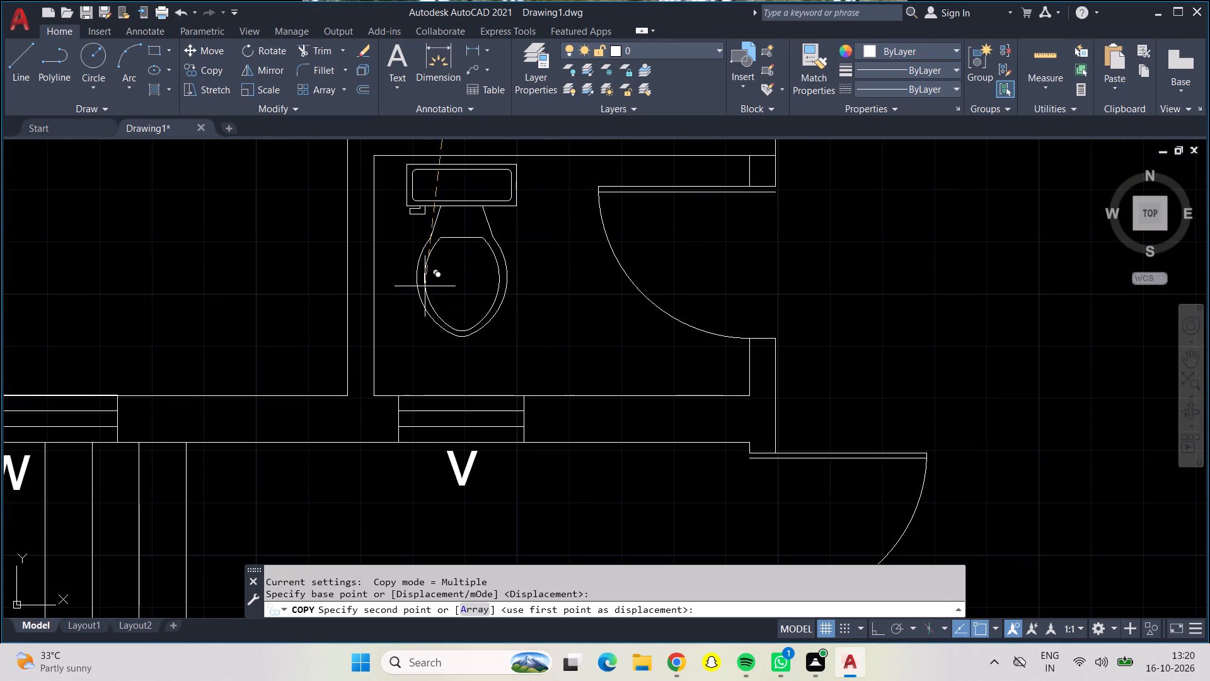
left_click(423, 278)
scroll(433, 296, "down", 2)
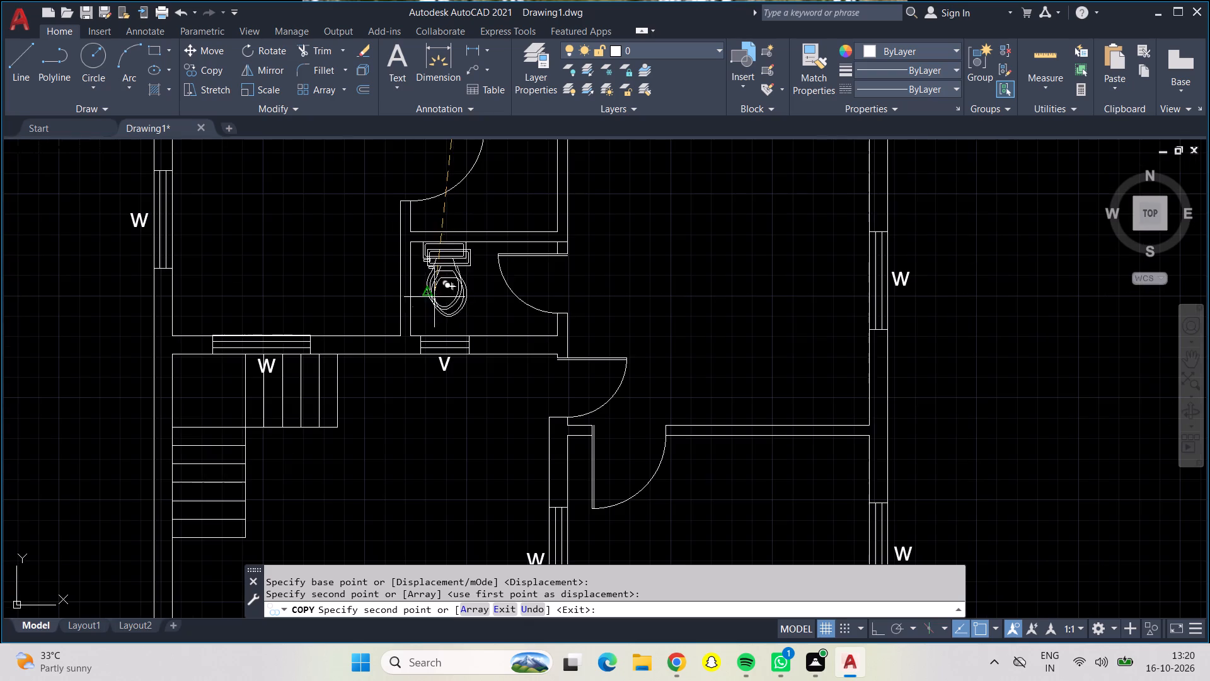
scroll(614, 310, "down", 1)
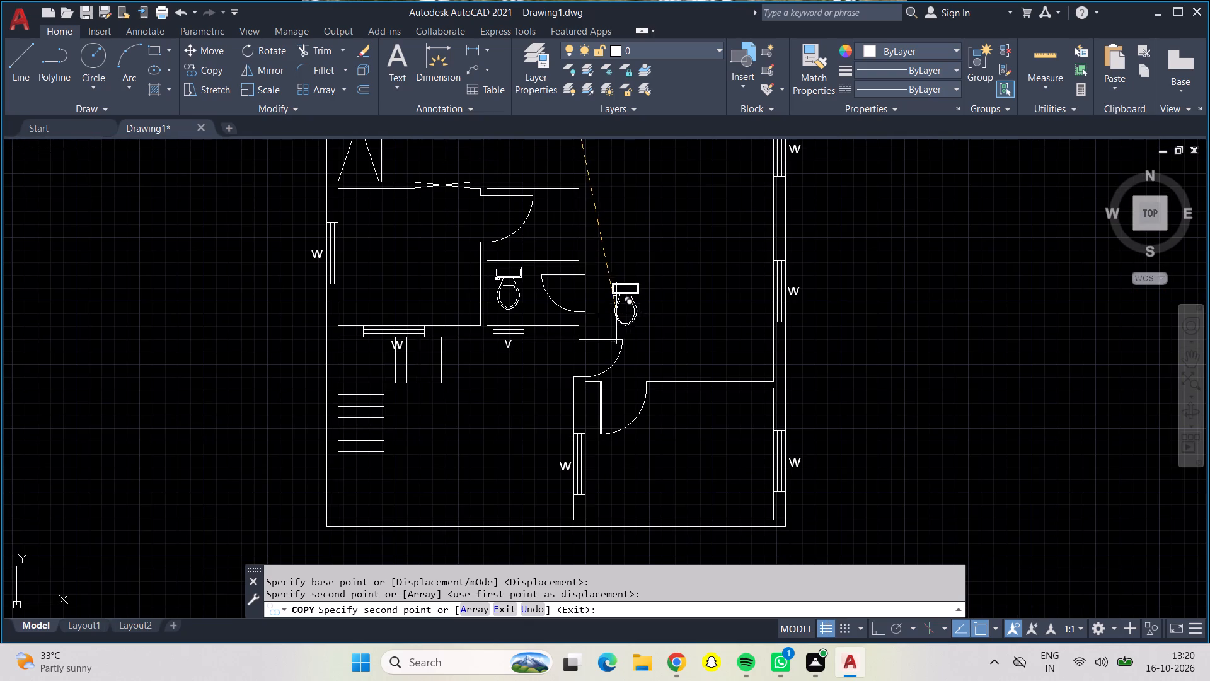
middle_click_drag(648, 327, 638, 480)
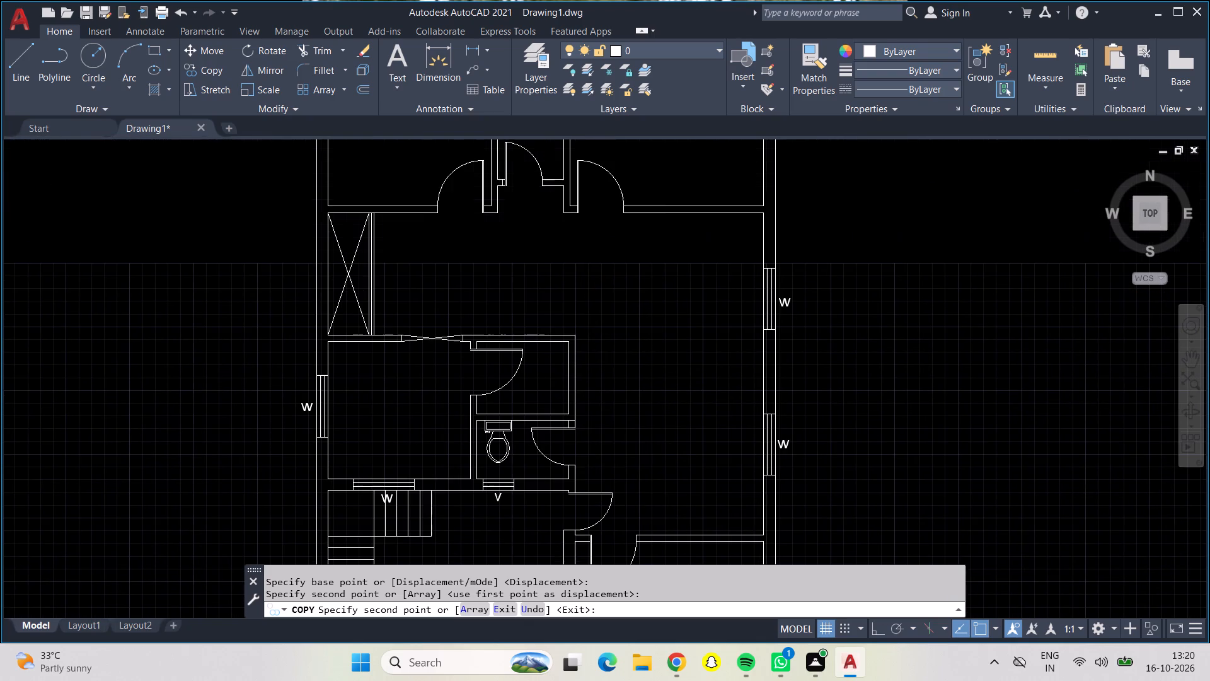
scroll(598, 334, "down", 1)
middle_click_drag(598, 334, 546, 305)
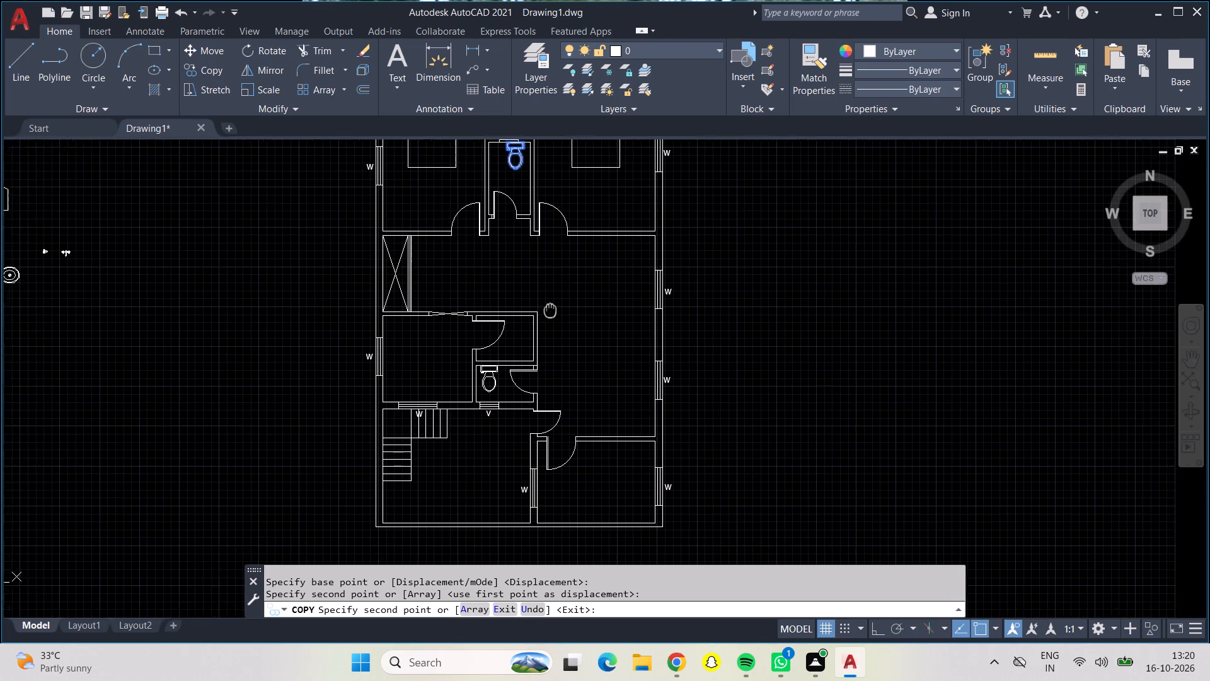
middle_click_drag(546, 305, 541, 294)
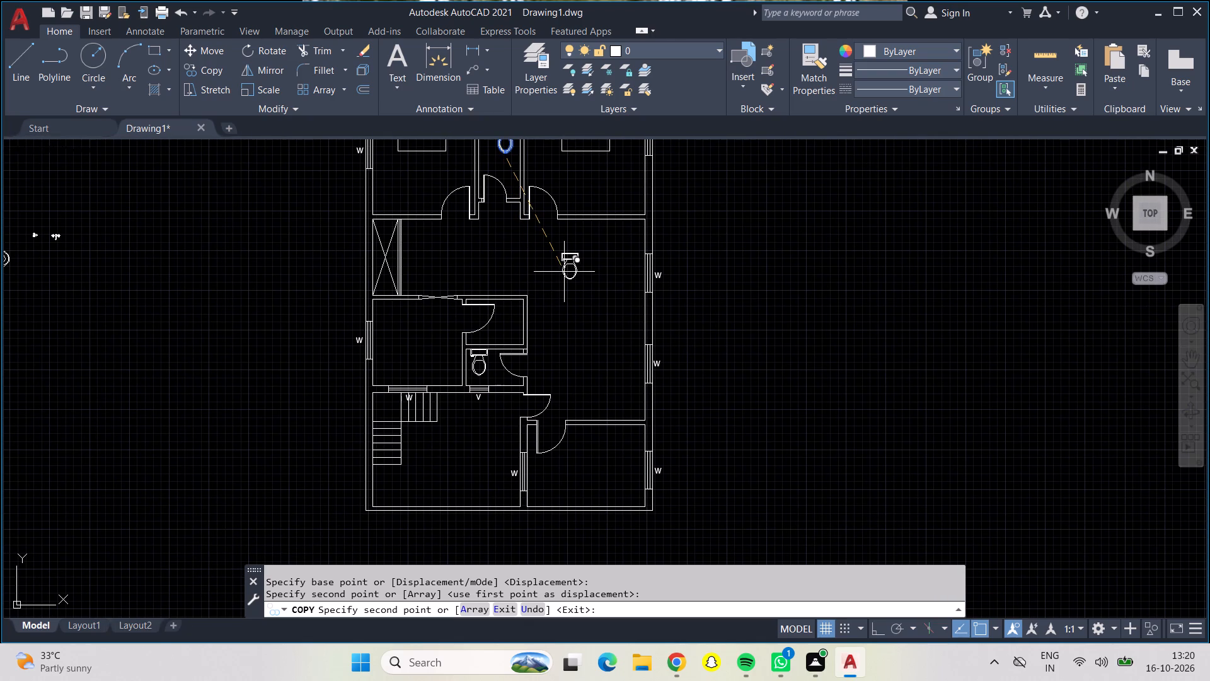
middle_click_drag(568, 286, 605, 392)
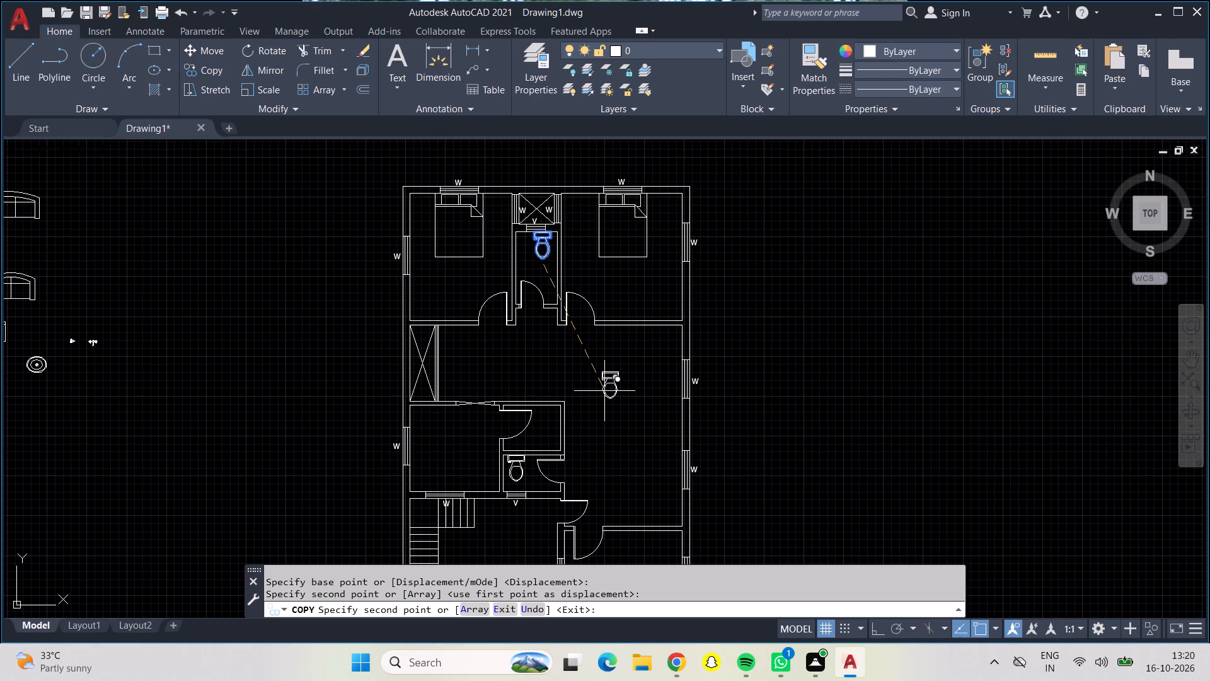
key("Return")
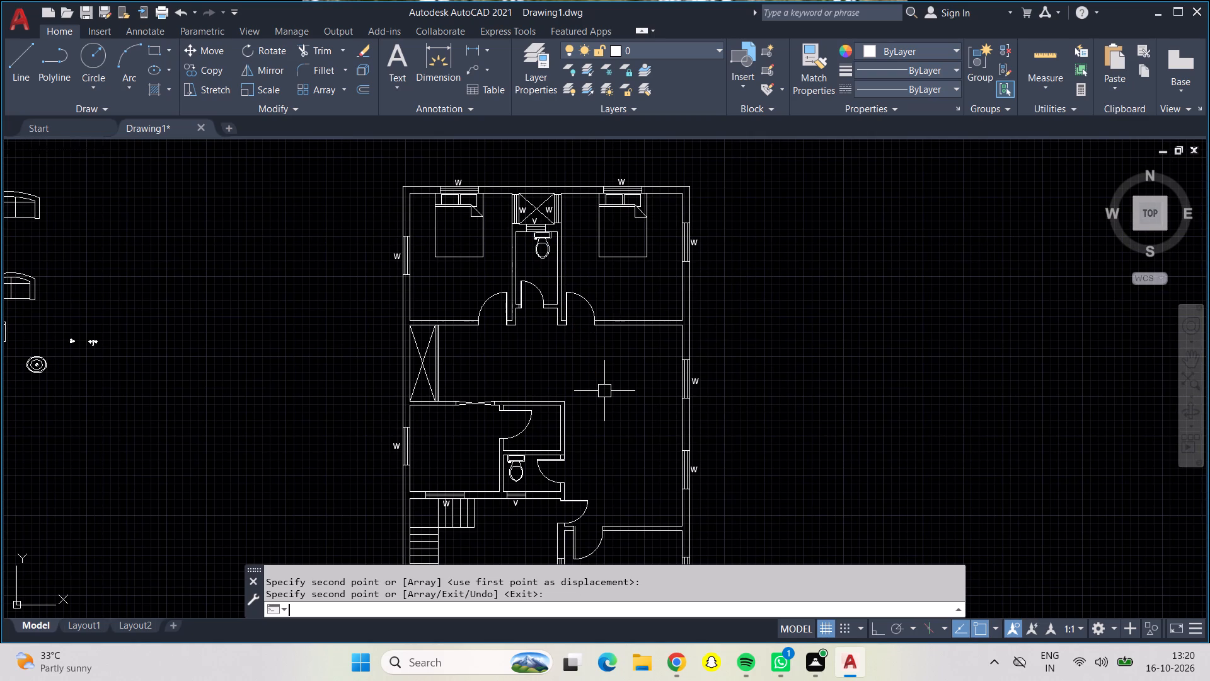
Move the oval washbasin block into the recess just south of the top-centre bathroom, in the corner east of its door.
middle_click_drag(473, 293, 594, 310)
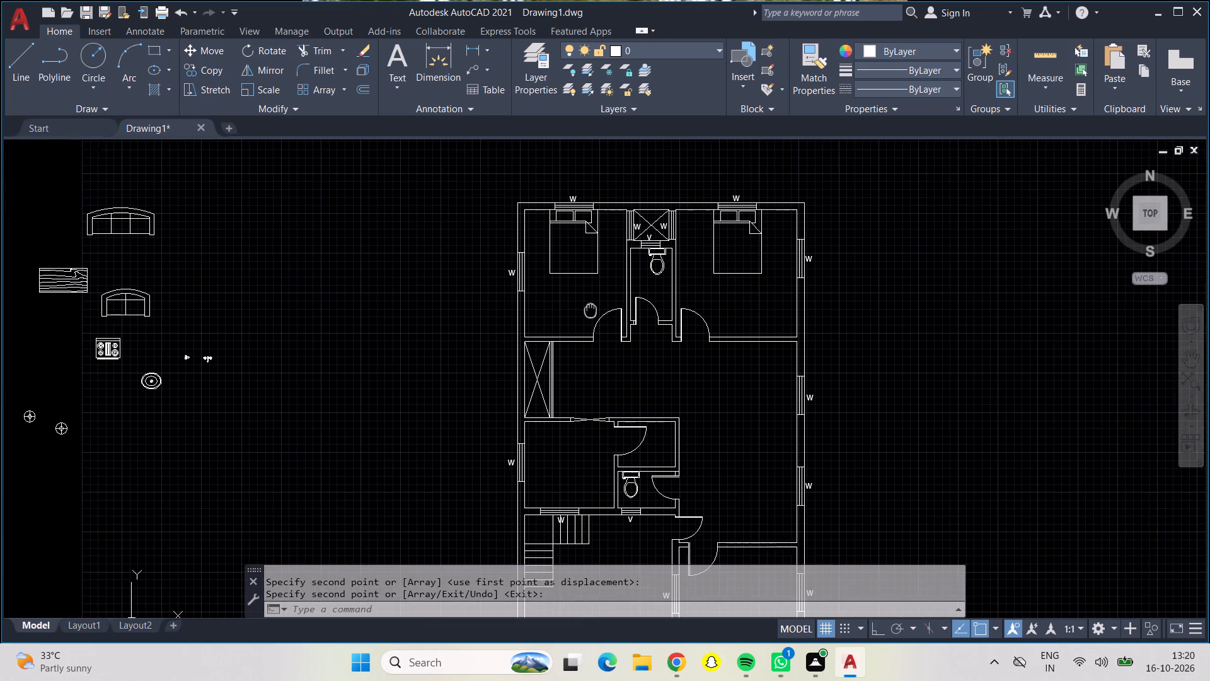
middle_click_drag(594, 310, 600, 311)
middle_click_drag(407, 311, 476, 339)
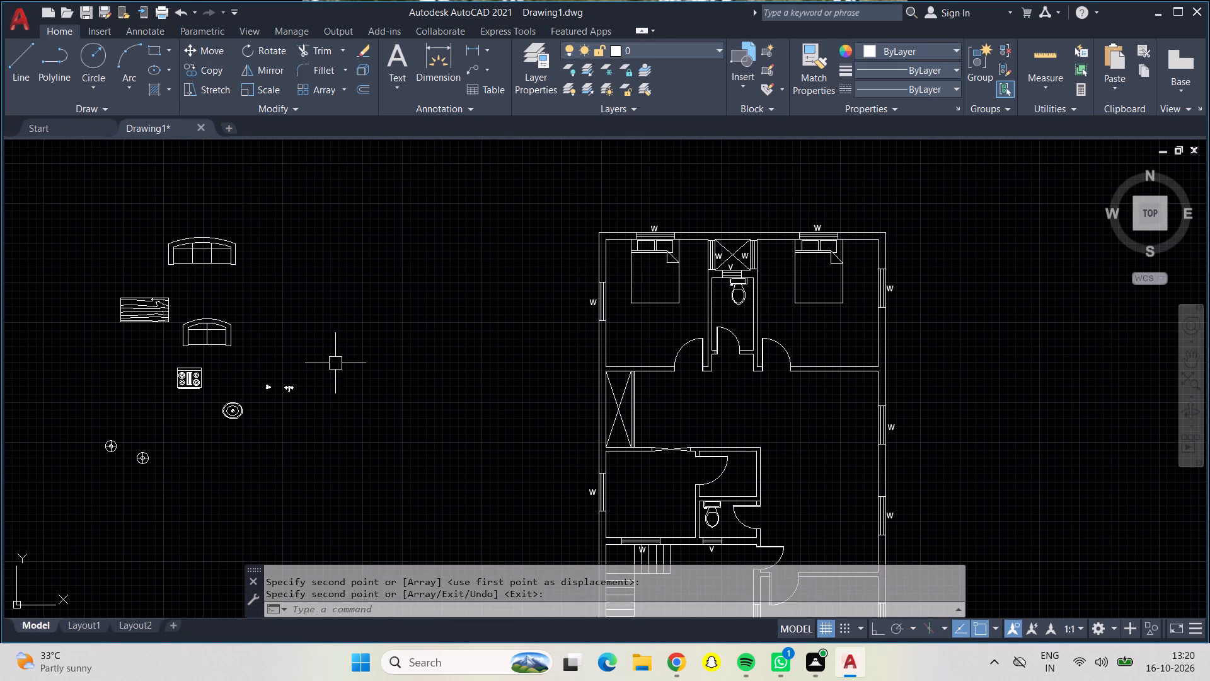
left_click(234, 416)
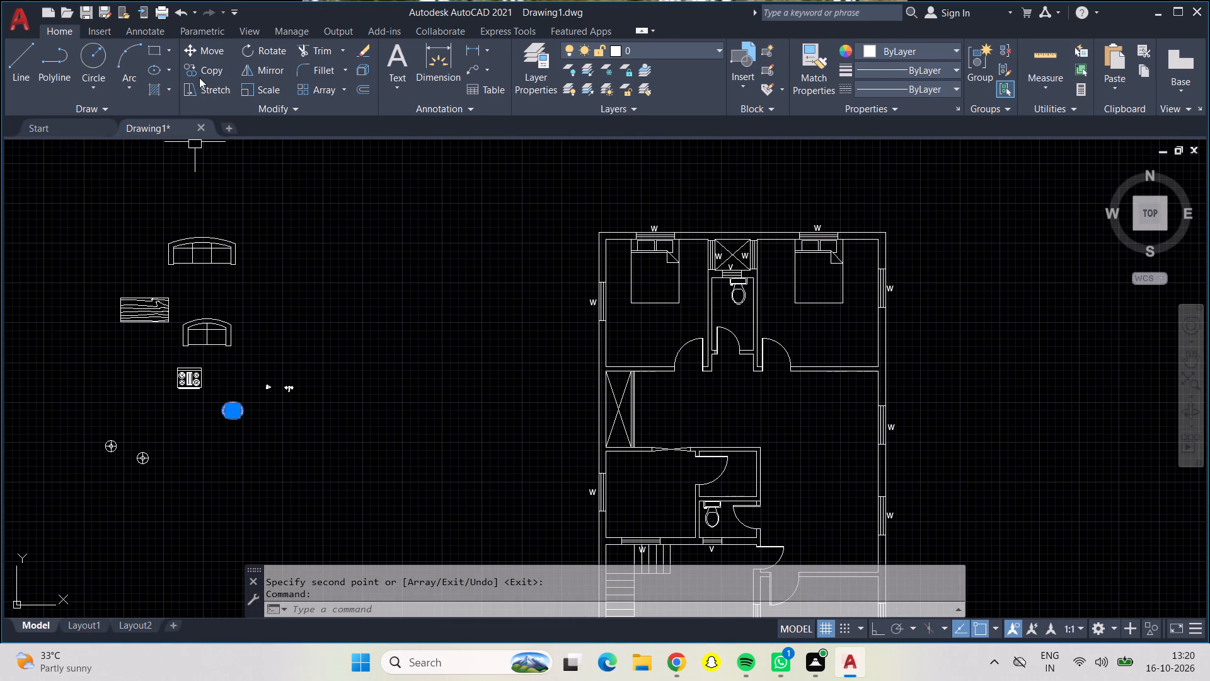
left_click(208, 50)
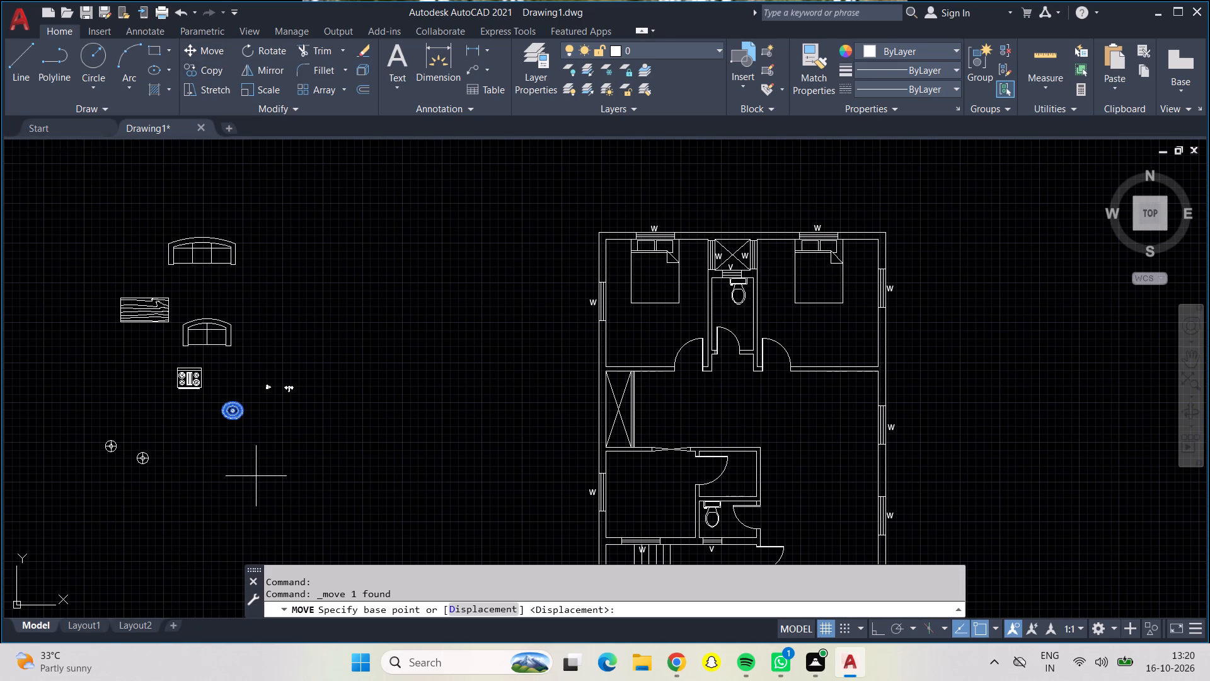
left_click(240, 409)
scroll(734, 357, "up", 2)
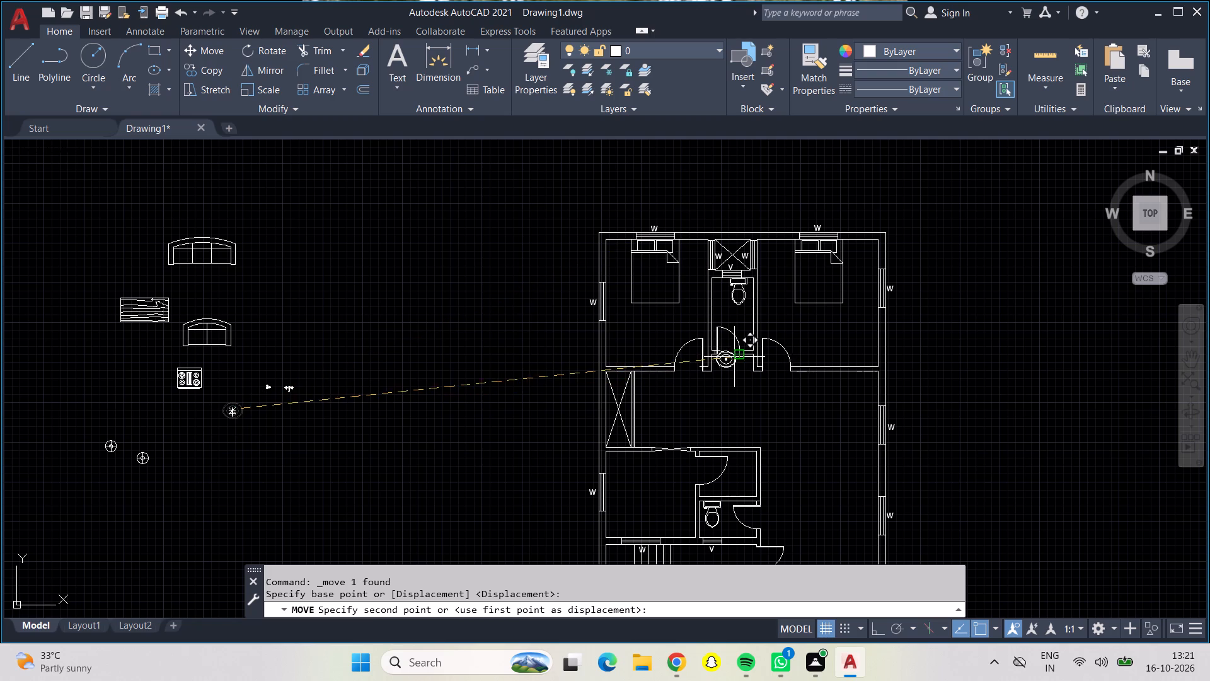
scroll(734, 357, "up", 3)
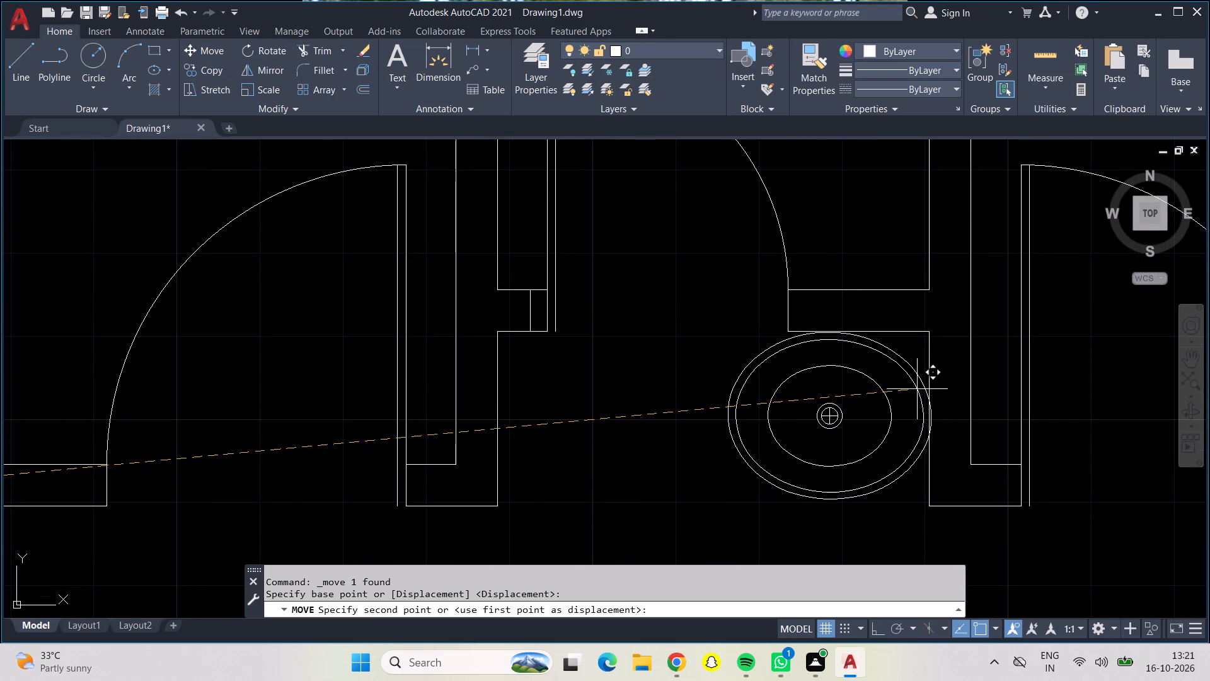
left_click(913, 390)
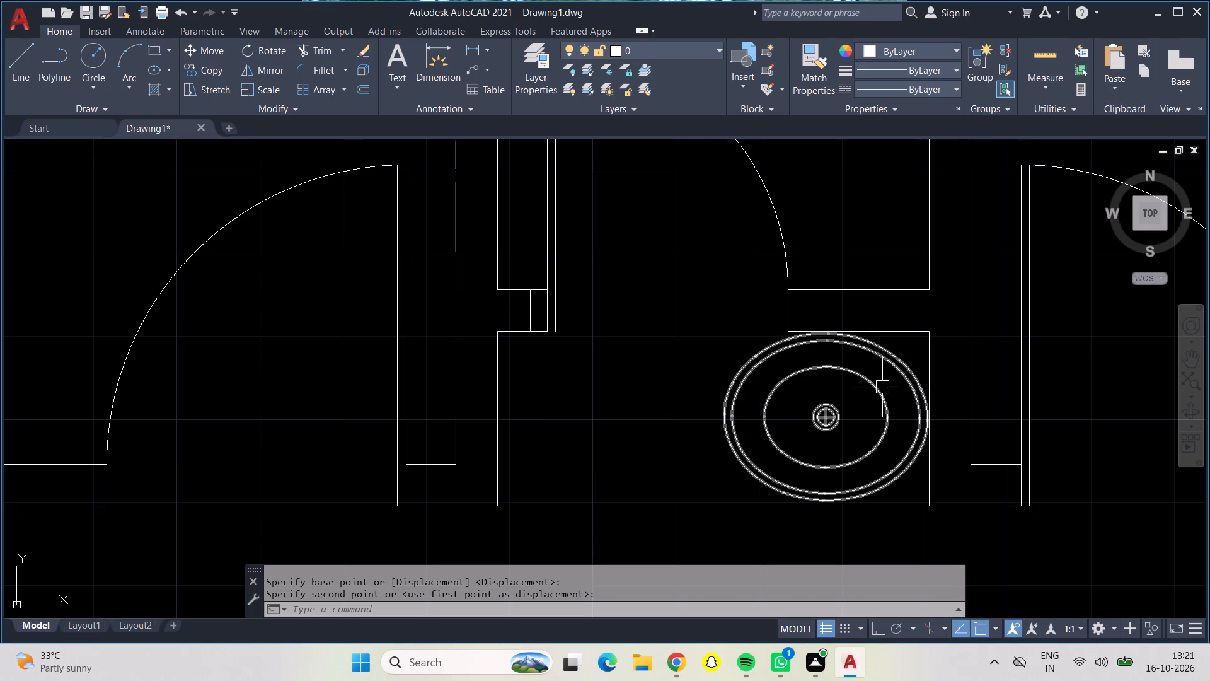
Rotate the washbasin a quarter turn in Ortho mode, so its long axis runs north-south.
left_click(812, 410)
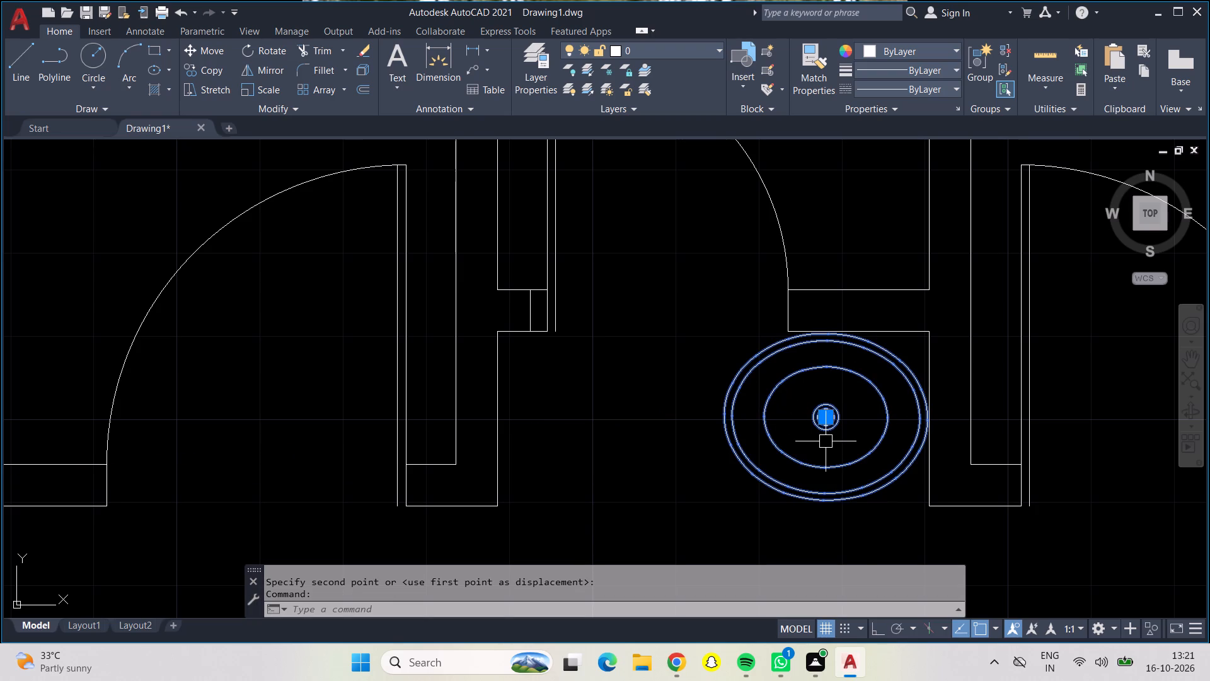
key("F8")
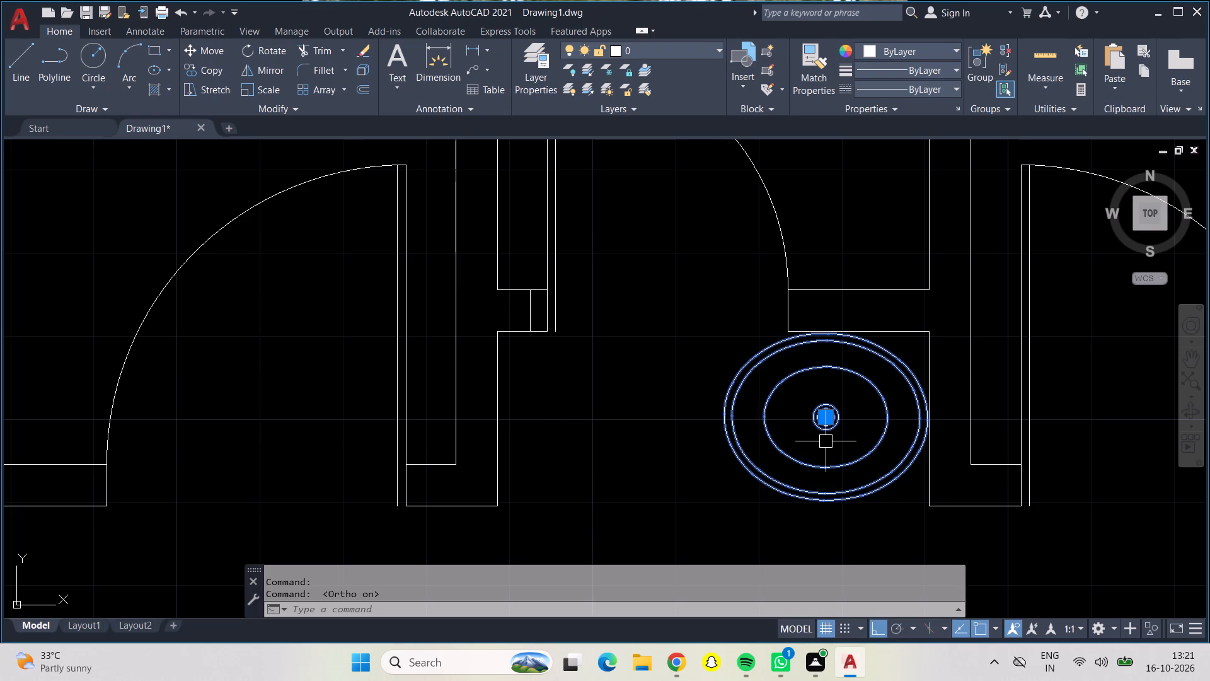
left_click(285, 48)
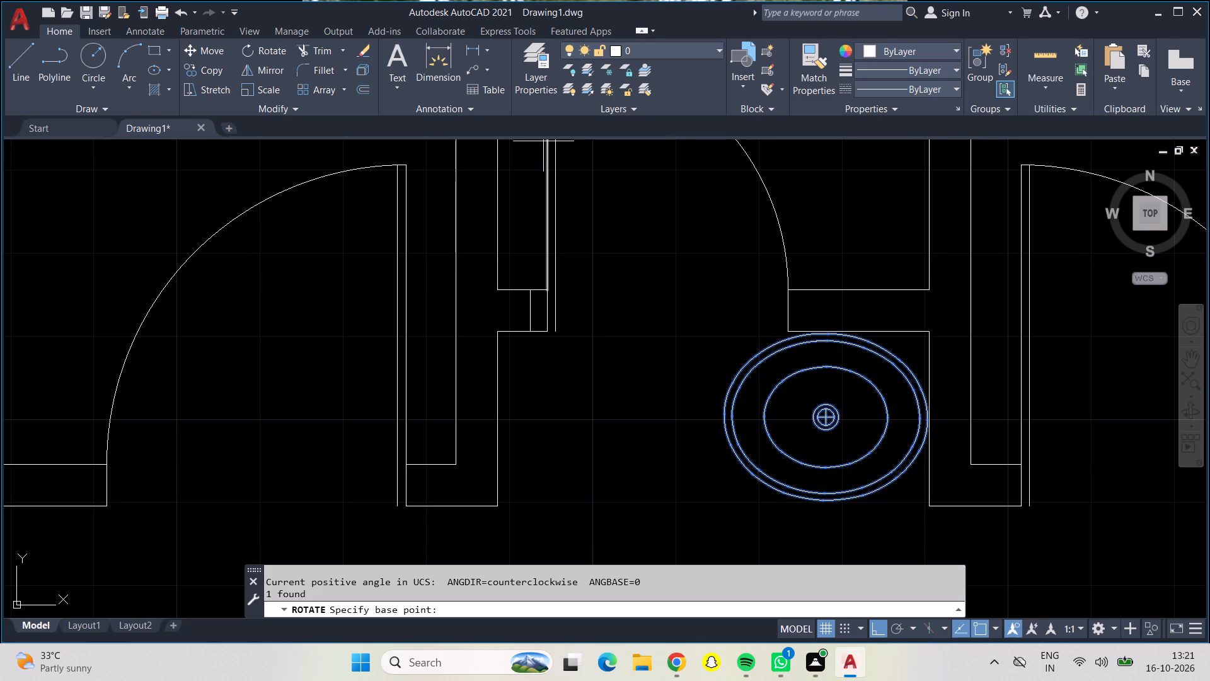
left_click(879, 453)
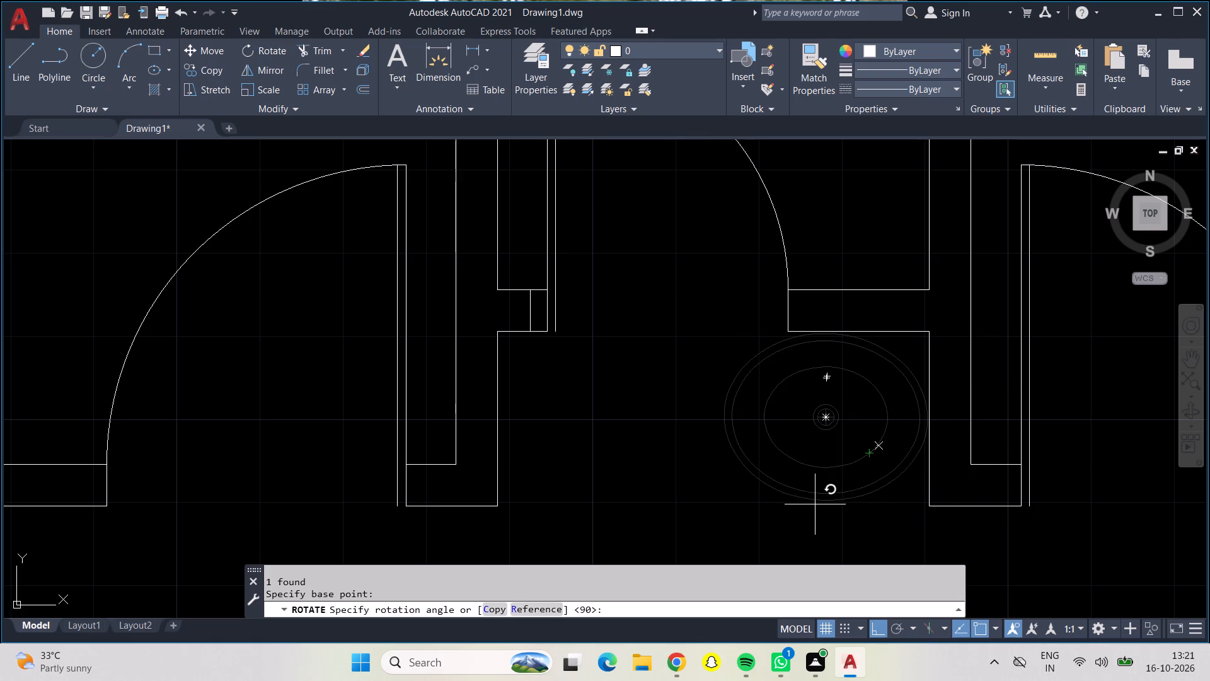
left_click(878, 513)
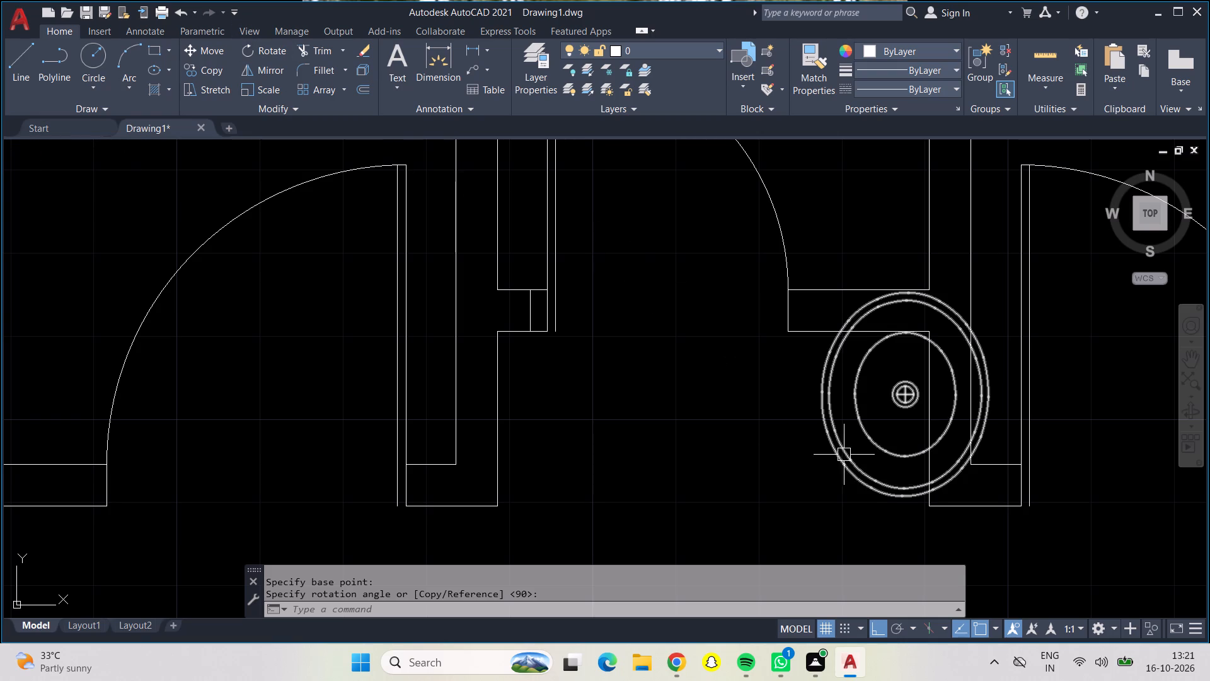
Move the rotated washbasin off the walls and back into the recess corner, against the north and east wall faces.
left_click(834, 413)
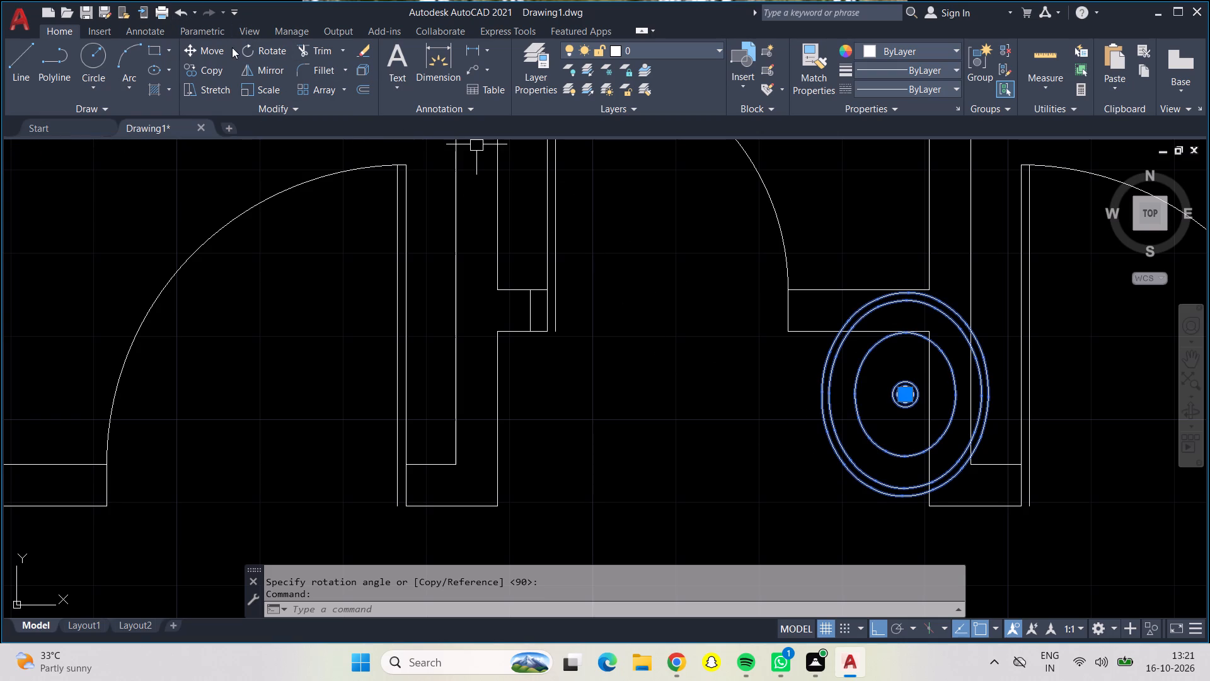
left_click(211, 53)
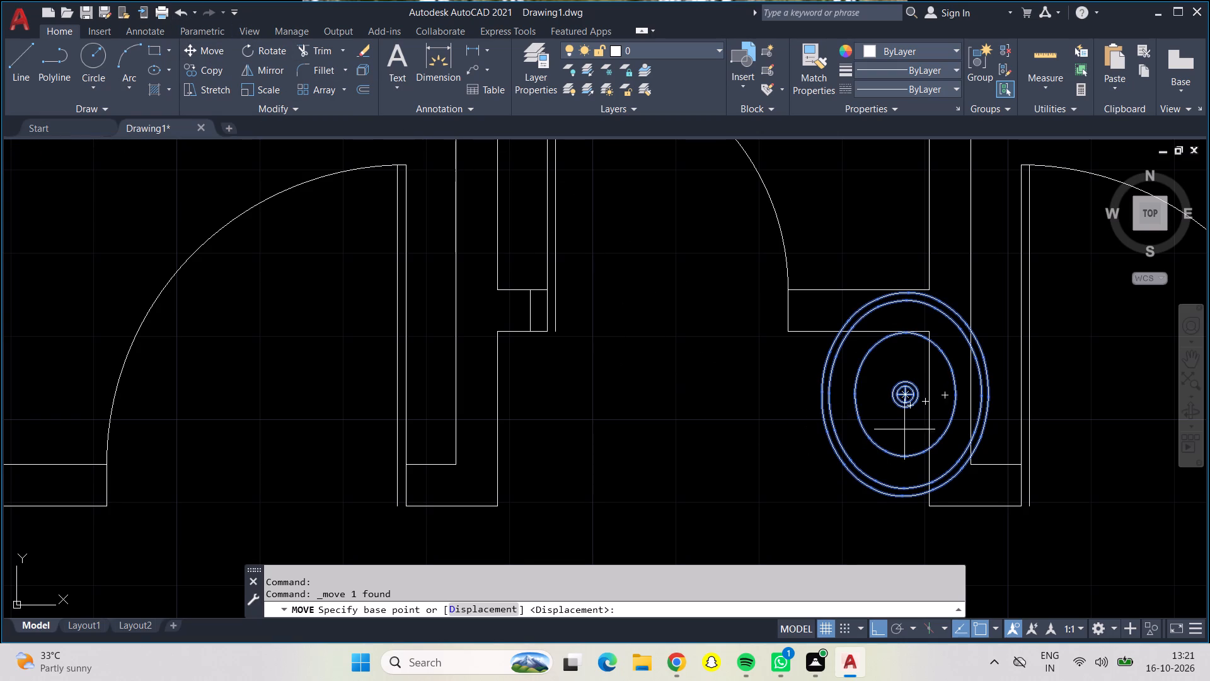
left_click(911, 385)
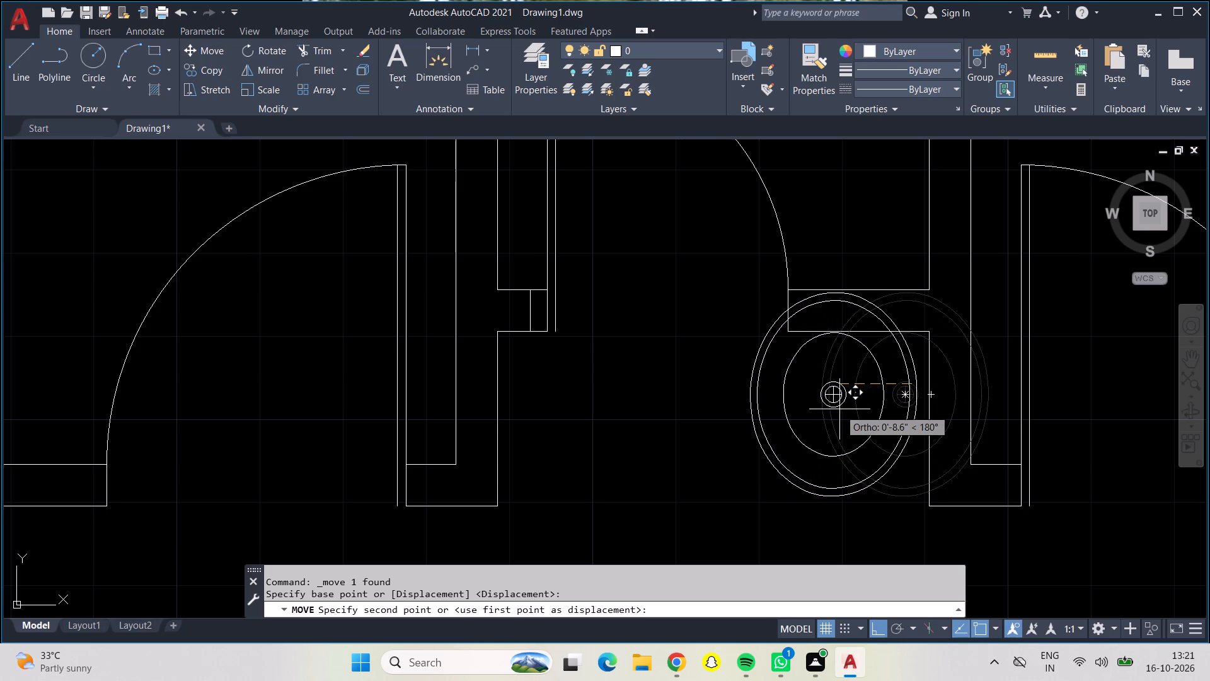
key("F8")
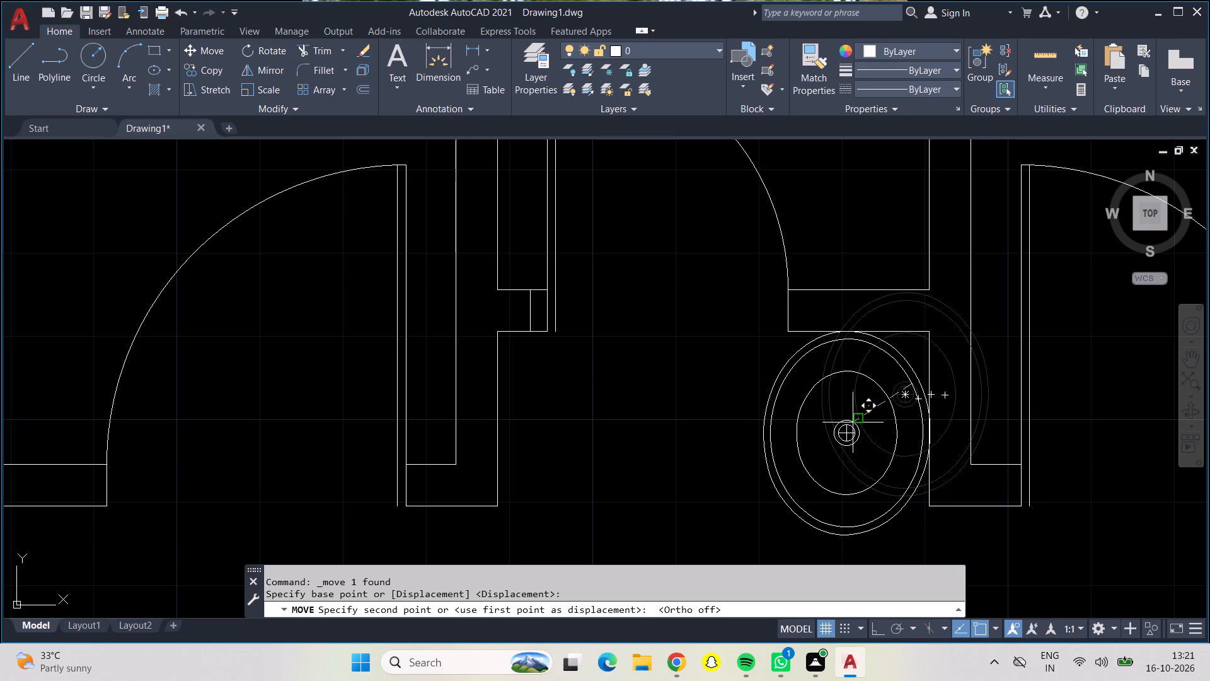
left_click(851, 422)
Move the eastern of the two round bedside blocks beside the northwest bed's headboard, on its east side against the north wall.
scroll(851, 422, "down", 1)
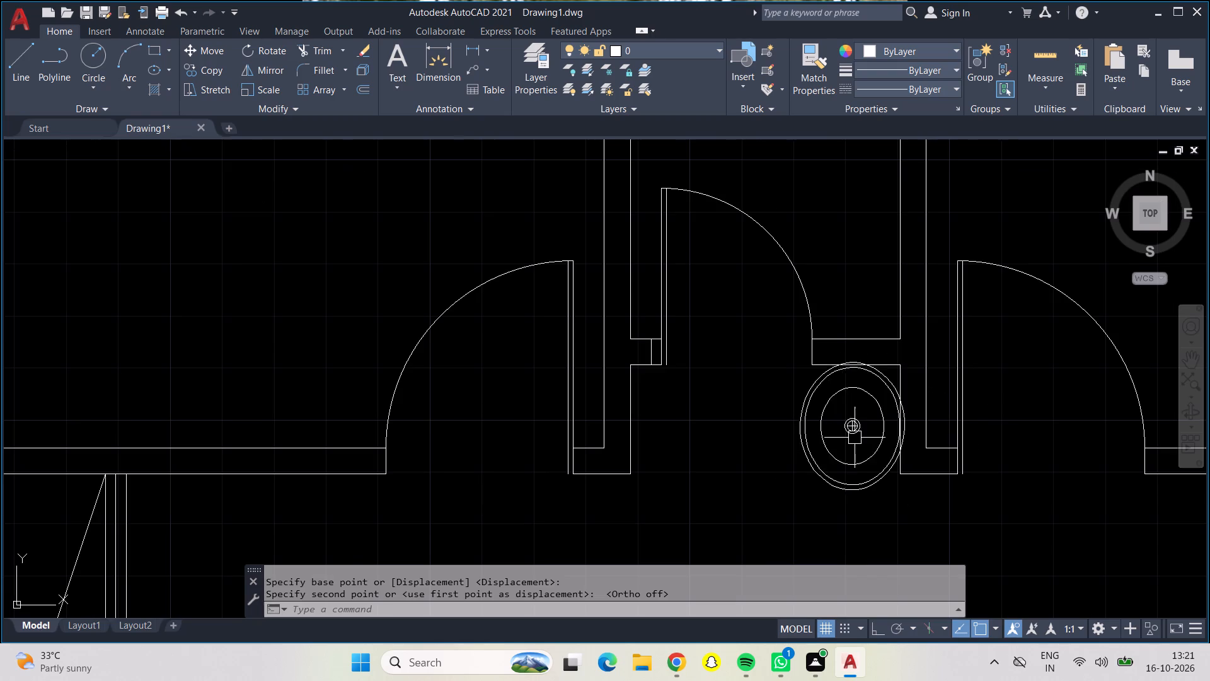
scroll(823, 455, "down", 2)
middle_click_drag(789, 433, 805, 466)
scroll(623, 413, "down", 1)
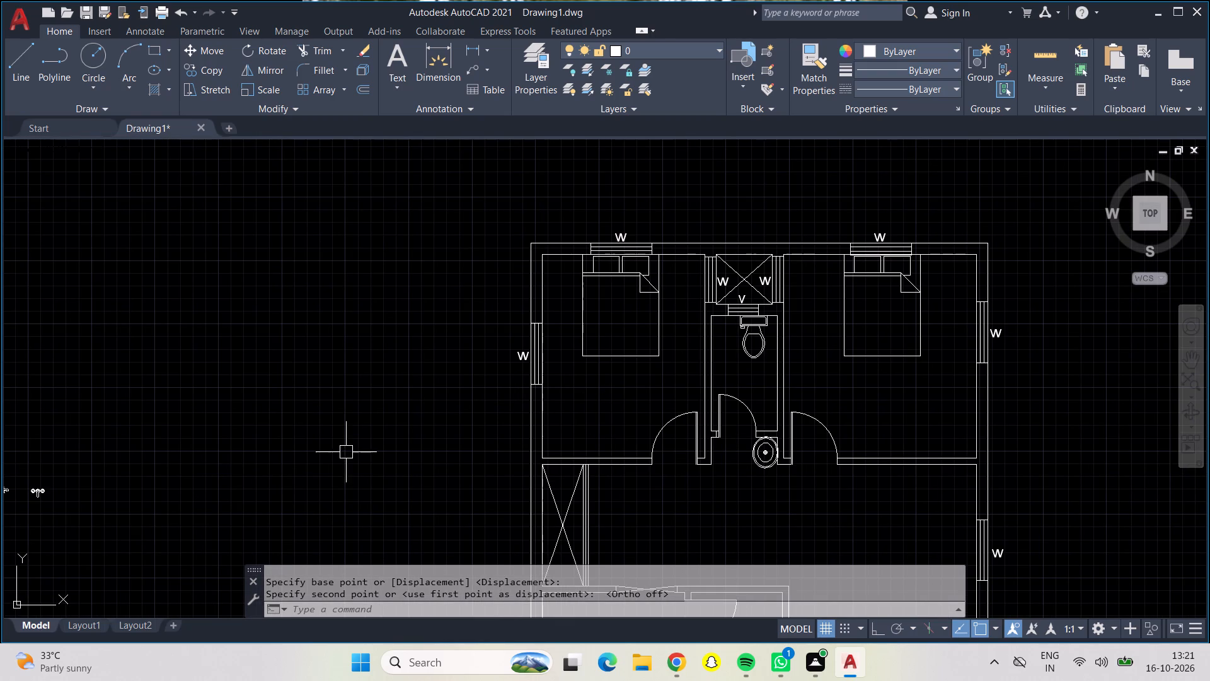
middle_click_drag(345, 452, 669, 426)
scroll(451, 492, "down", 1)
middle_click_drag(452, 492, 516, 459)
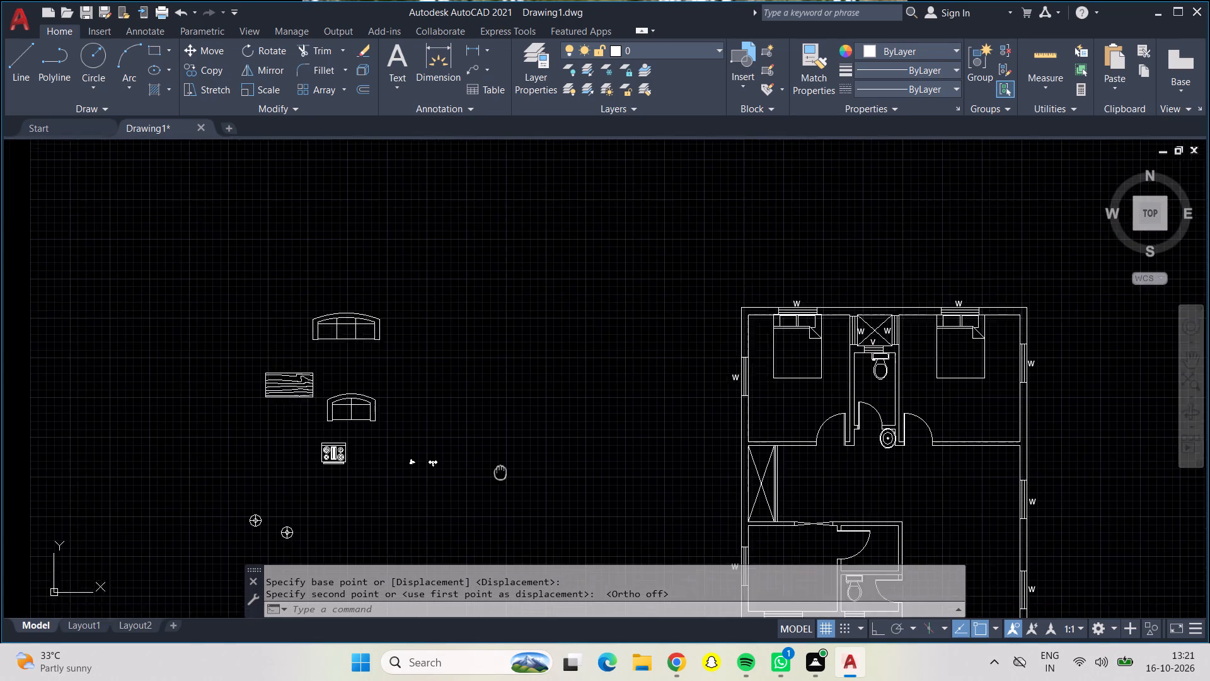
middle_click_drag(516, 459, 580, 344)
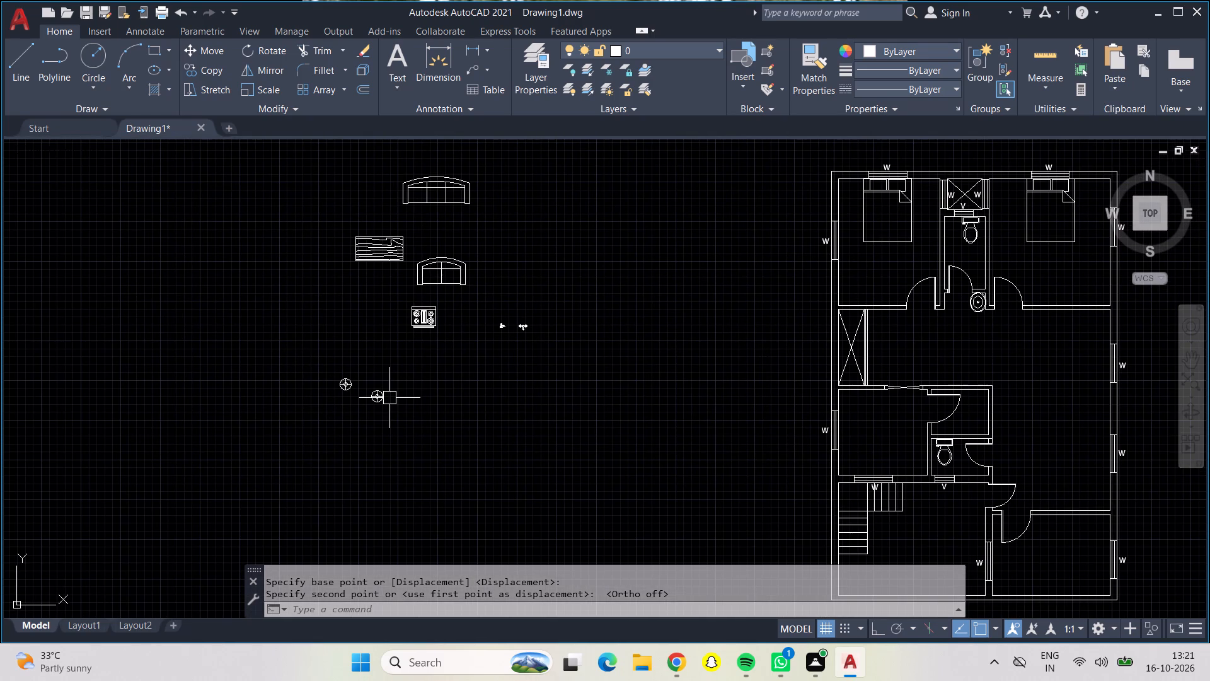
left_click(379, 397)
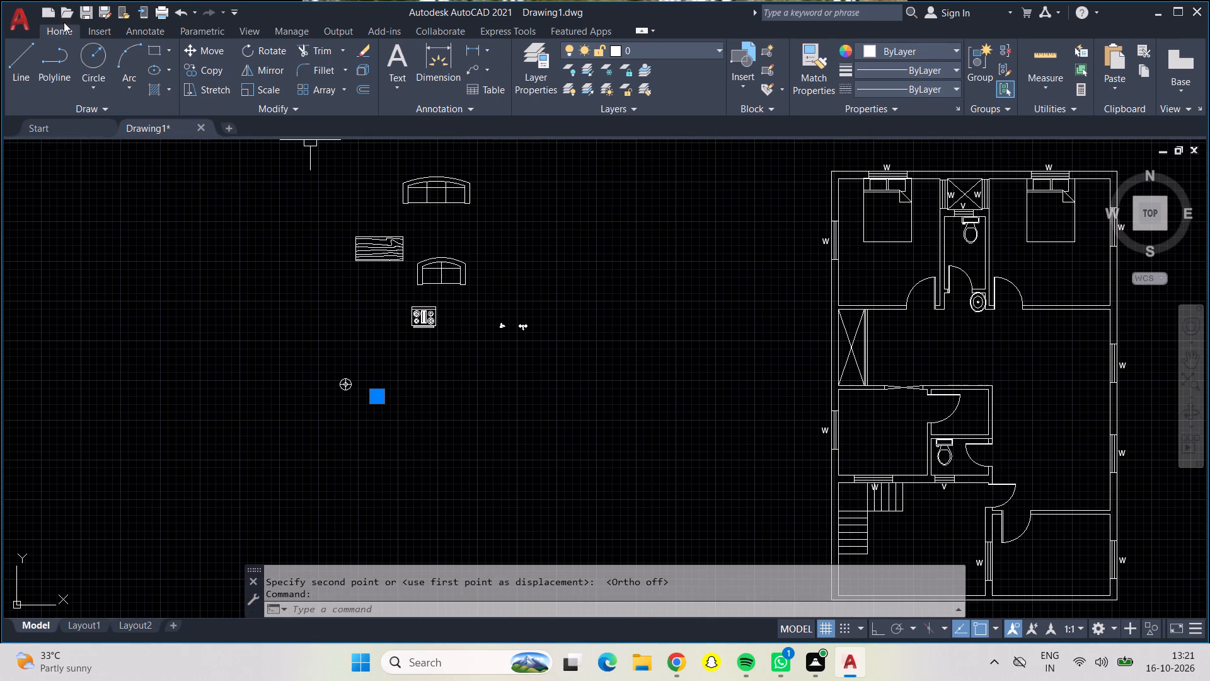
left_click(204, 46)
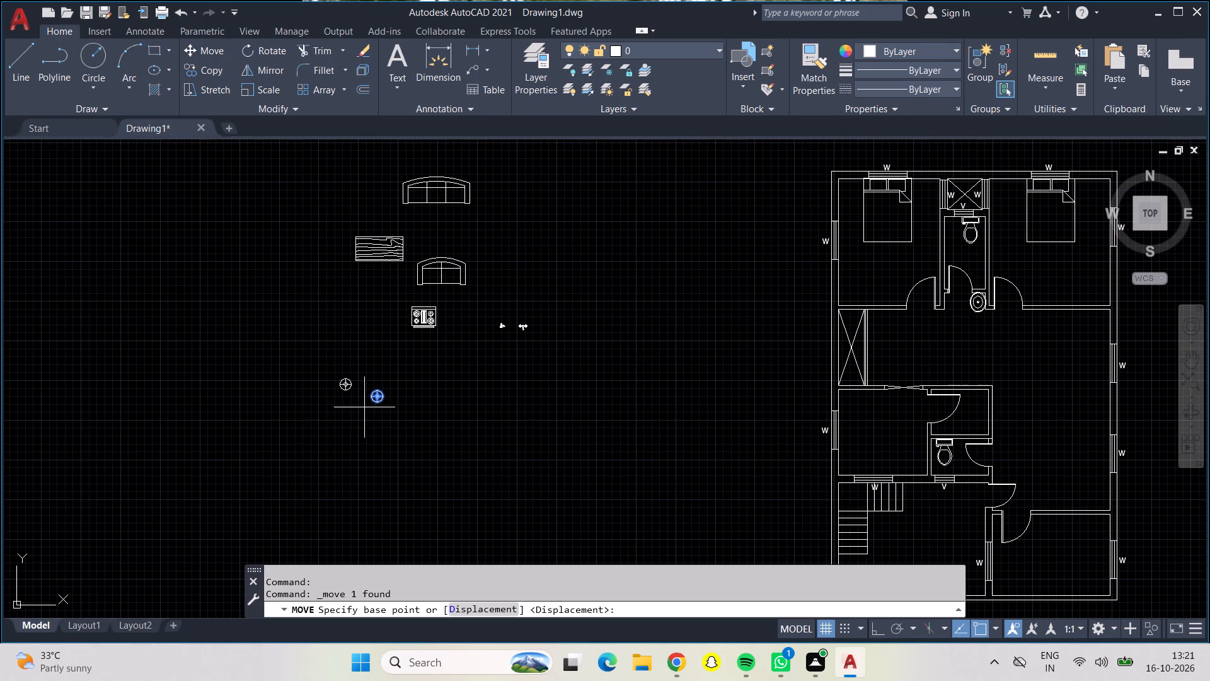
left_click_drag(377, 392, 383, 385)
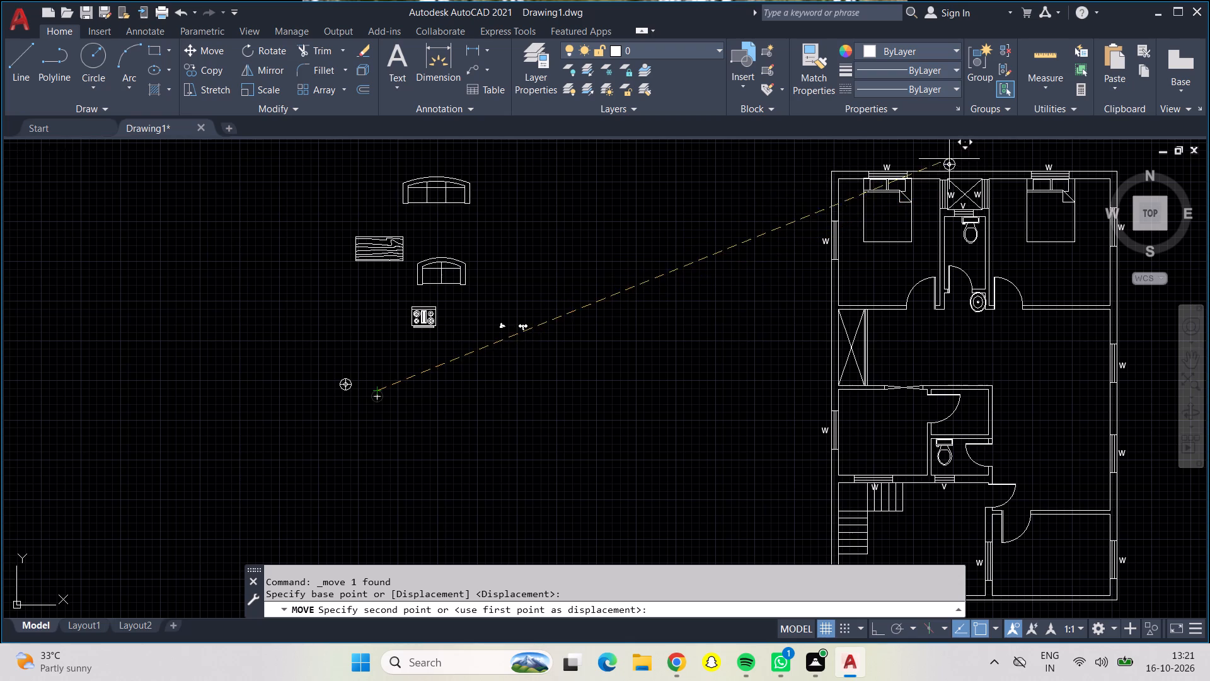
scroll(921, 174, "up", 6)
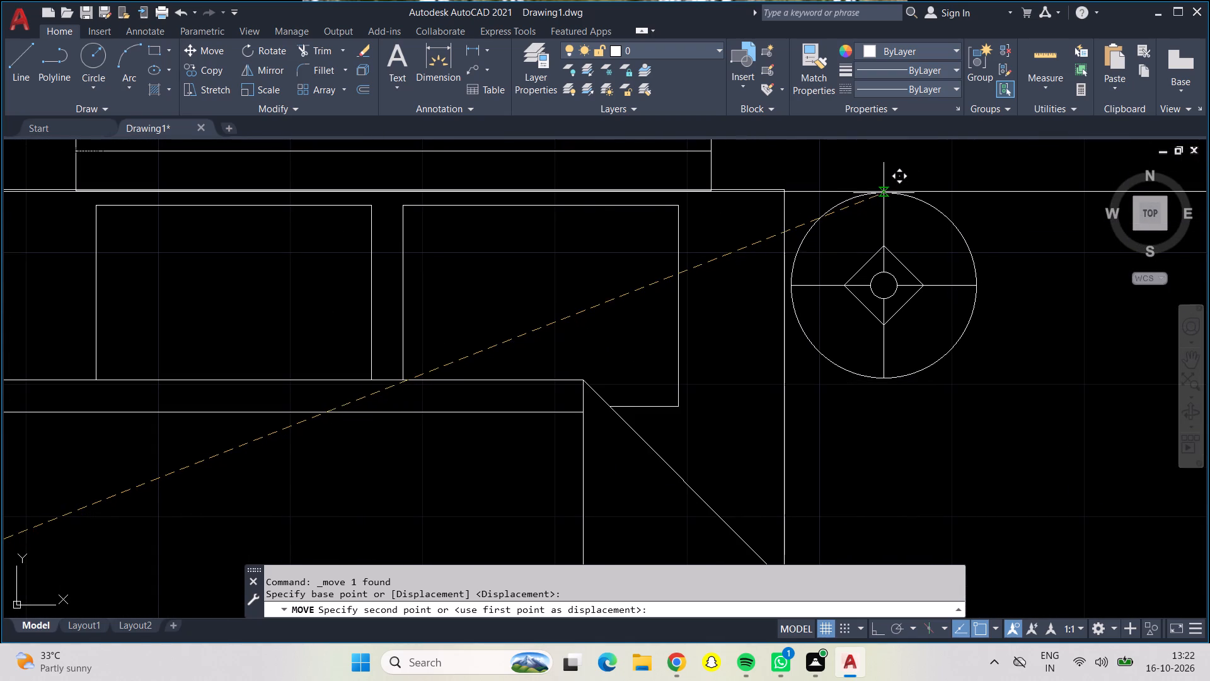
left_click(879, 196)
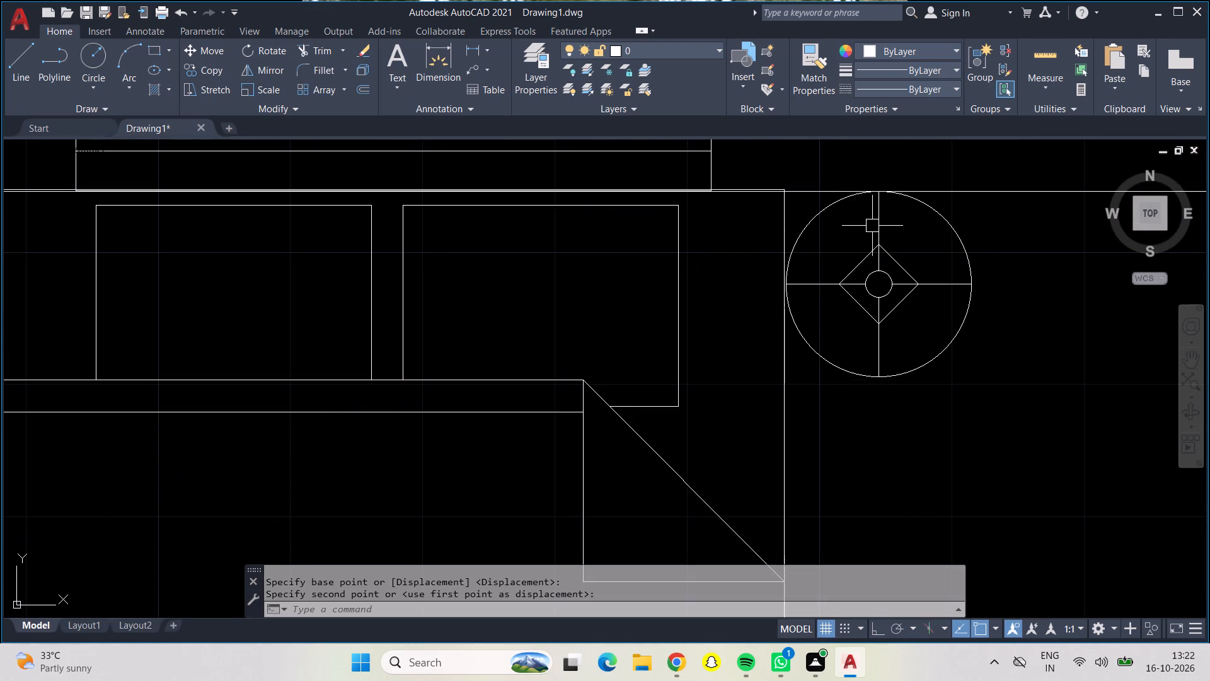
Move the remaining round bedside block to the west side of the northwest bed's headboard, against the north wall.
scroll(872, 227, "down", 2)
scroll(798, 309, "down", 1)
scroll(767, 369, "down", 2)
middle_click_drag(591, 410, 674, 221)
middle_click_drag(227, 401, 415, 412)
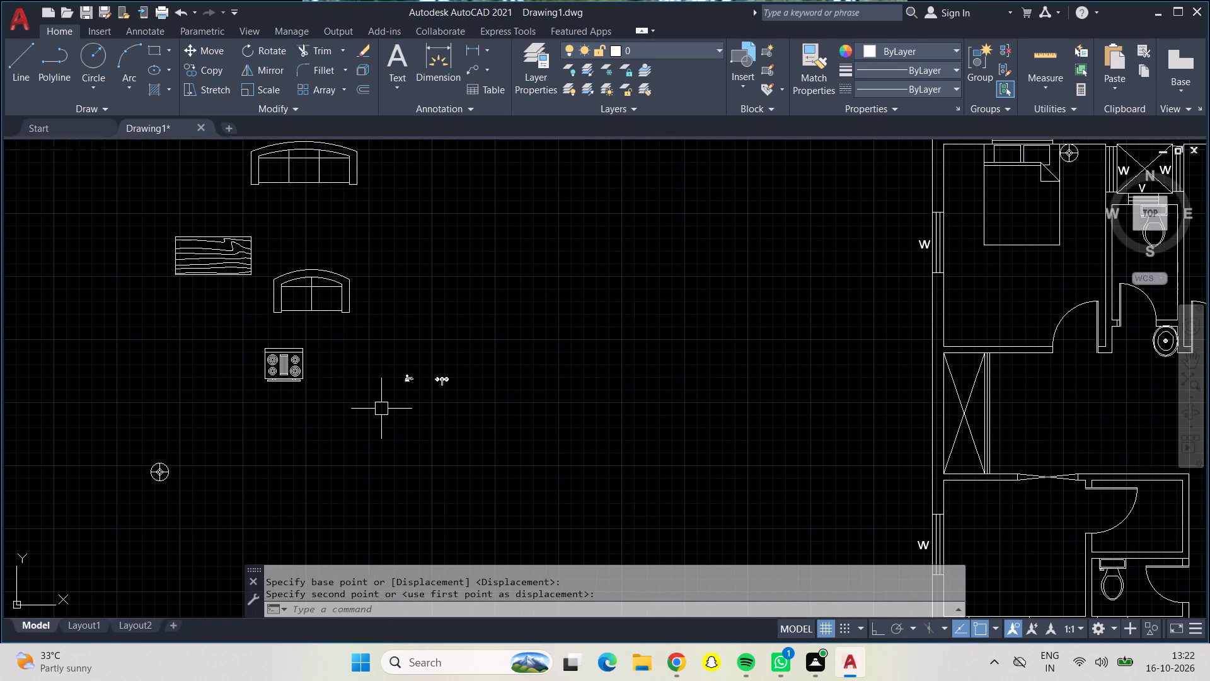
left_click(153, 474)
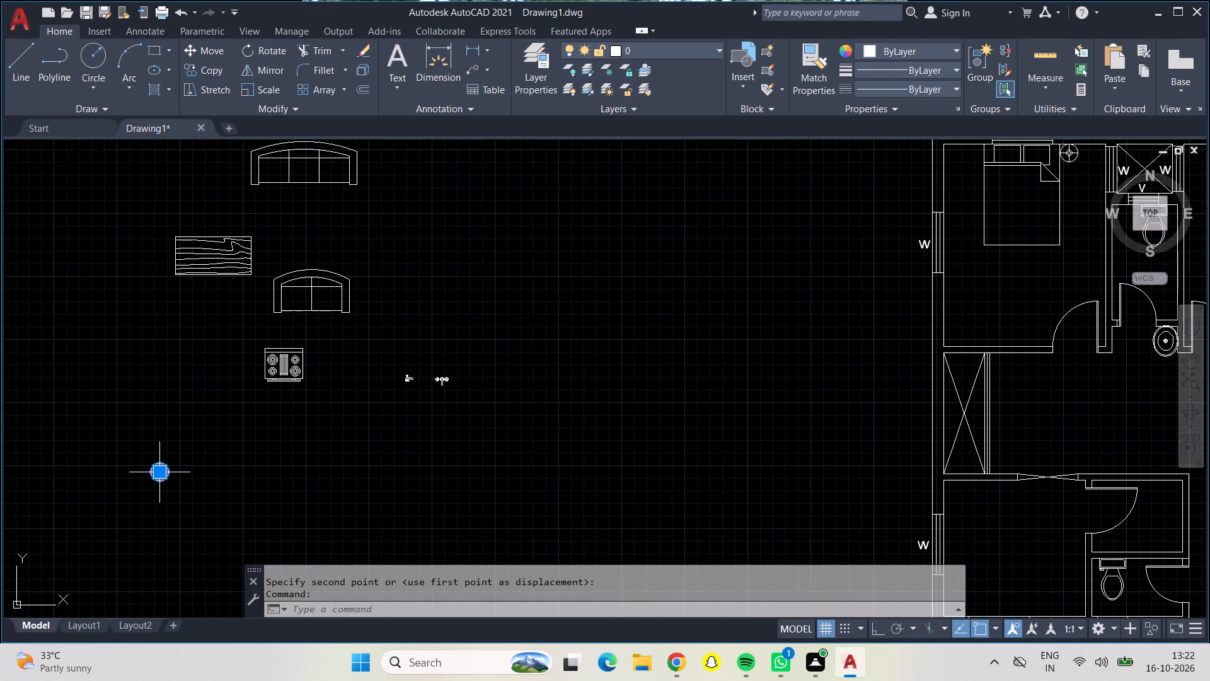
left_click(183, 52)
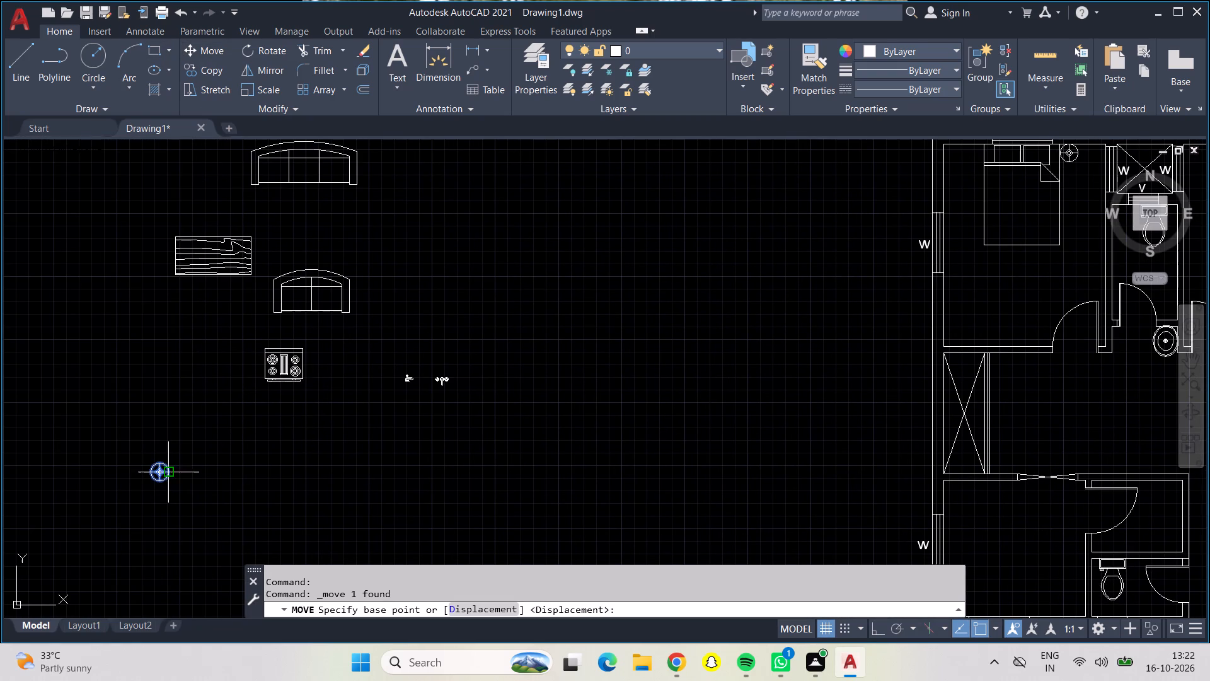
left_click(163, 474)
middle_click_drag(1065, 265, 875, 473)
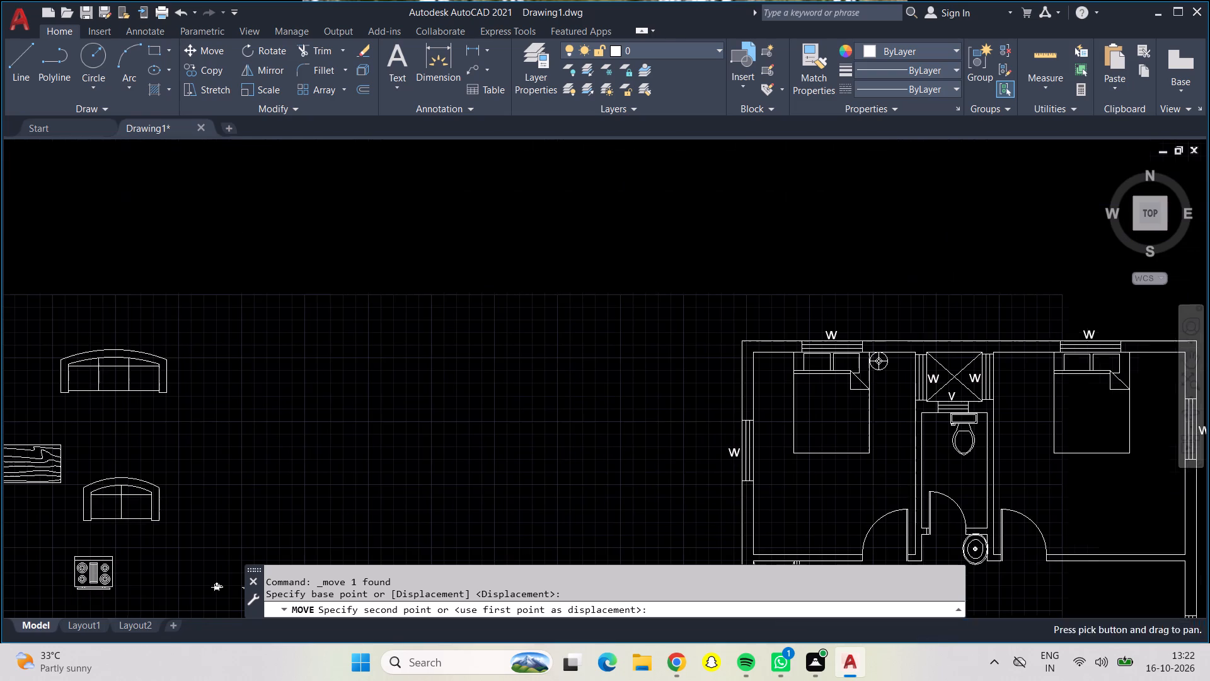
scroll(750, 325, "up", 3)
middle_click_drag(814, 532, 713, 410)
scroll(822, 387, "up", 2)
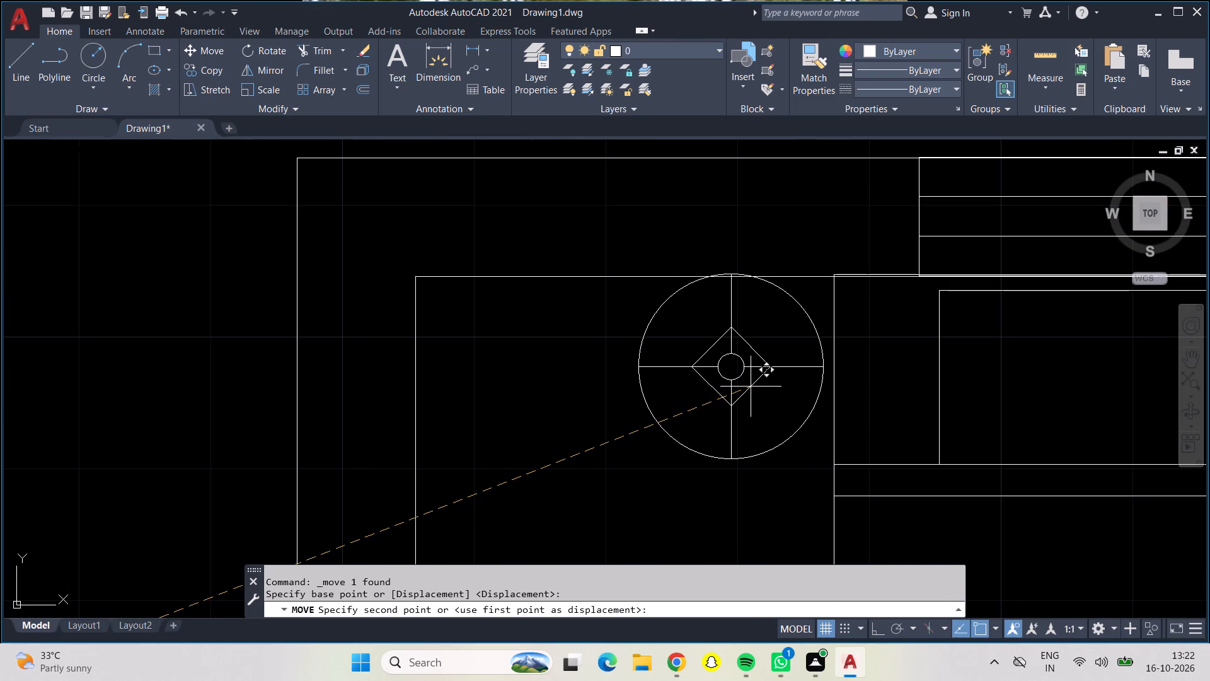
left_click(760, 391)
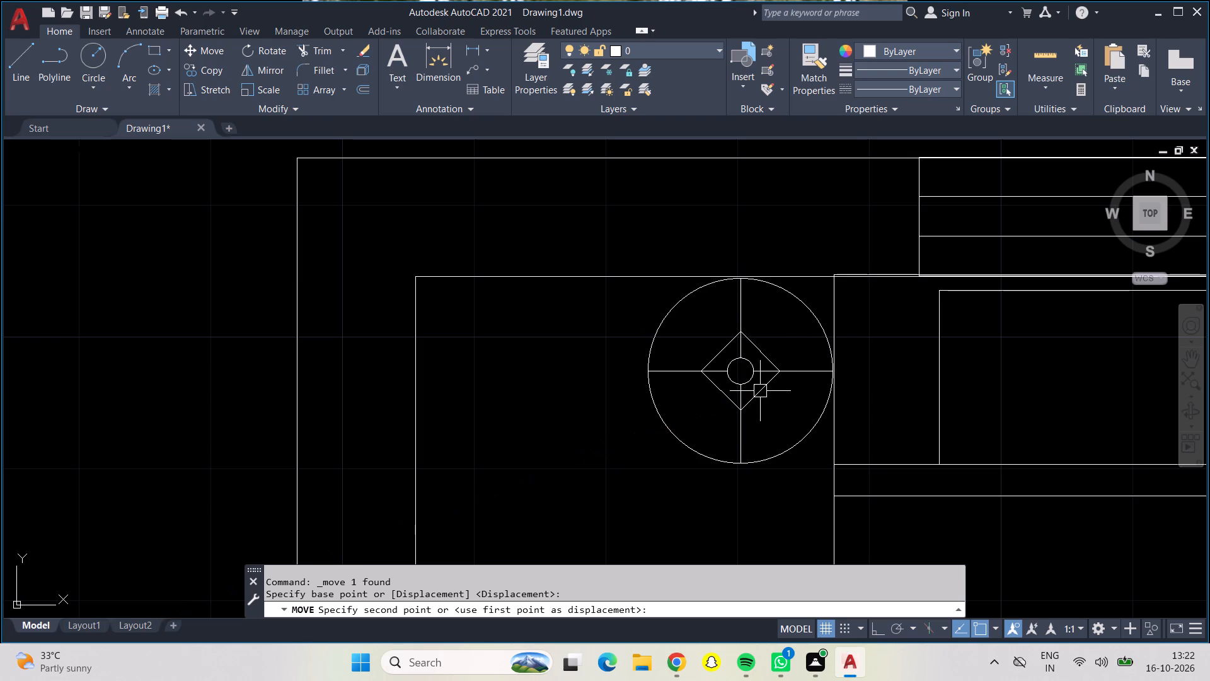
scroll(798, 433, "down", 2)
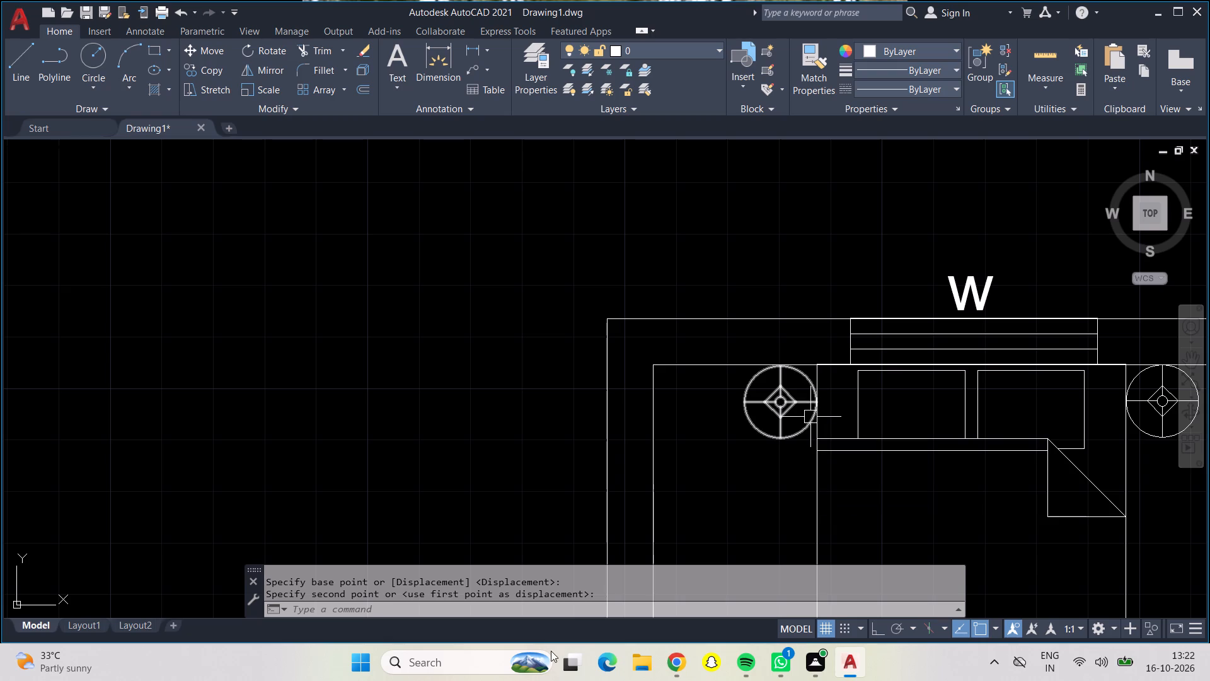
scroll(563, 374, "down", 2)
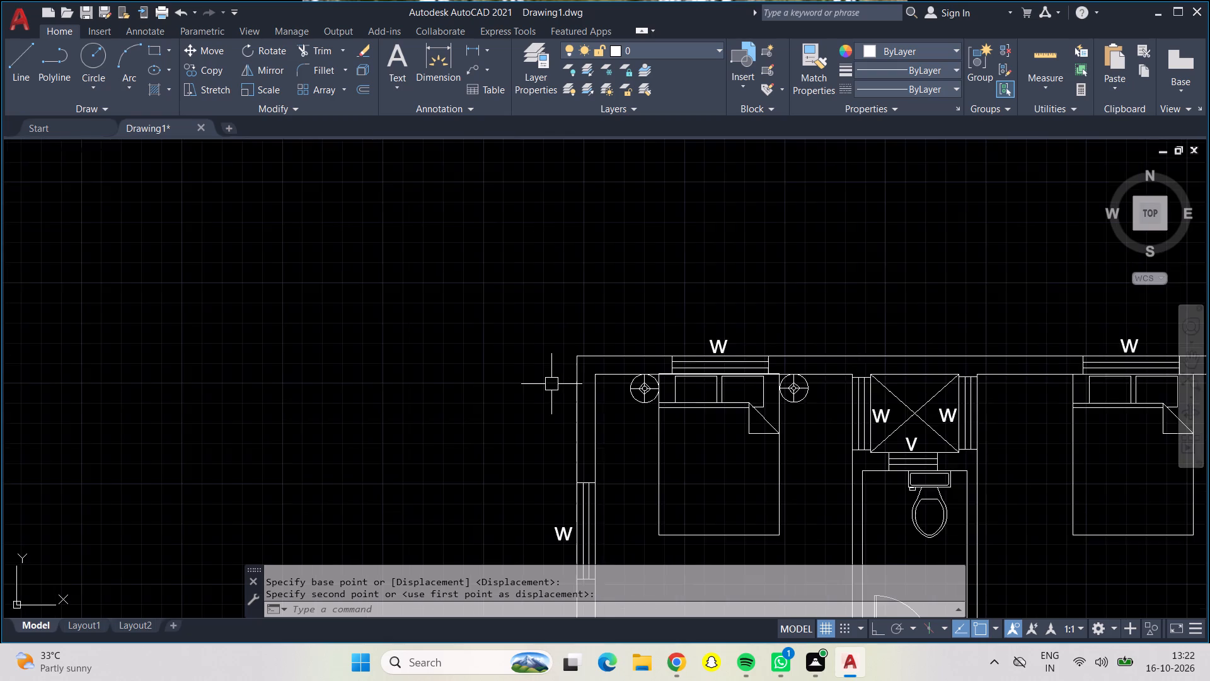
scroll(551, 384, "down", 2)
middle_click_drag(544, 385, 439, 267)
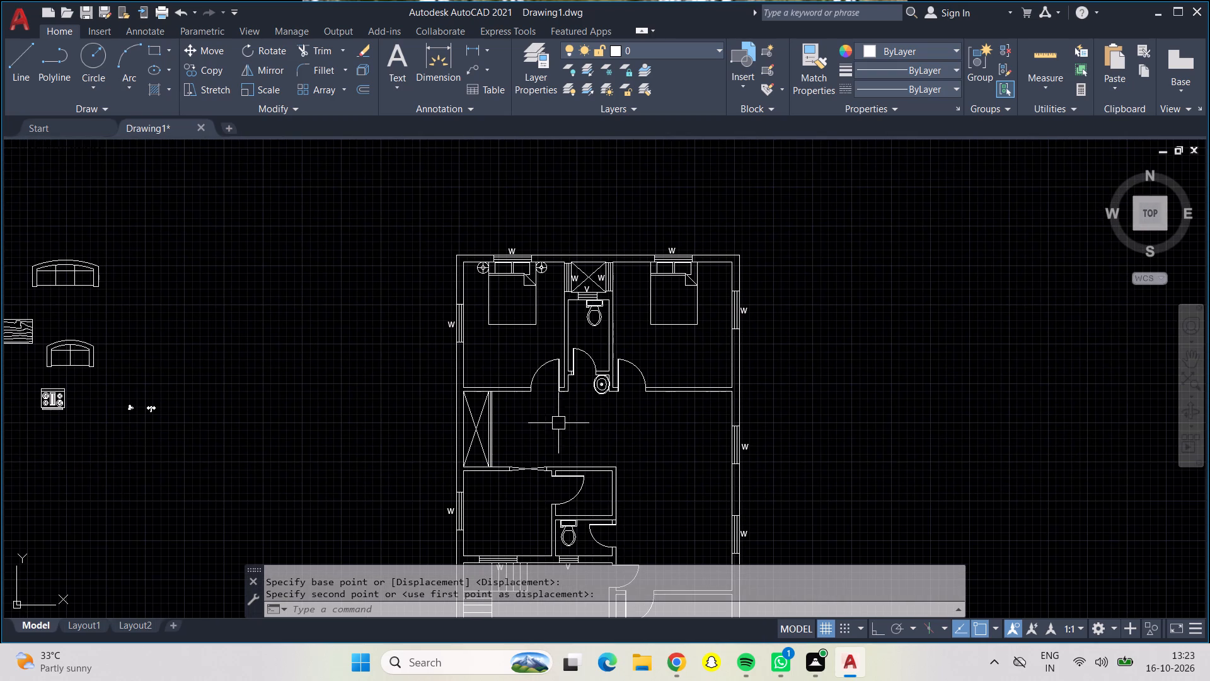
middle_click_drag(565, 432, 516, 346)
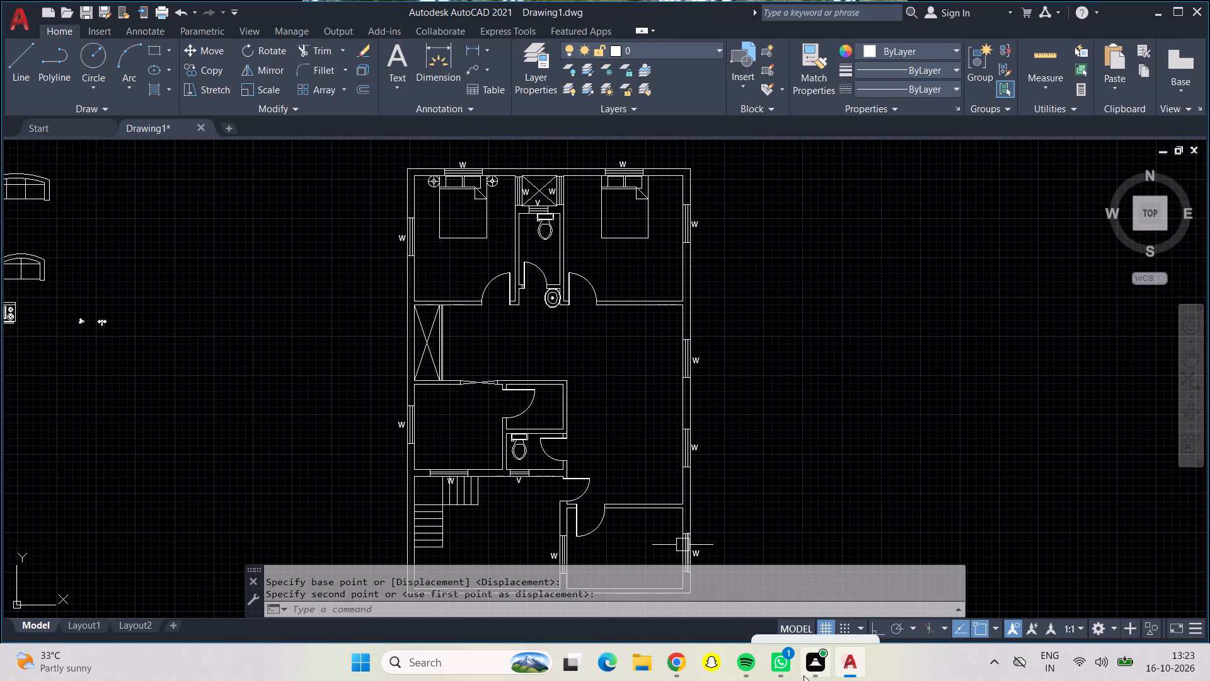
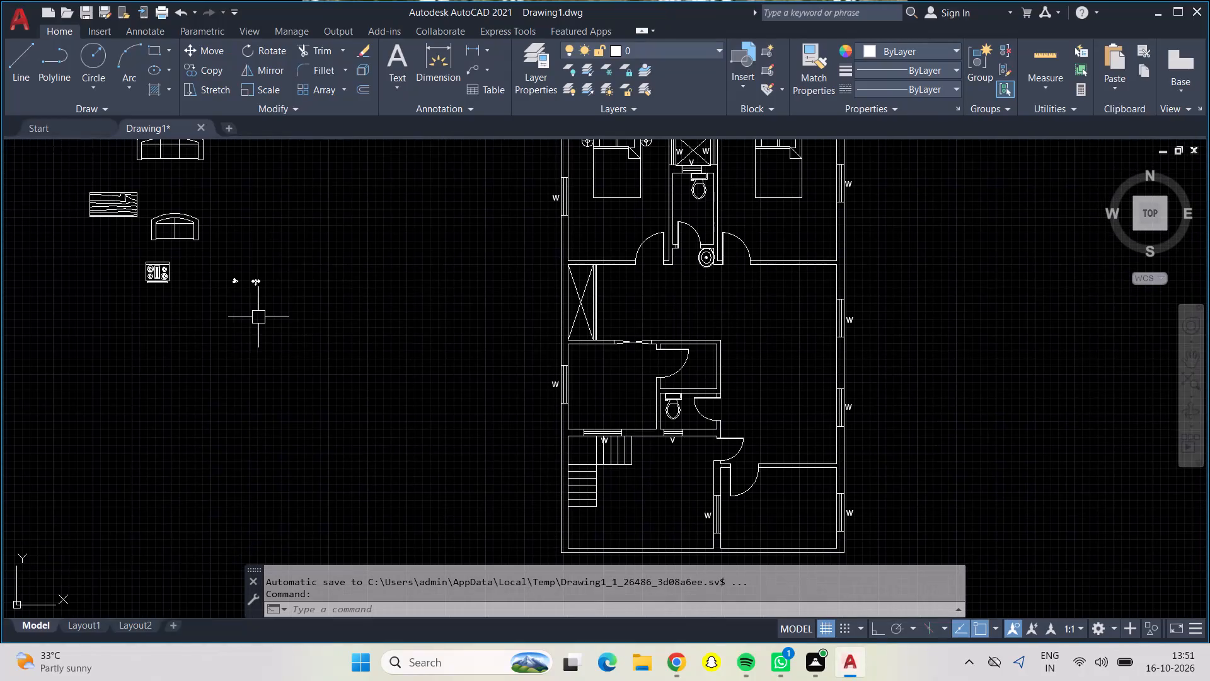
Move the four-burner stove block from beside the plan into the southwest corner of the kitchen, the room west of the small toilet.
left_click(157, 282)
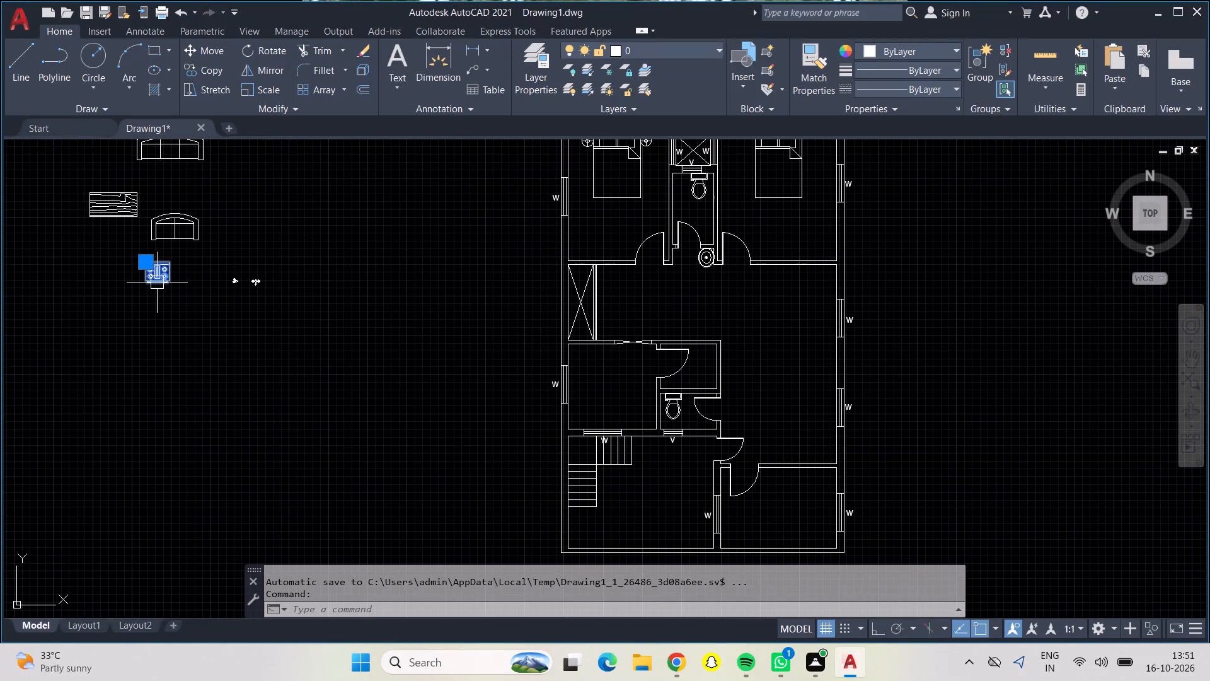
left_click(209, 50)
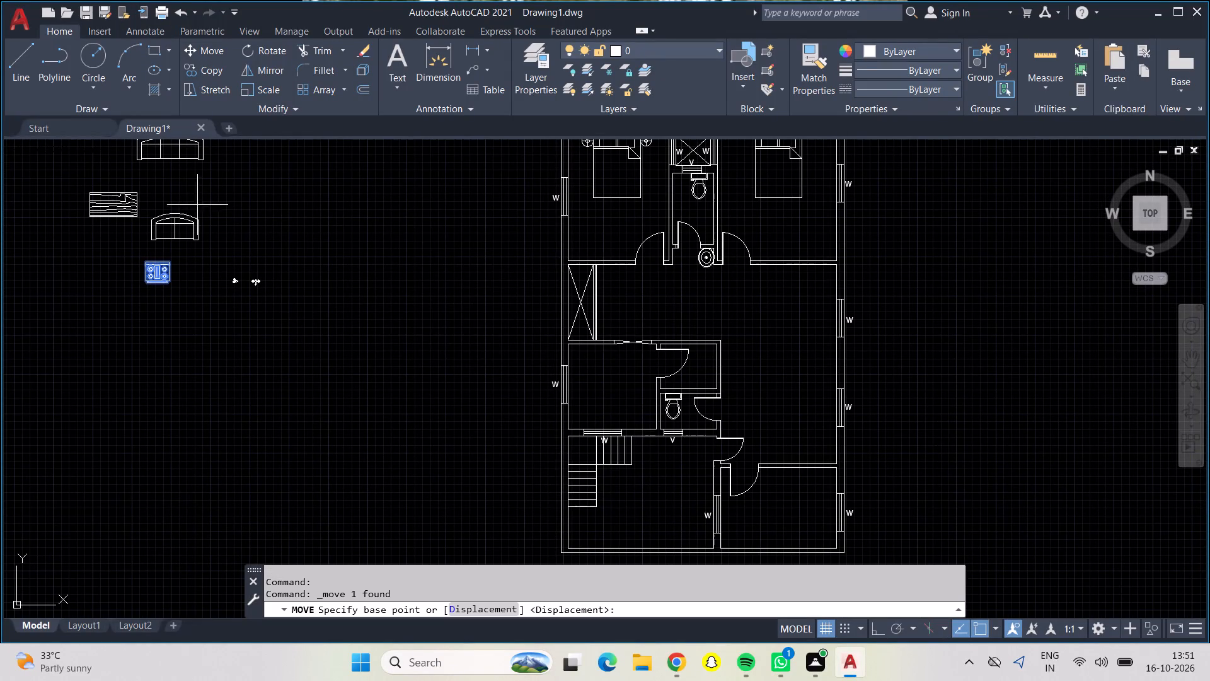
left_click(147, 274)
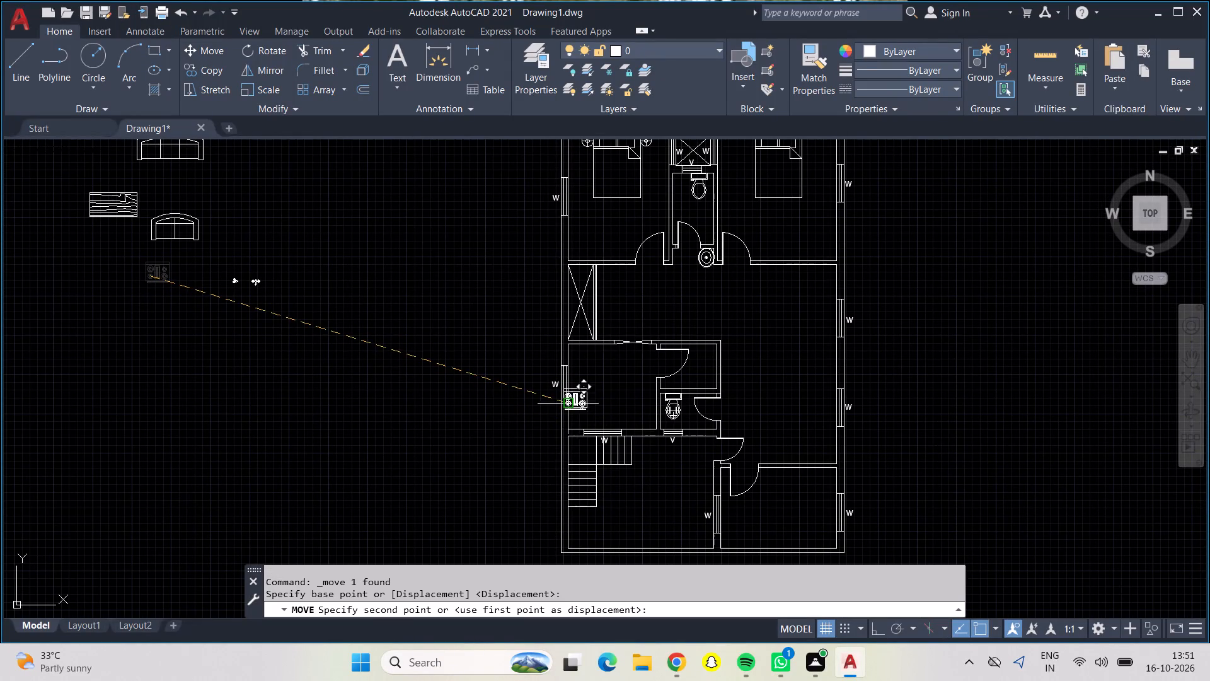
scroll(565, 404, "up", 4)
scroll(648, 448, "down", 1)
middle_click_drag(648, 448, 643, 409)
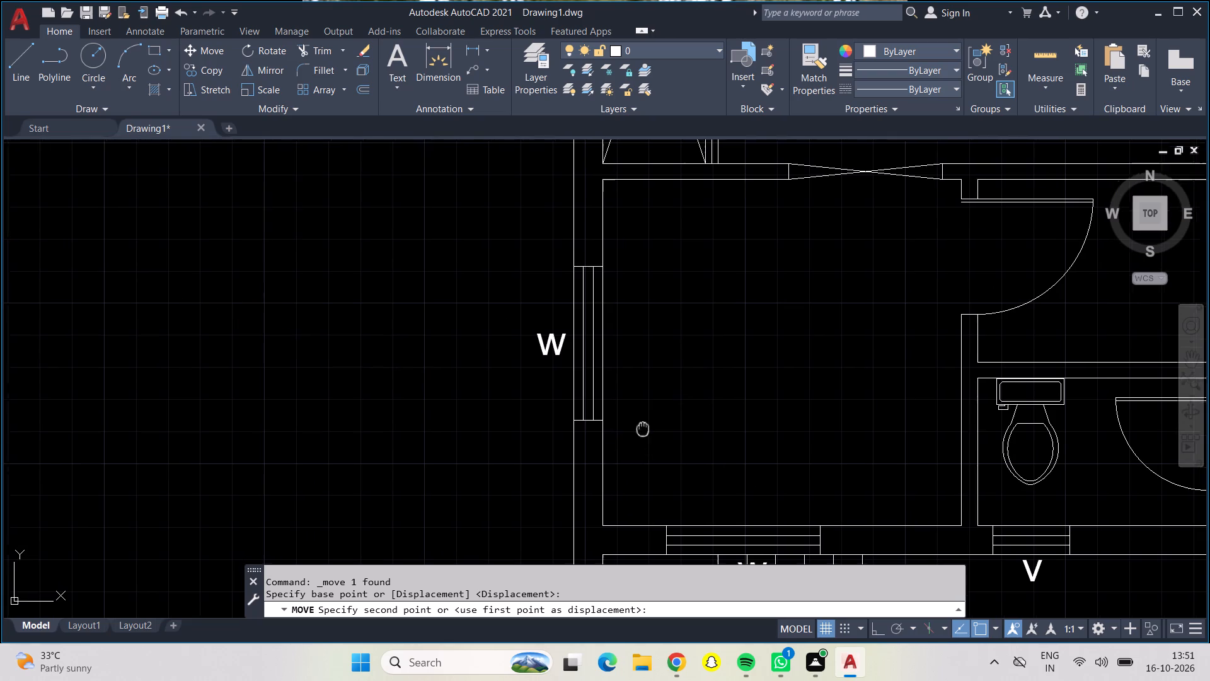
middle_click_drag(643, 409, 623, 347)
scroll(623, 347, "down", 1)
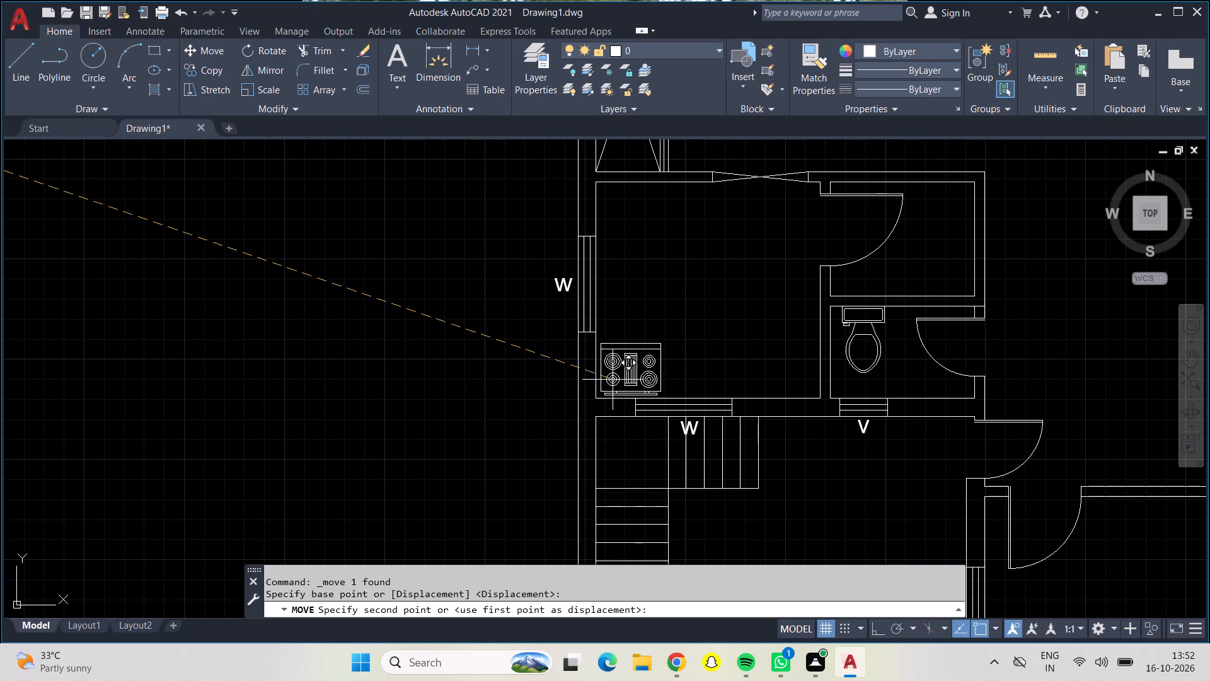
left_click(613, 380)
Rotate the stove a quarter turn counterclockwise in Ortho mode, so its back faces west and its front faces east.
left_click(607, 350)
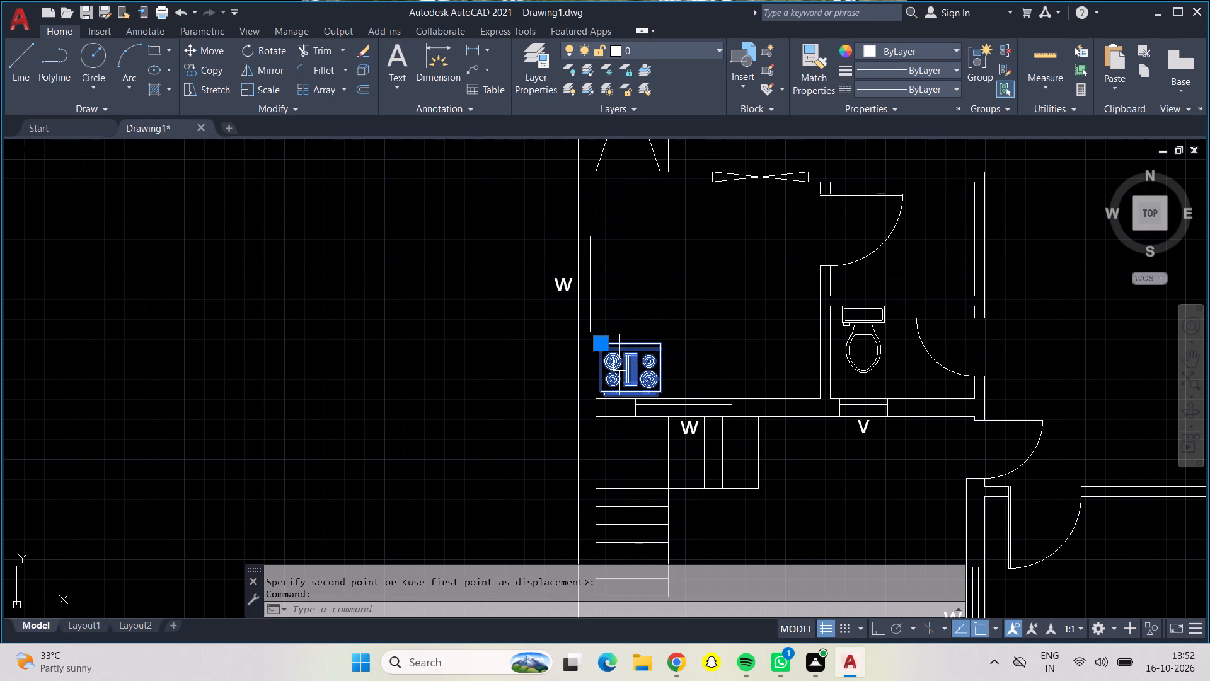
key("F8")
left_click(645, 373)
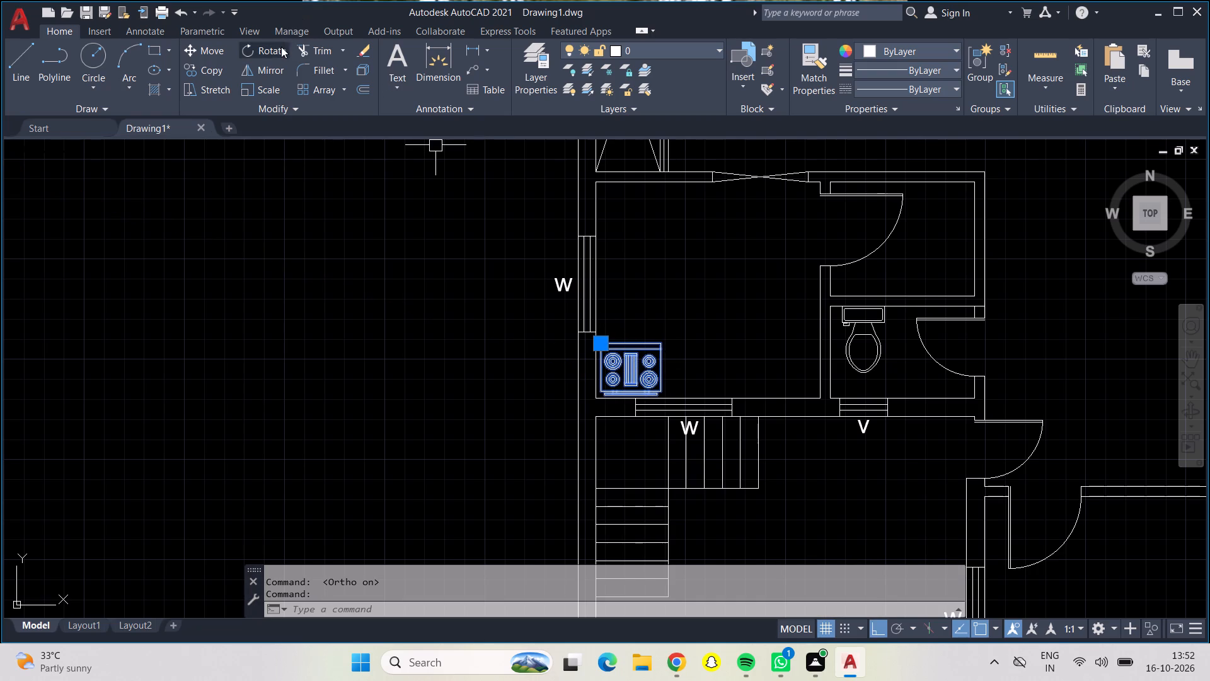
left_click(284, 47)
left_click(645, 359)
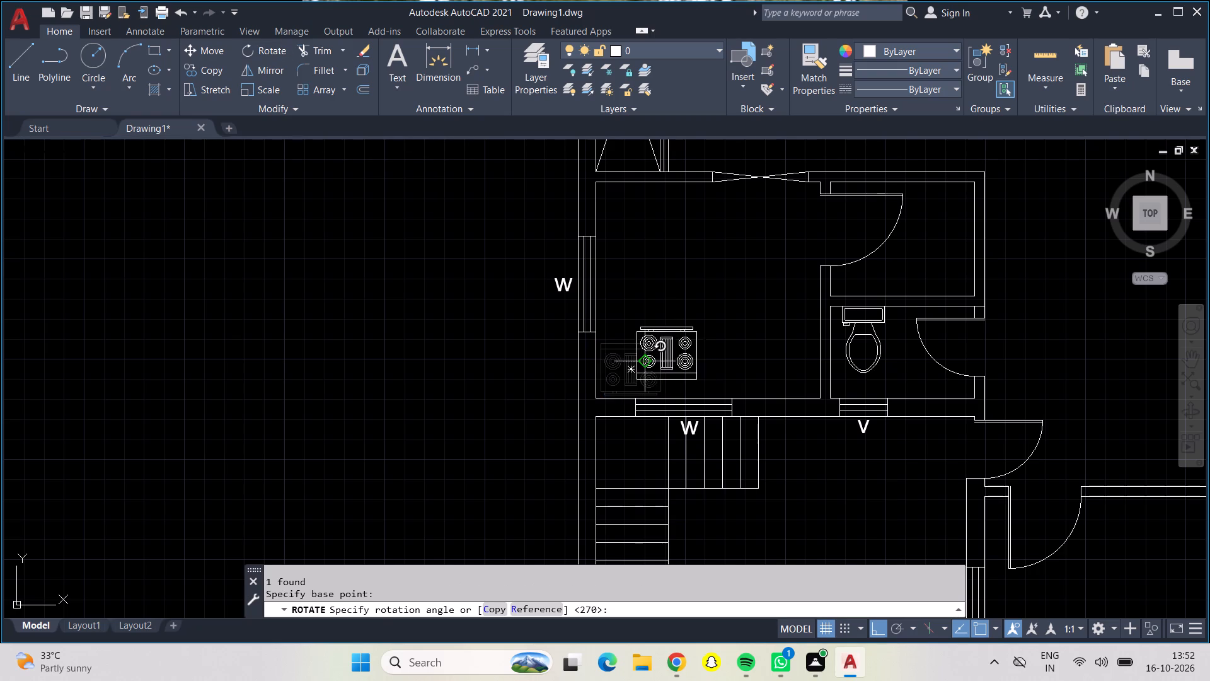
left_click(647, 290)
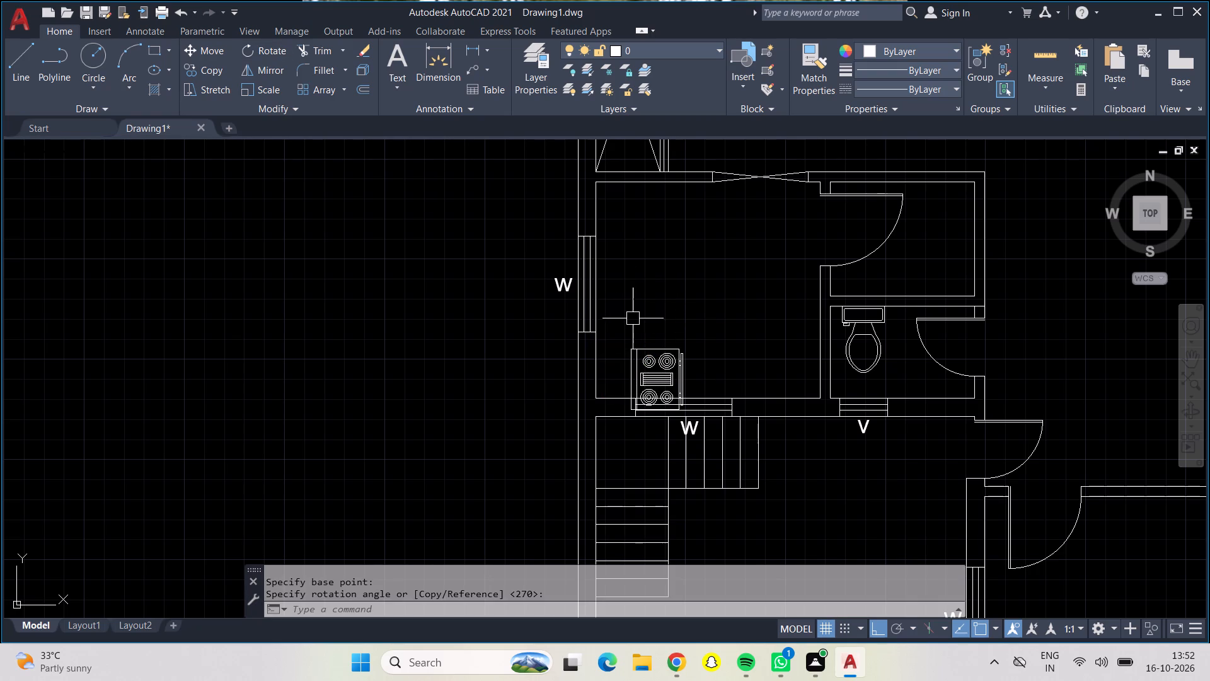
Move the rotated stove off the south wall with Ortho off, placing its back against the kitchen's west wall at the window's south end.
left_click(650, 370)
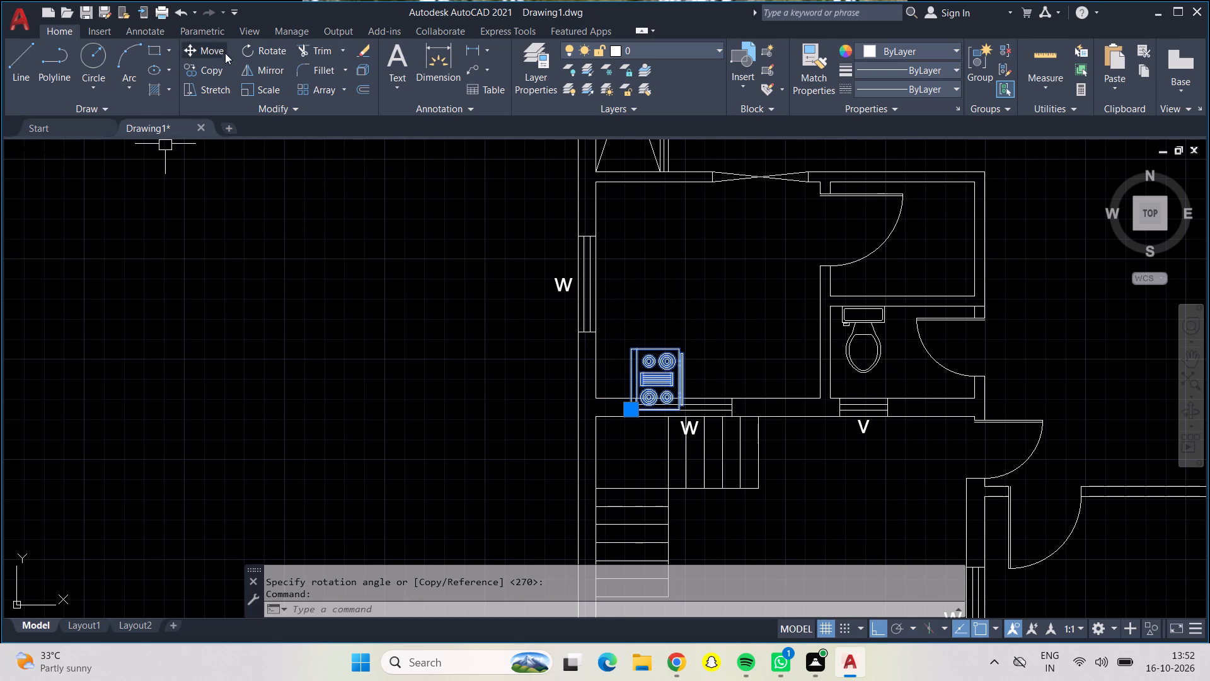
left_click(219, 49)
left_click(652, 380)
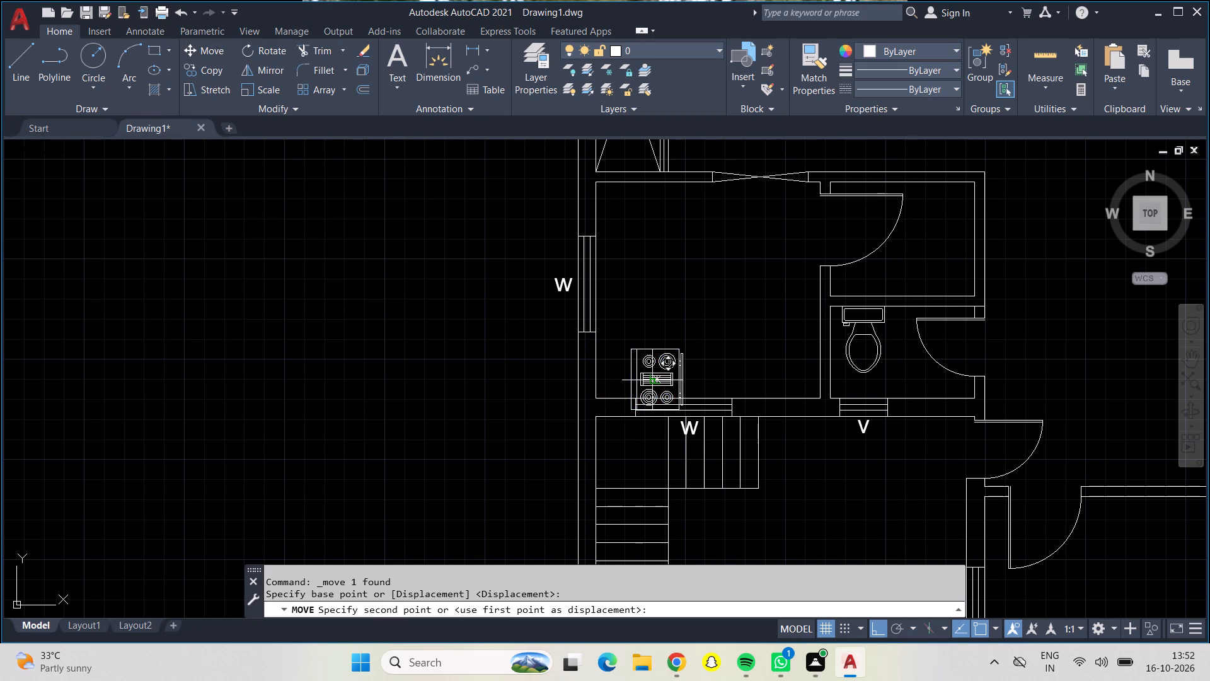
key("F8")
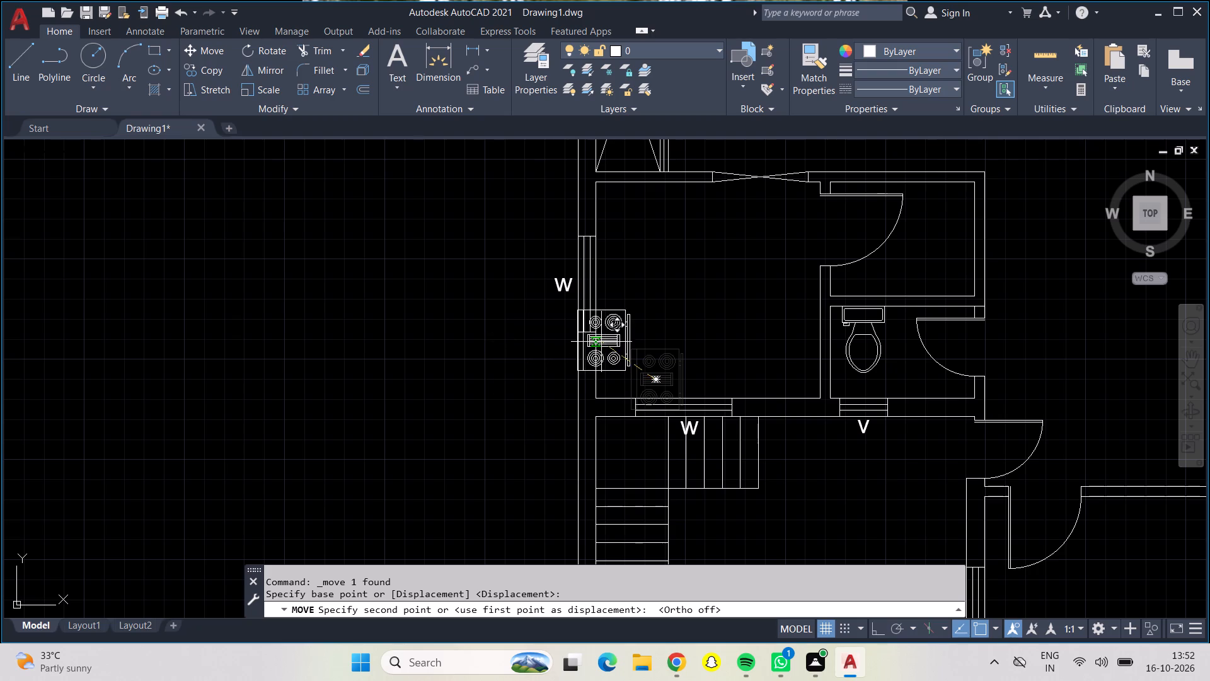
scroll(616, 339, "up", 3)
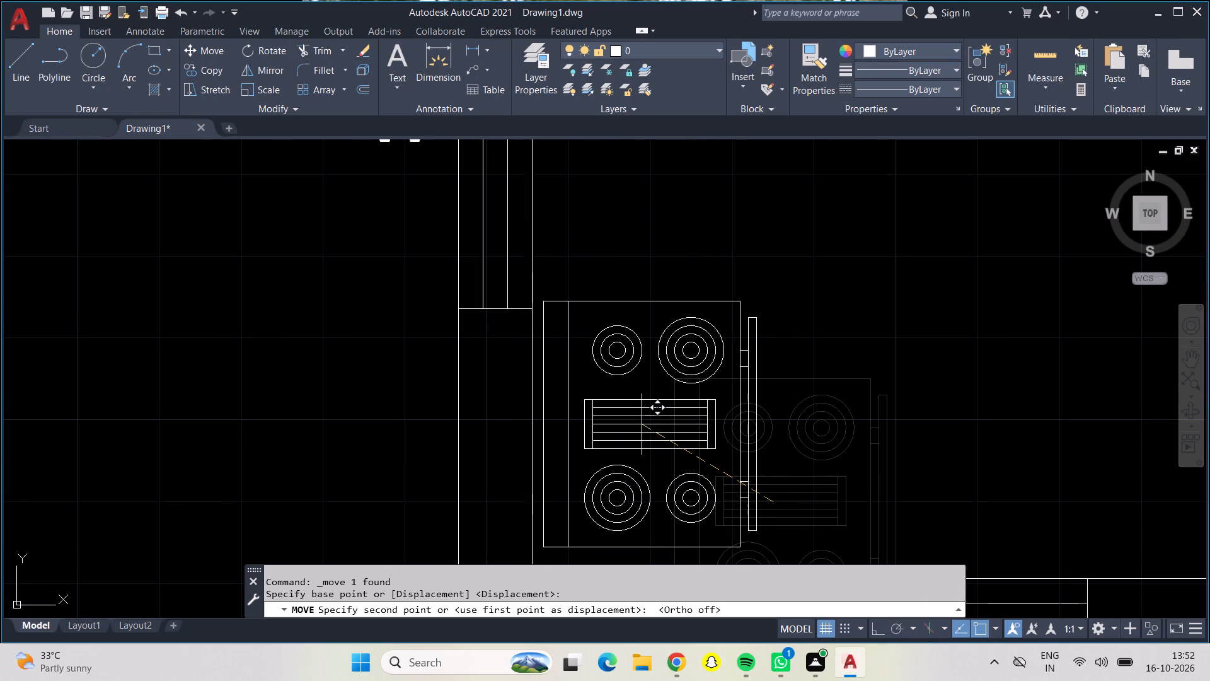
middle_click_drag(642, 424, 652, 363)
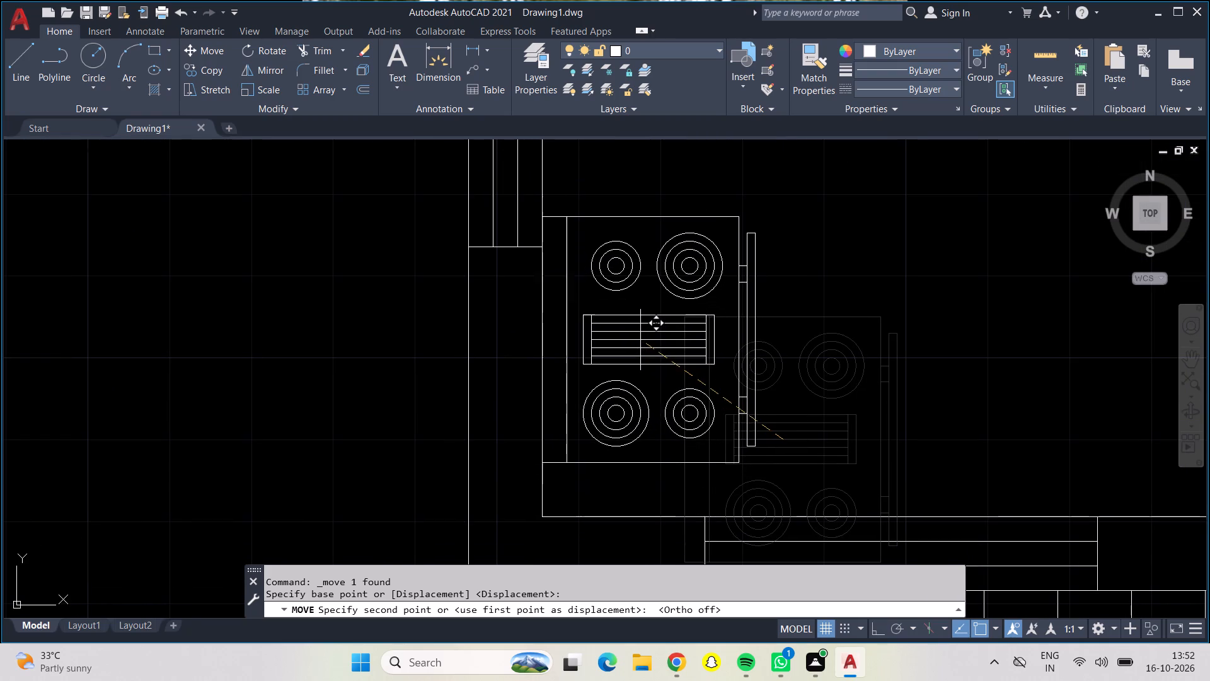
middle_click_drag(645, 340, 647, 407)
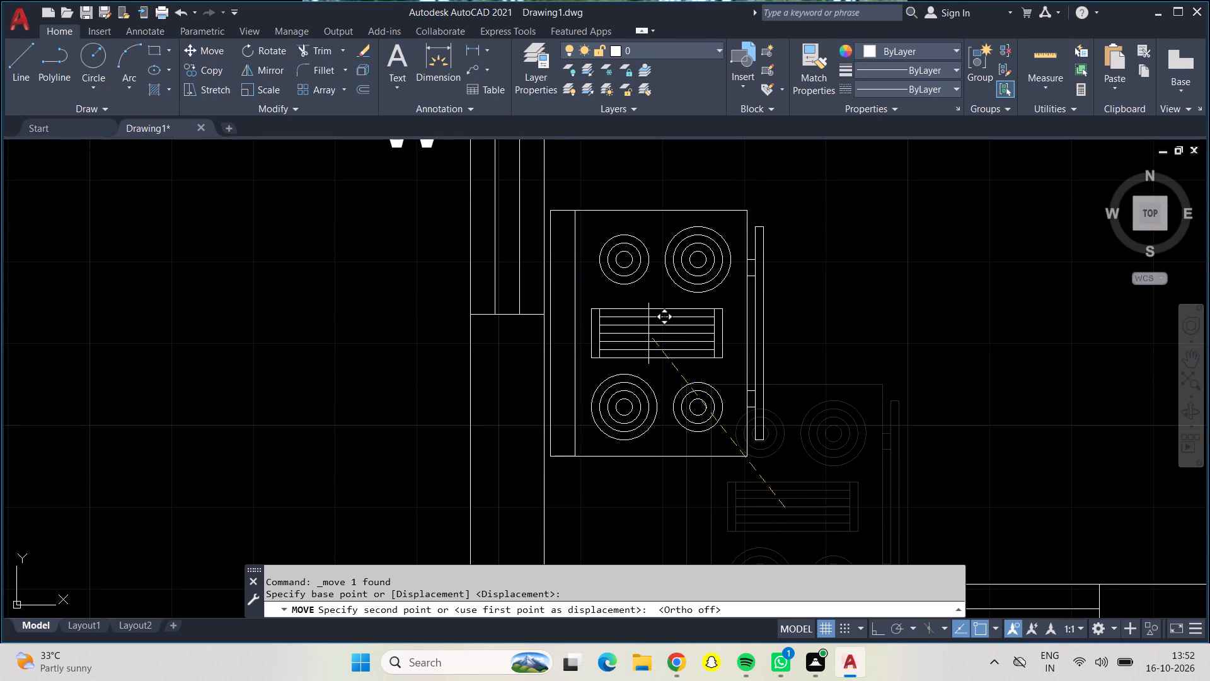
left_click(645, 334)
scroll(638, 336, "down", 3)
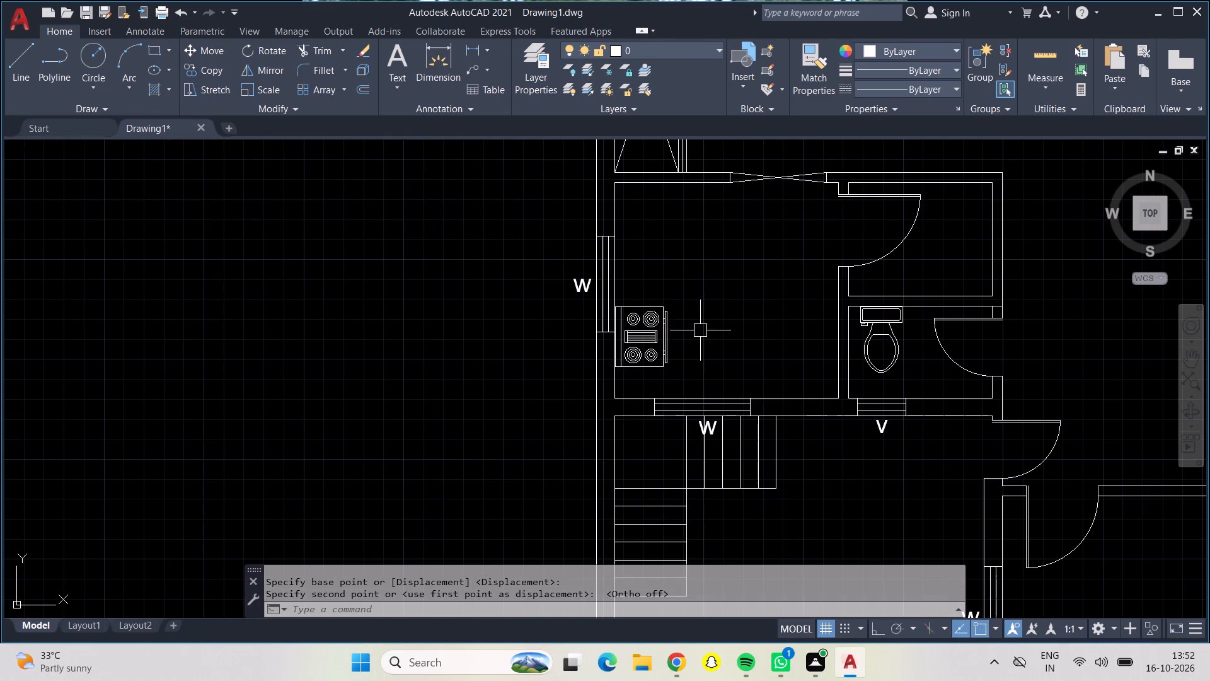
middle_click_drag(703, 329, 699, 354)
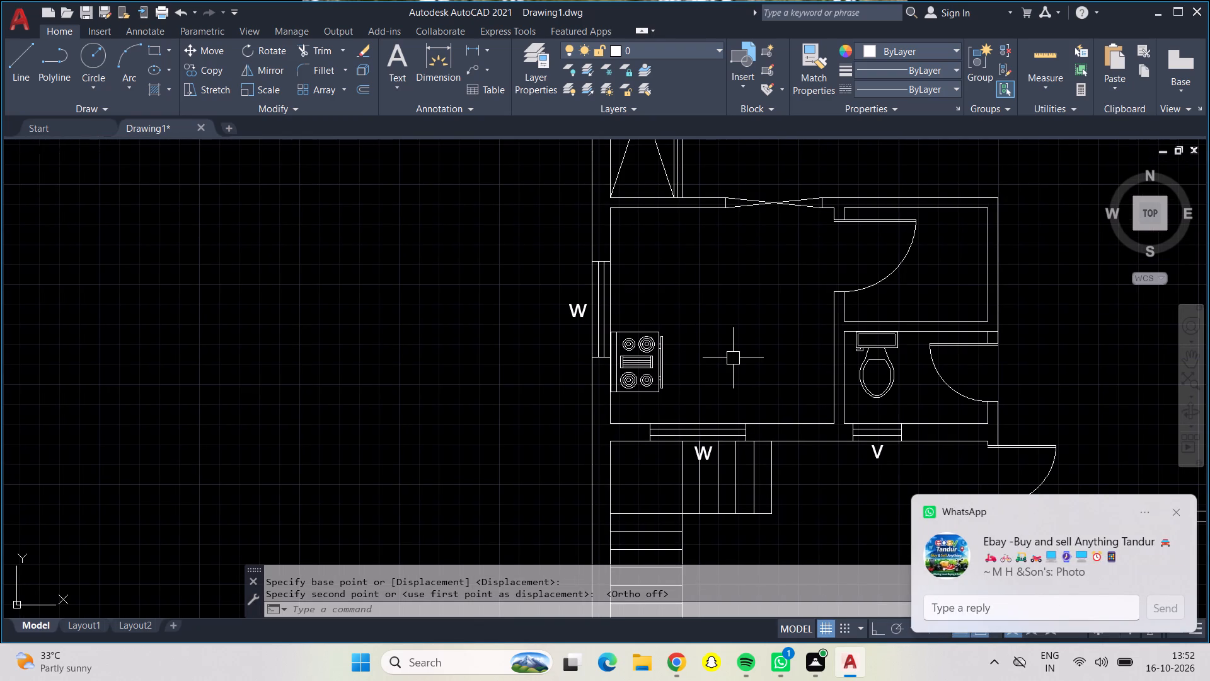
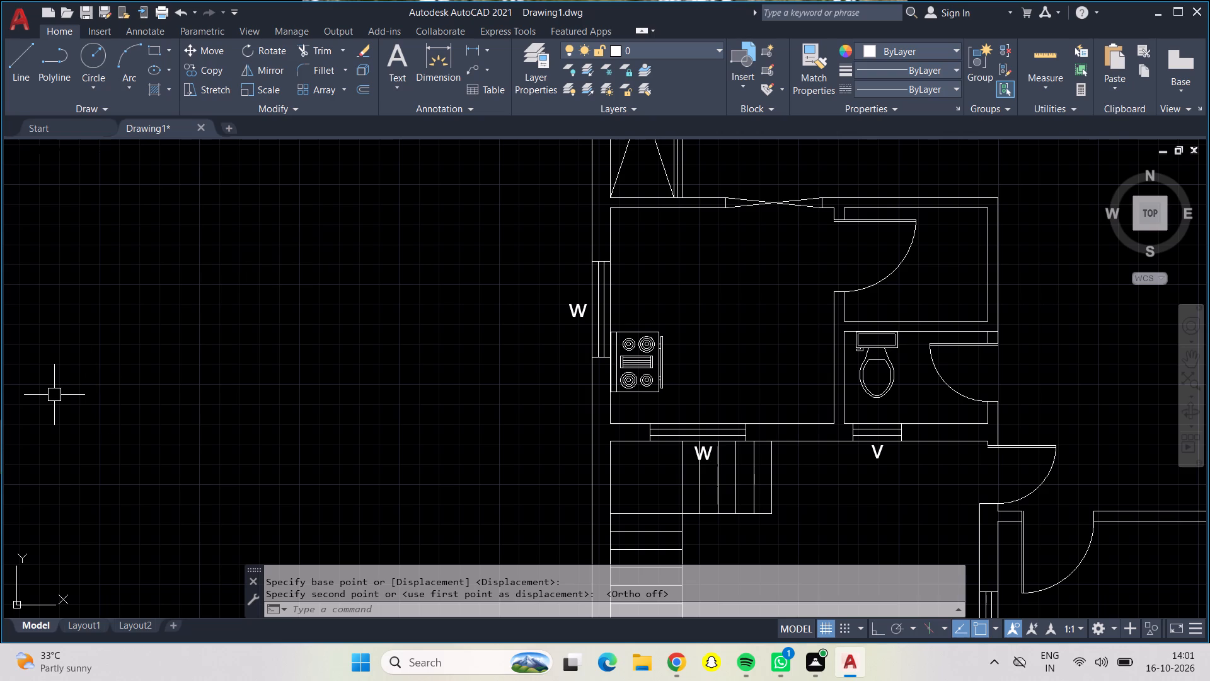
Move the wood-grain table block a short distance west, away from the sofas beside the plan.
scroll(758, 262, "down", 2)
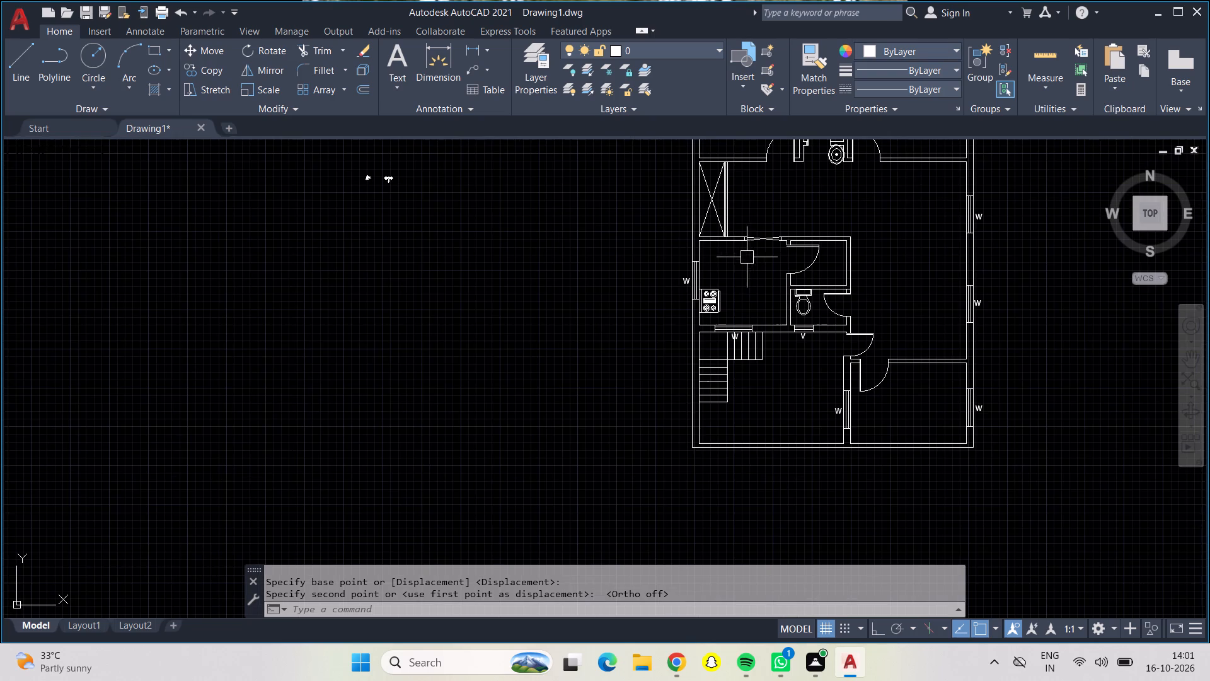
middle_click_drag(747, 257, 384, 310)
scroll(418, 266, "up", 3)
scroll(425, 247, "down", 2)
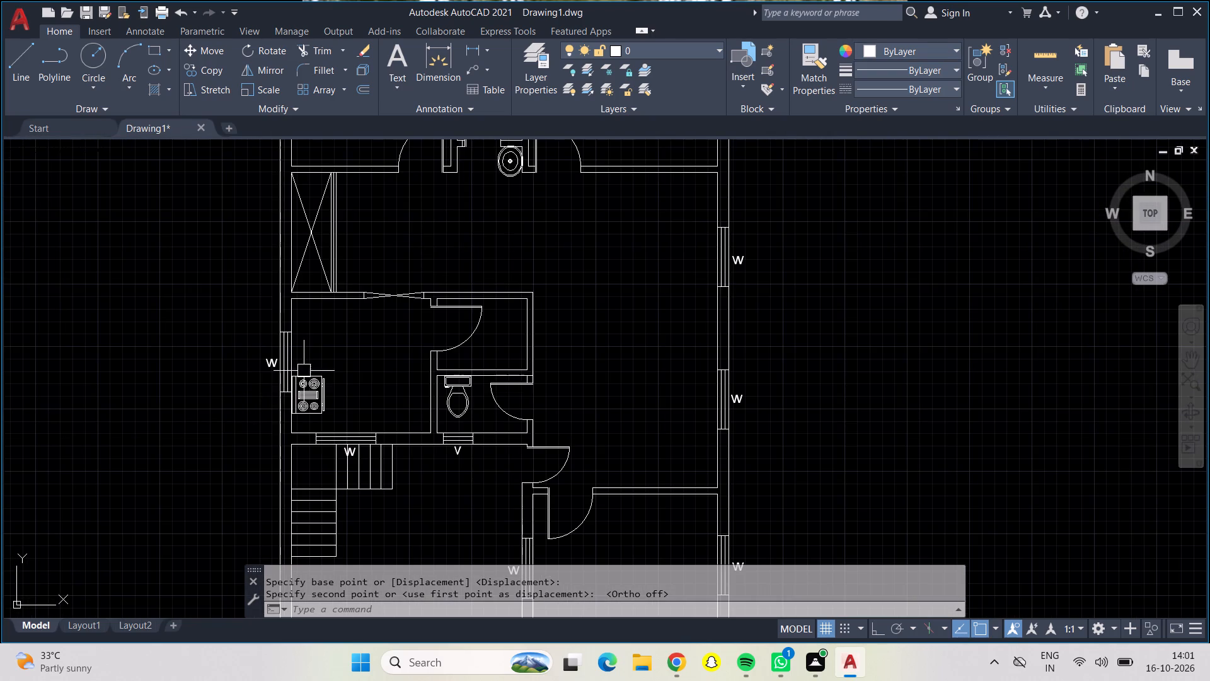
scroll(319, 363, "up", 2)
middle_click_drag(320, 361, 425, 243)
scroll(423, 245, "down", 1)
middle_click_drag(308, 267, 308, 266)
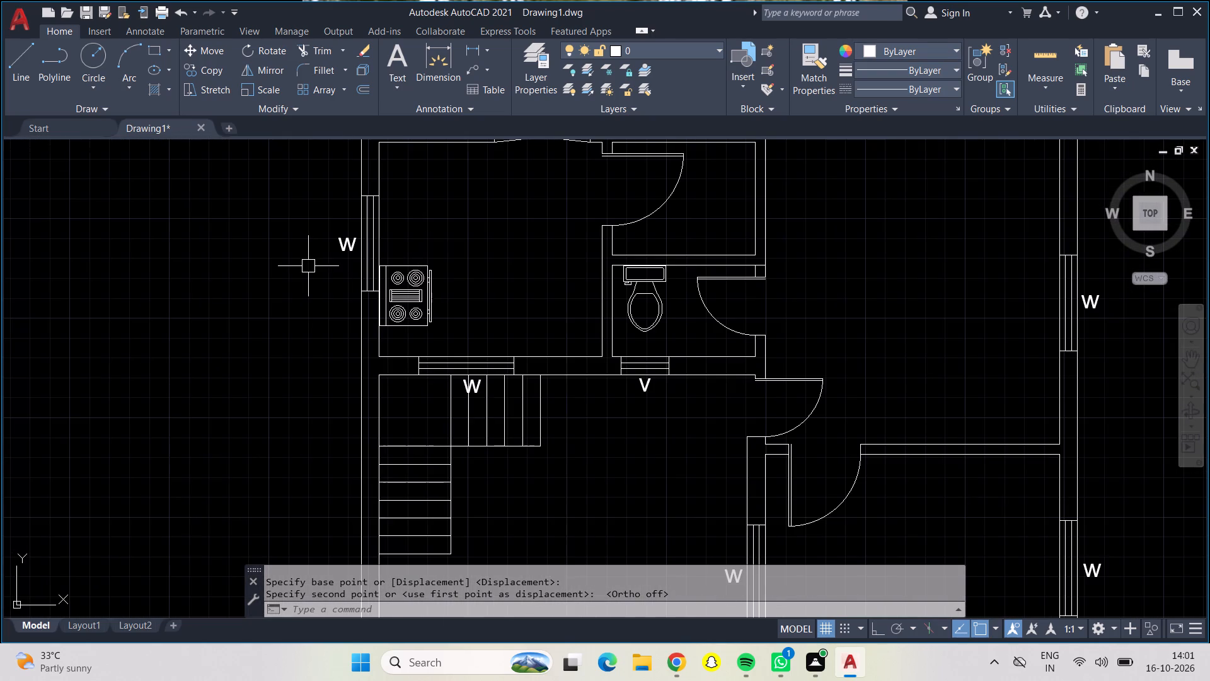
middle_click_drag(308, 266, 590, 470)
scroll(456, 375, "down", 2)
middle_click_drag(246, 323, 397, 439)
scroll(260, 327, "down", 1)
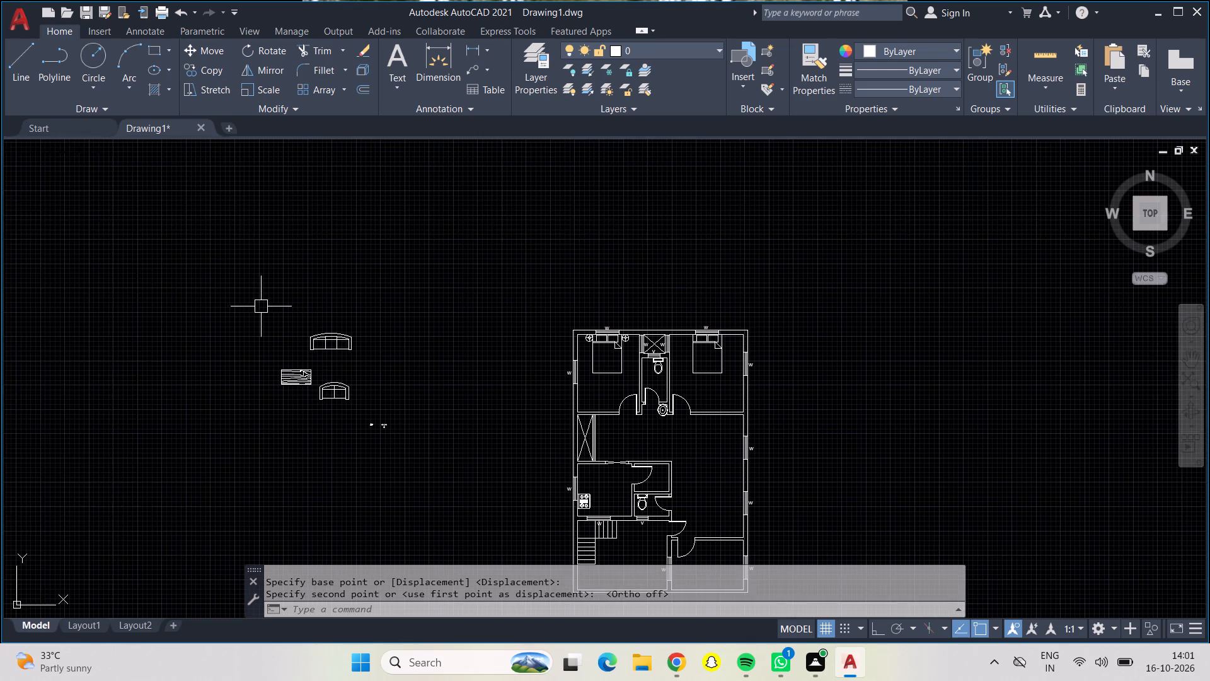
scroll(262, 305, "up", 4)
middle_click_drag(352, 437, 350, 77)
middle_click_drag(342, 275, 297, 216)
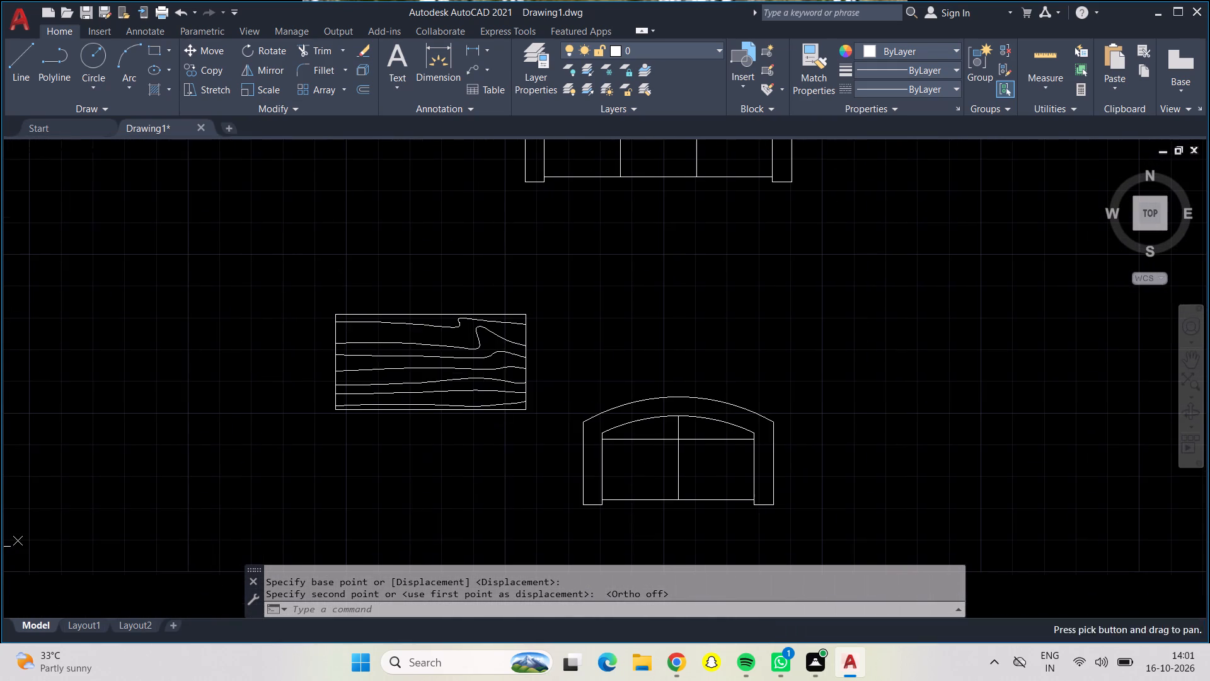
left_click_drag(345, 322, 318, 301)
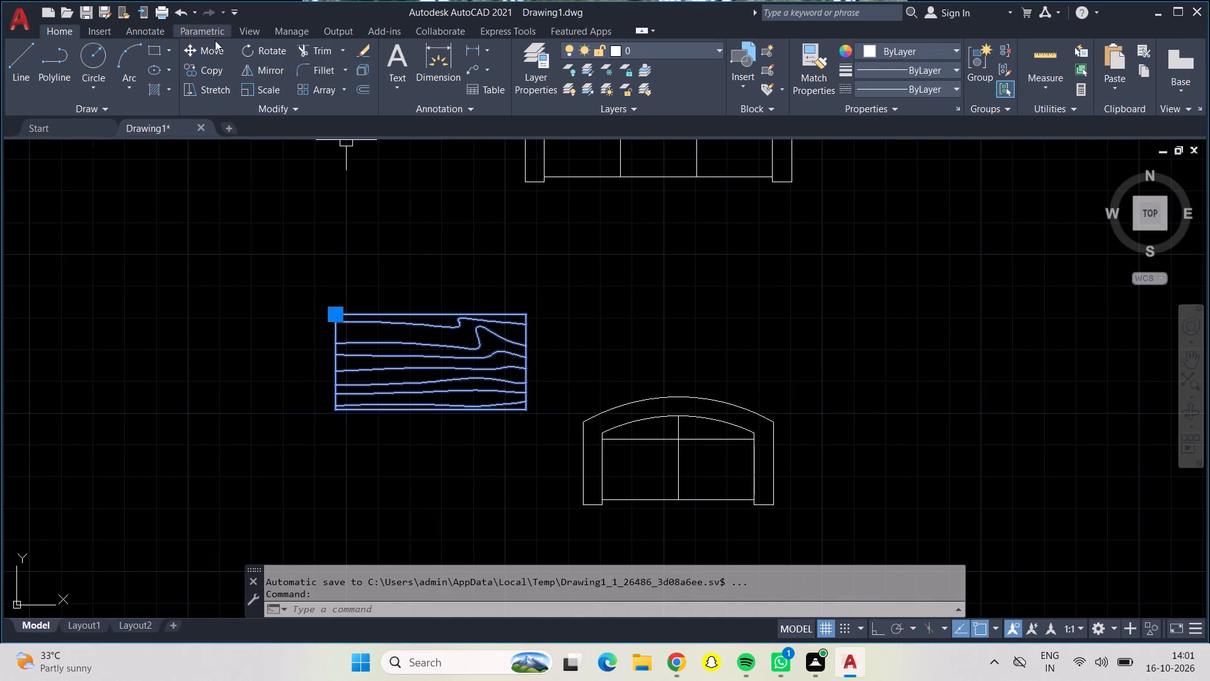
left_click(215, 40)
left_click(214, 49)
left_click(405, 406)
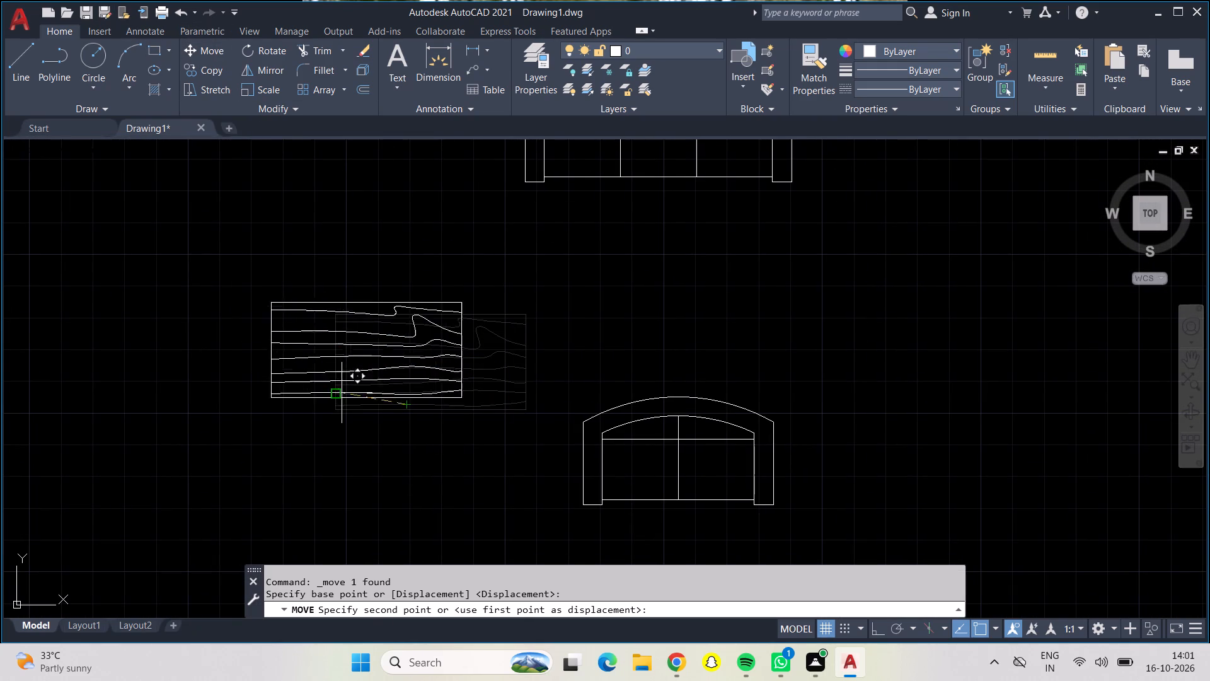
left_click(317, 409)
Rotate the wood-grain table a quarter turn clockwise with Ortho on, so its long sides run north-south.
left_click_drag(207, 256, 214, 255)
left_click_drag(574, 612, 539, 591)
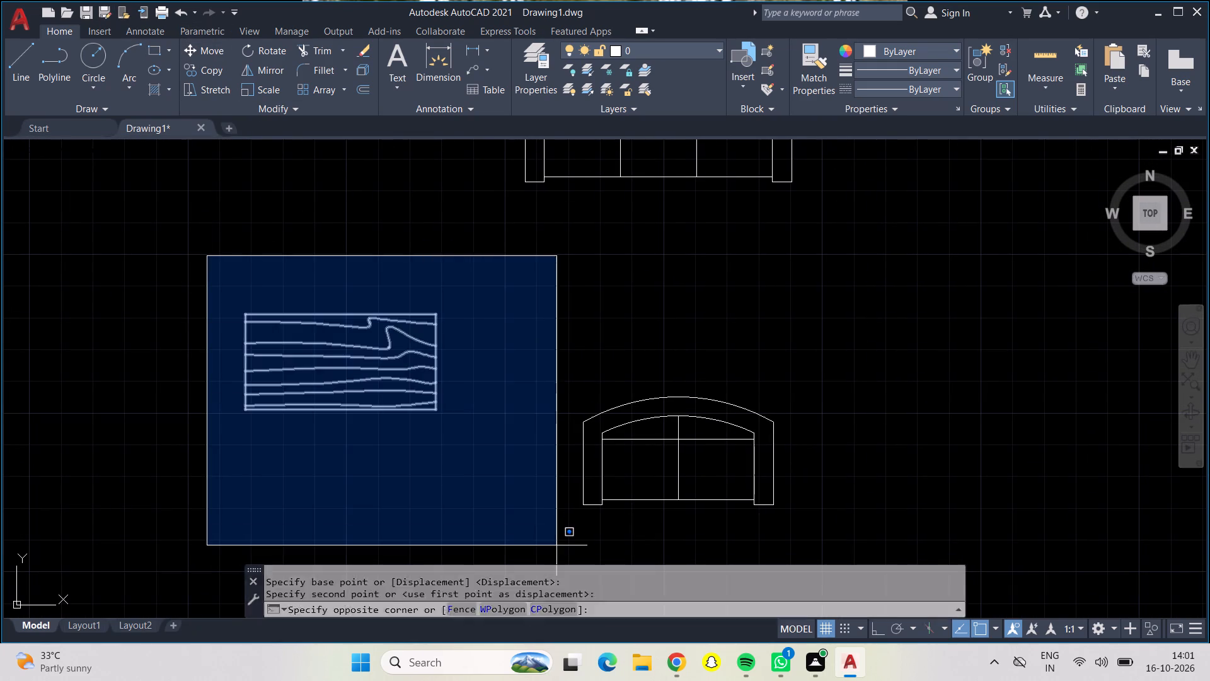
left_click(284, 350)
left_click(274, 347)
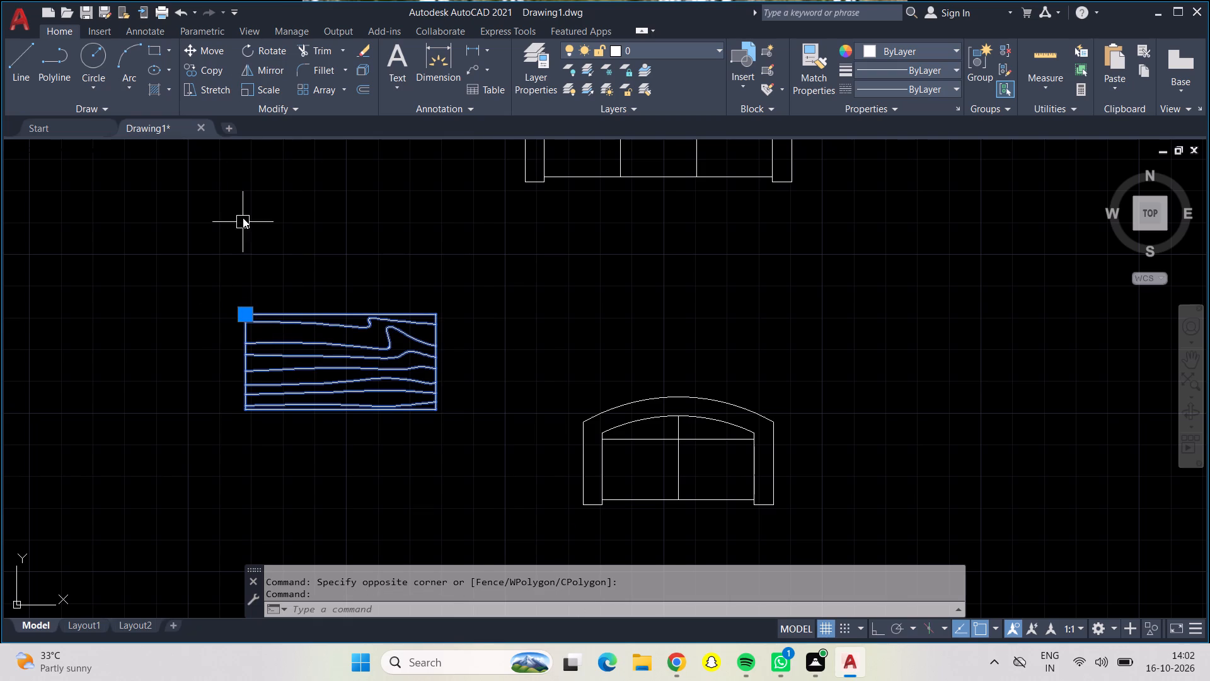
left_click(284, 60)
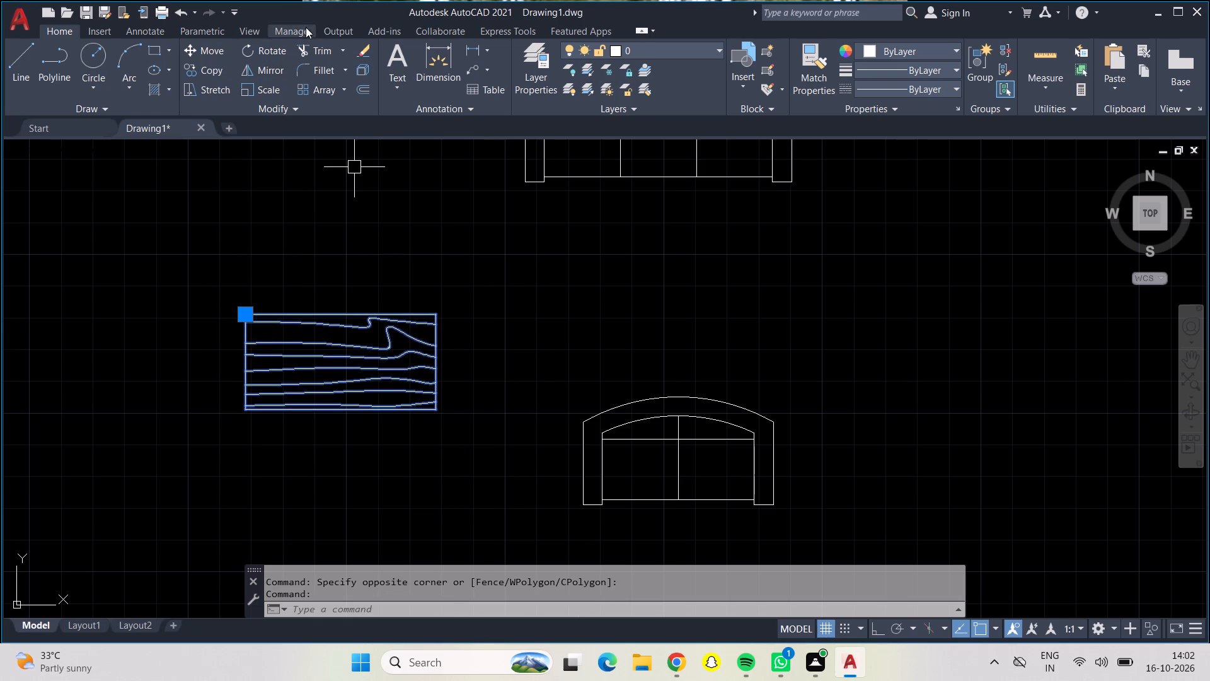
left_click(273, 49)
left_click(454, 614)
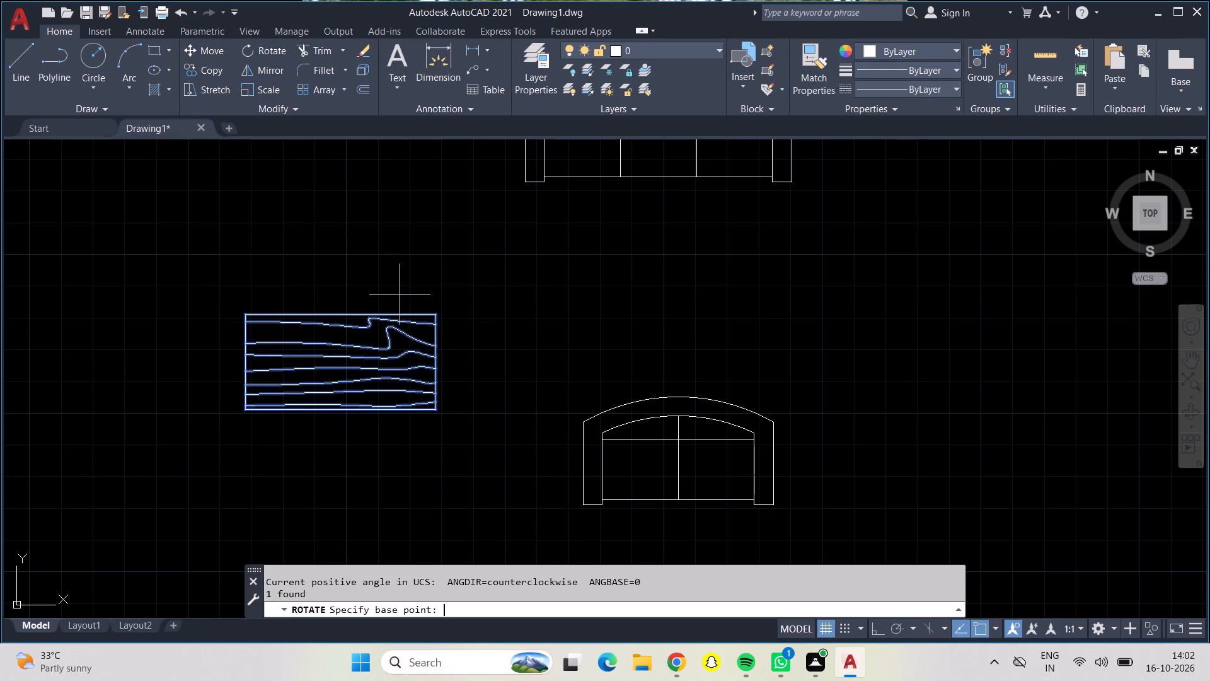
left_click(345, 350)
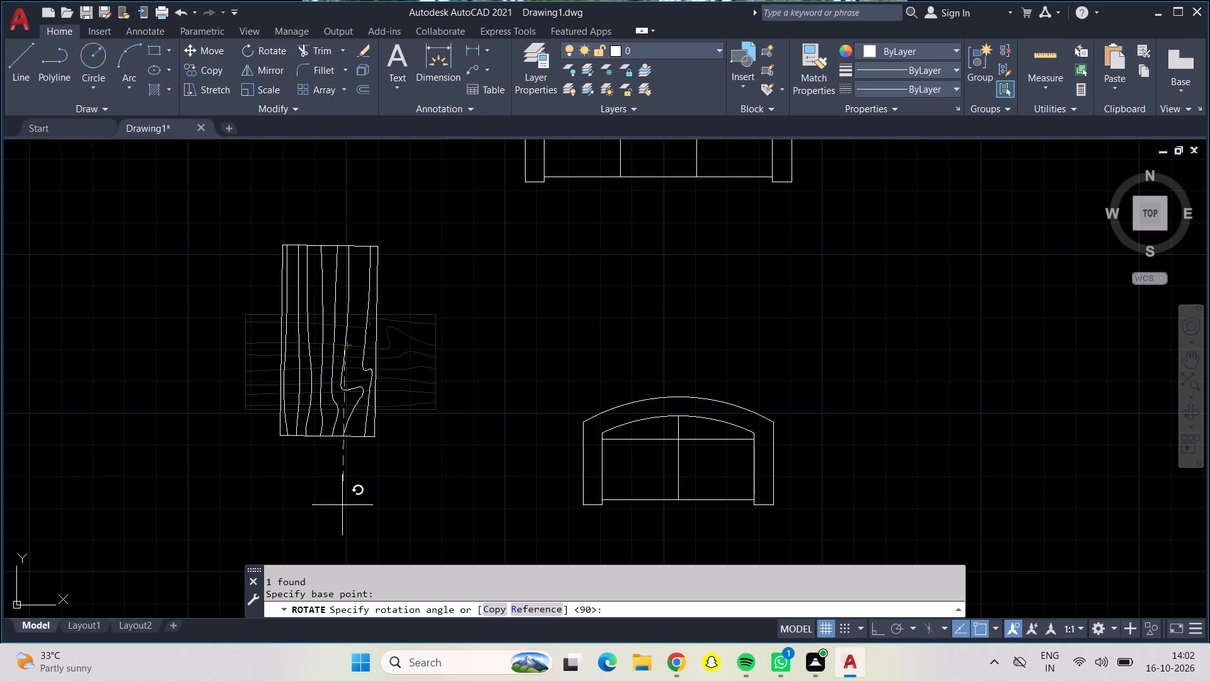
key("F8")
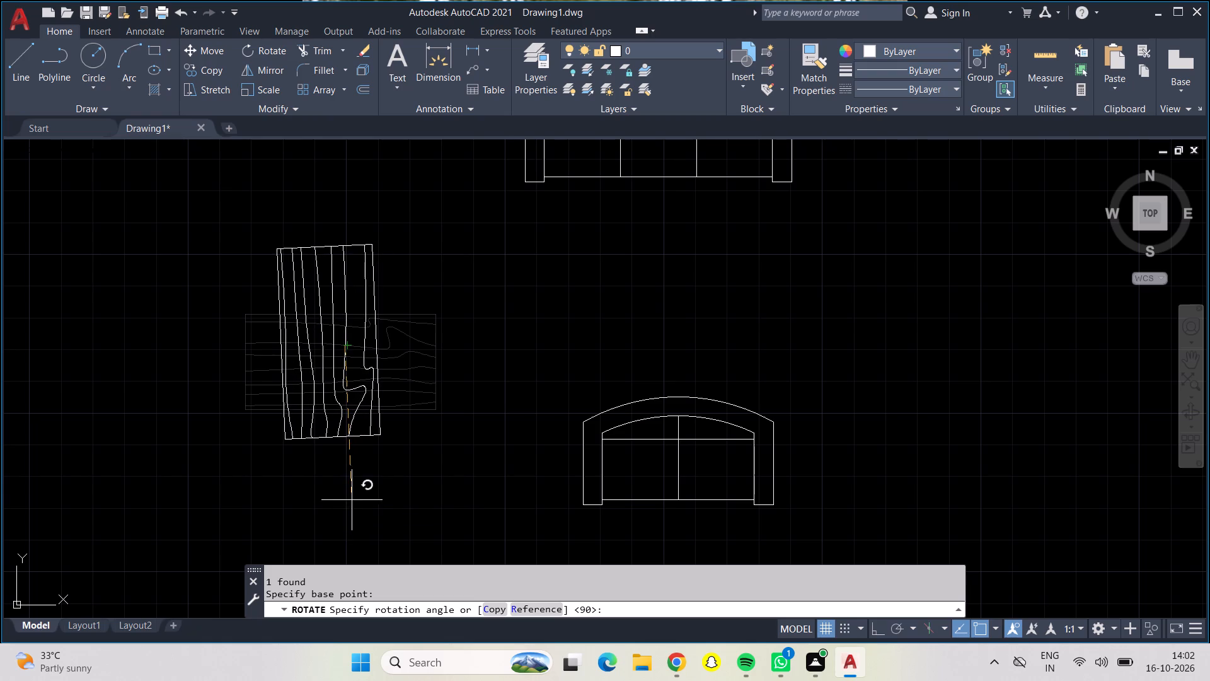
left_click(344, 485)
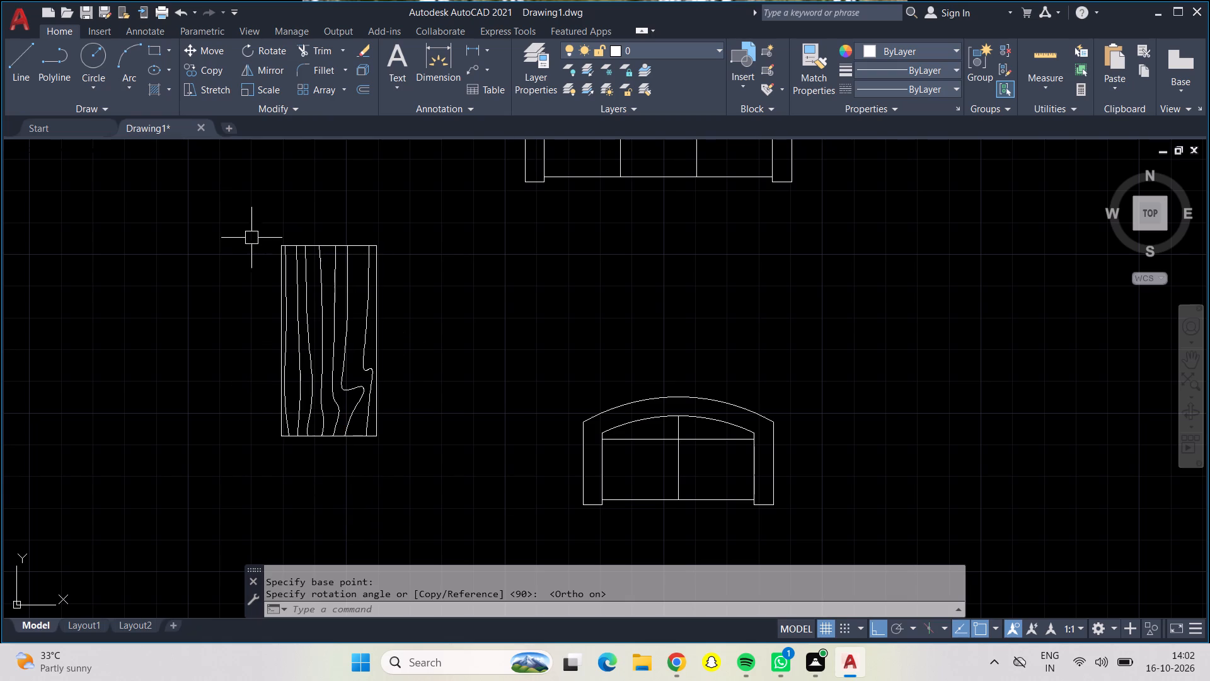
Rotate the three-seat sofa 270° about its southeast corner, so its back faces east.
middle_click_drag(654, 273, 543, 408)
scroll(654, 273, "down", 1)
left_click(513, 330)
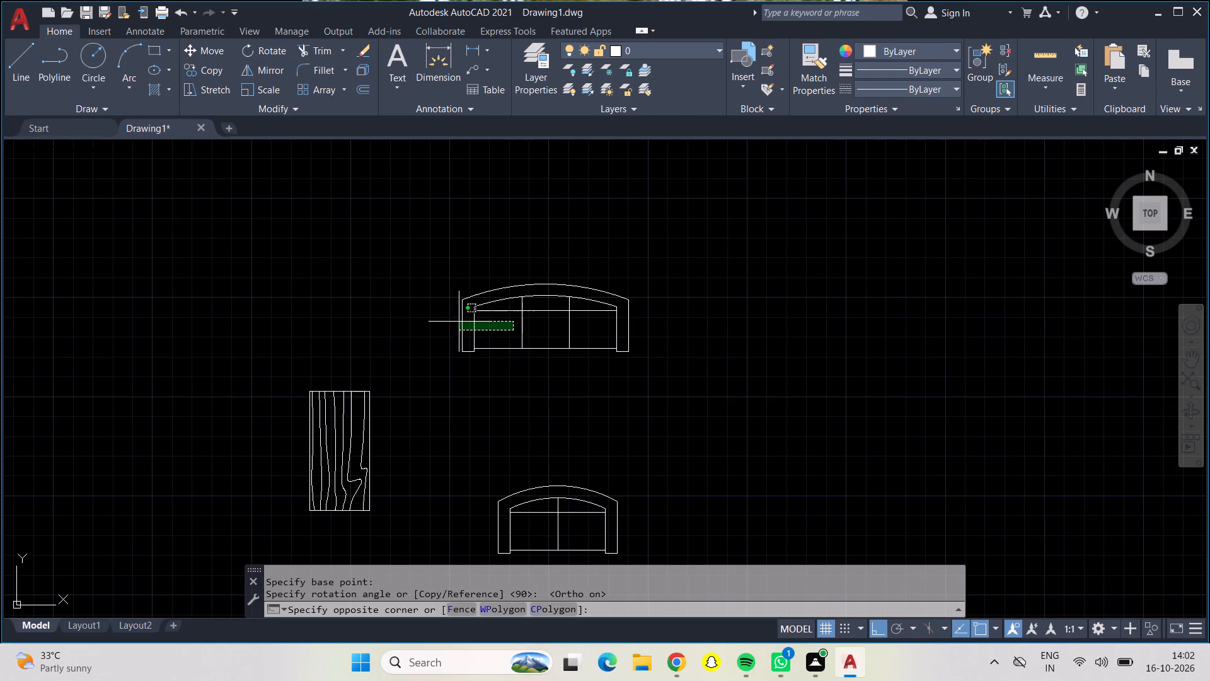
left_click(436, 322)
left_click(279, 50)
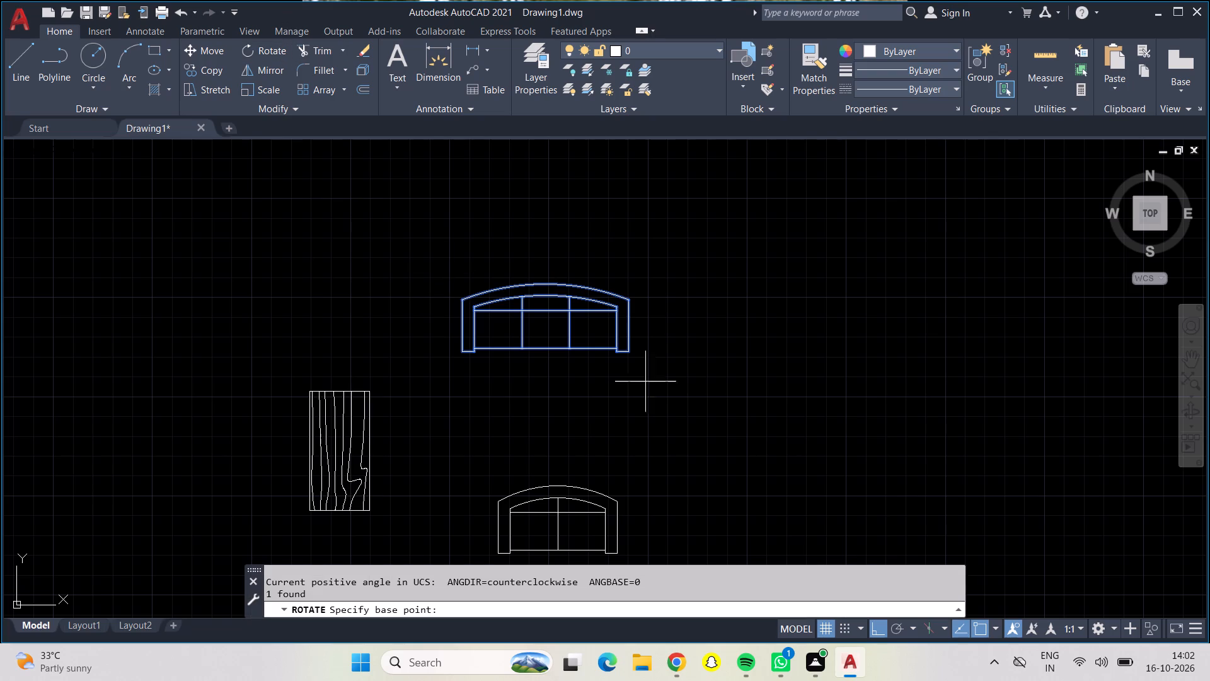
left_click(621, 347)
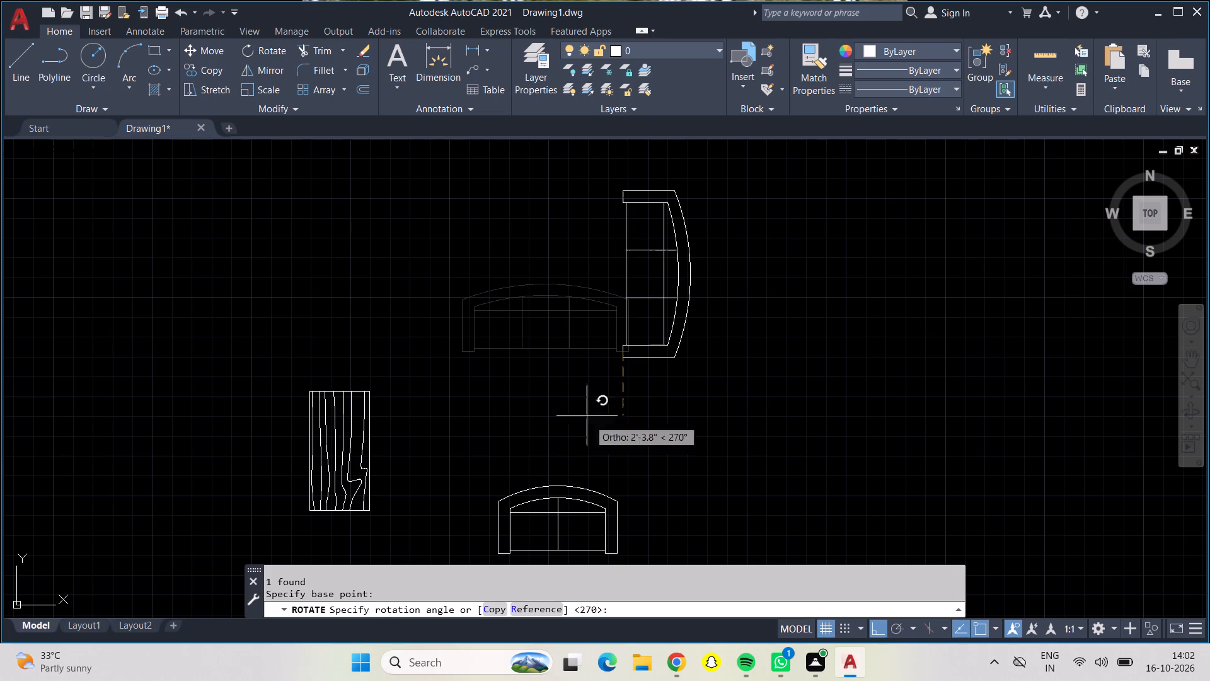
left_click(643, 466)
Move the rotated table east and north in Ortho mode, placing it just west of the three-seat sofa, in front of its seats.
middle_click_drag(593, 429, 591, 356)
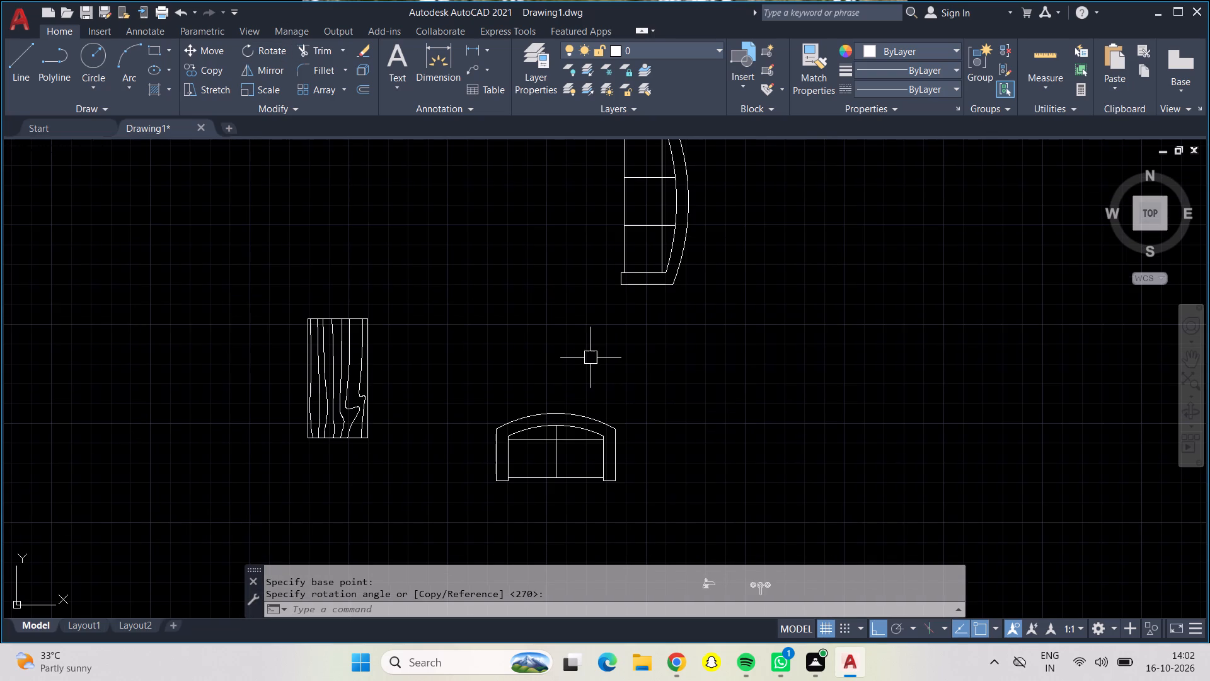
left_click(352, 351)
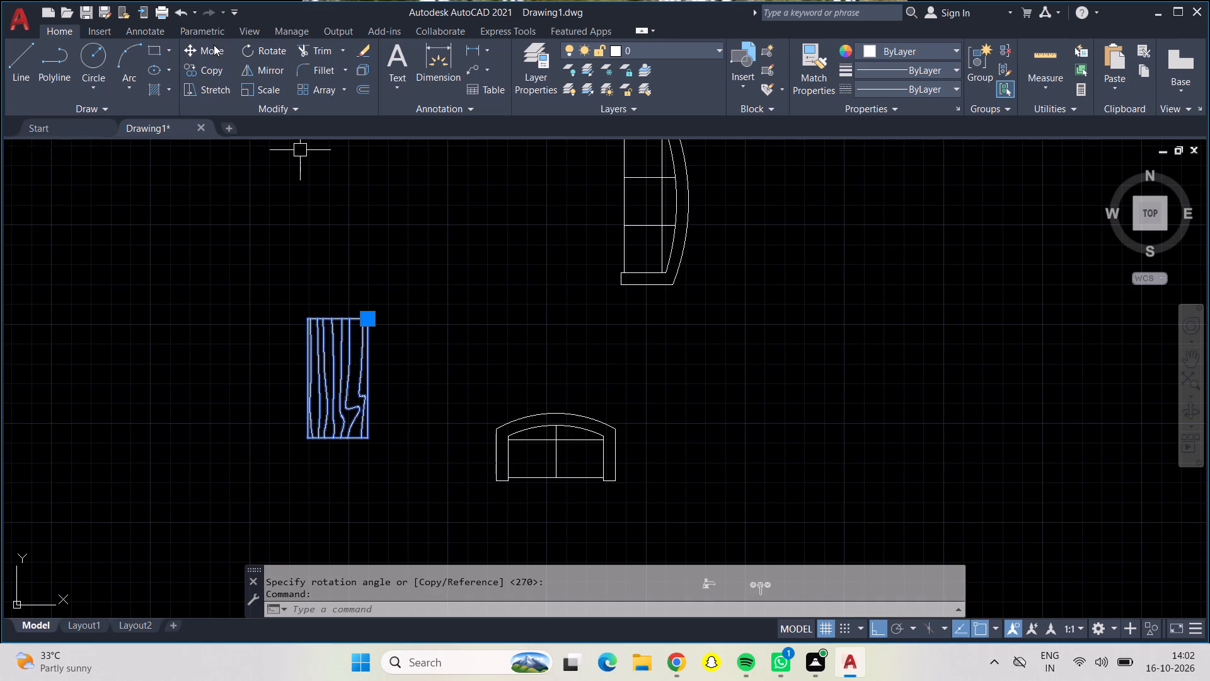
left_click(214, 45)
left_click_drag(333, 393, 338, 392)
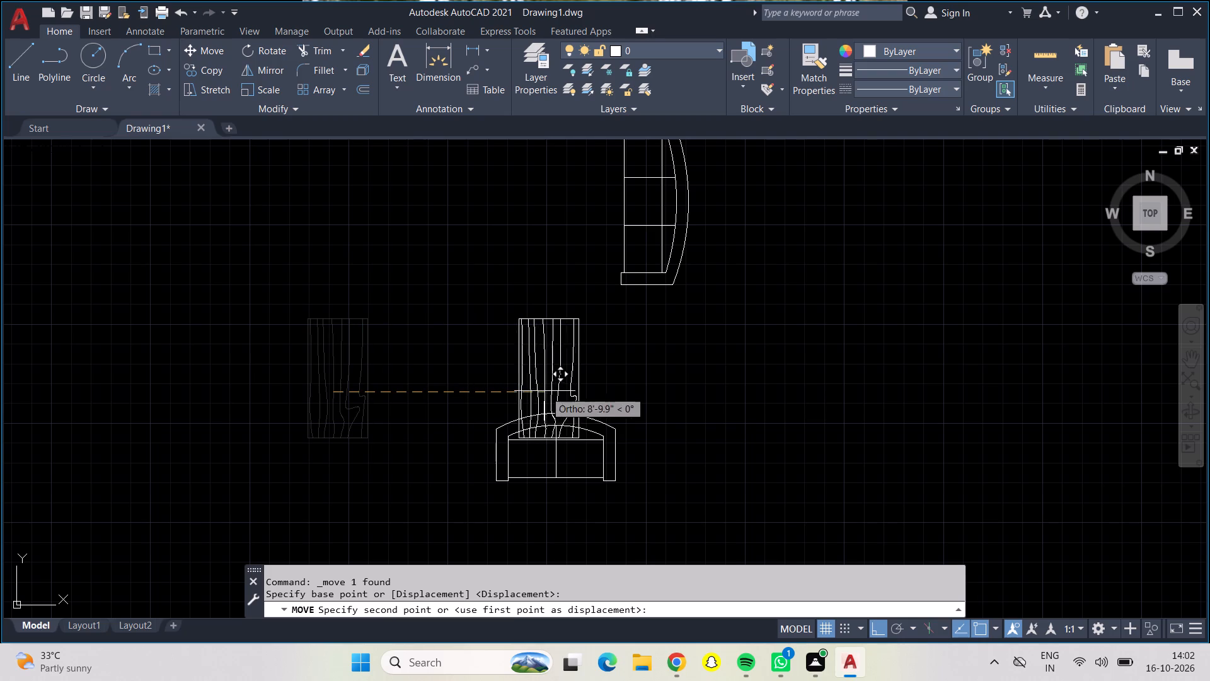
left_click(565, 388)
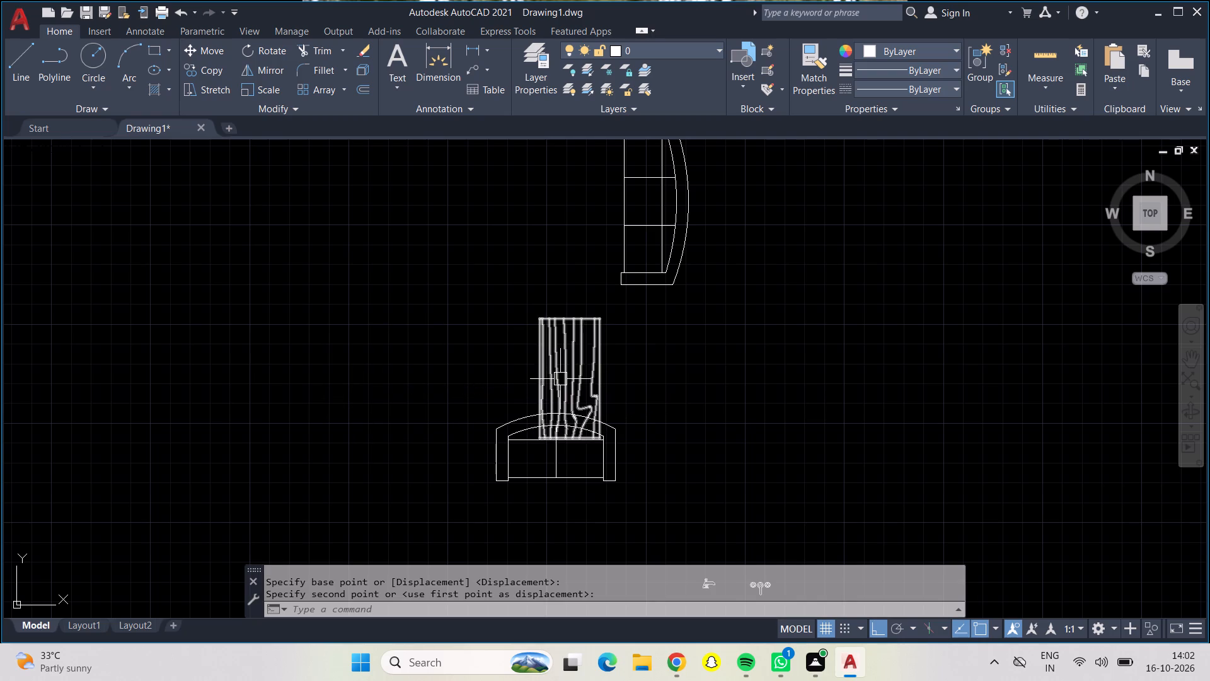
left_click_drag(563, 381, 556, 381)
left_click(199, 48)
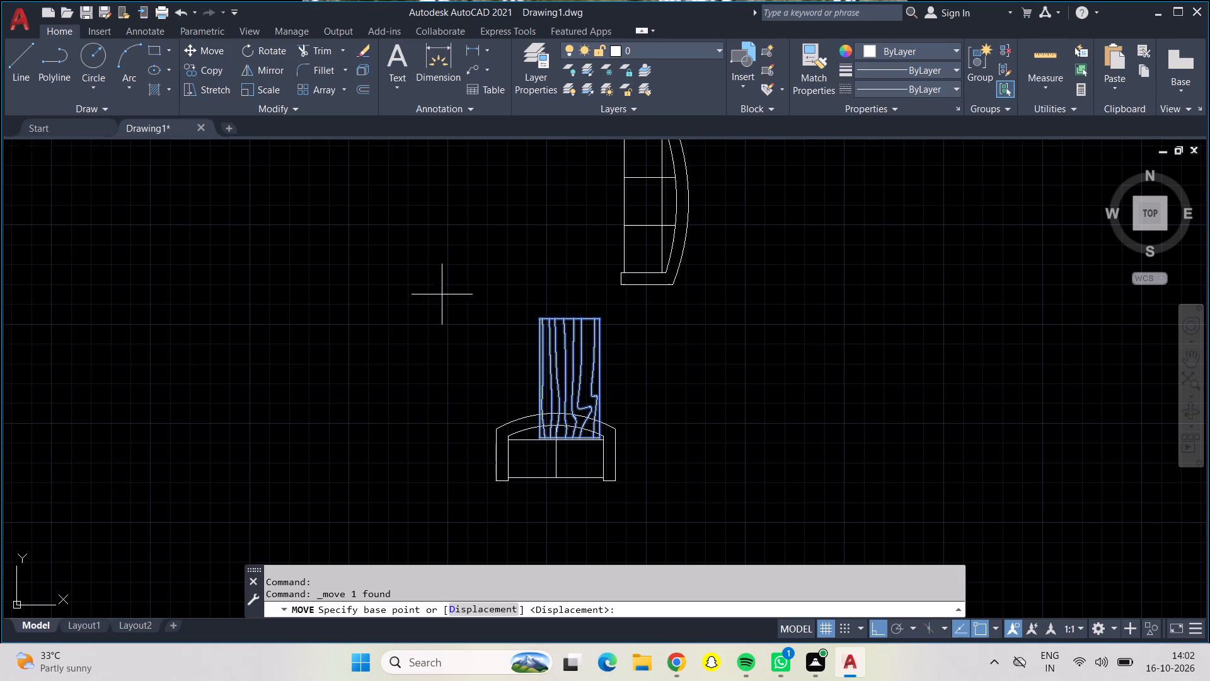
left_click_drag(570, 368, 560, 352)
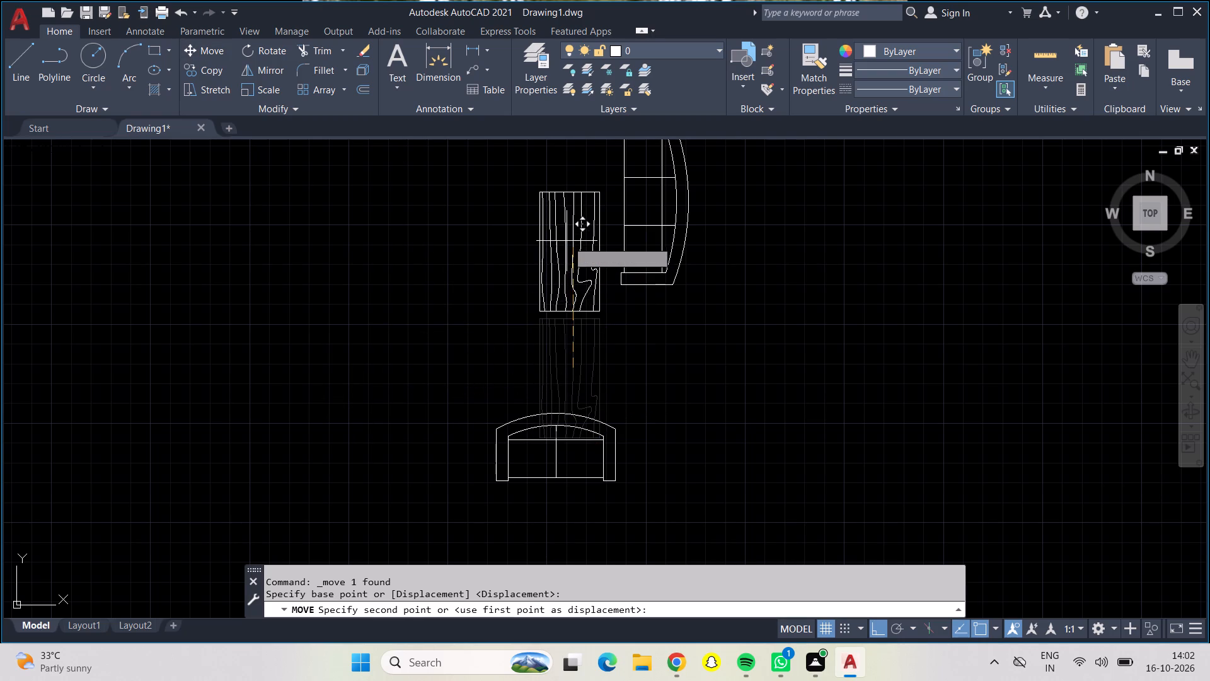
middle_click_drag(577, 213, 584, 303)
scroll(581, 303, "up", 1)
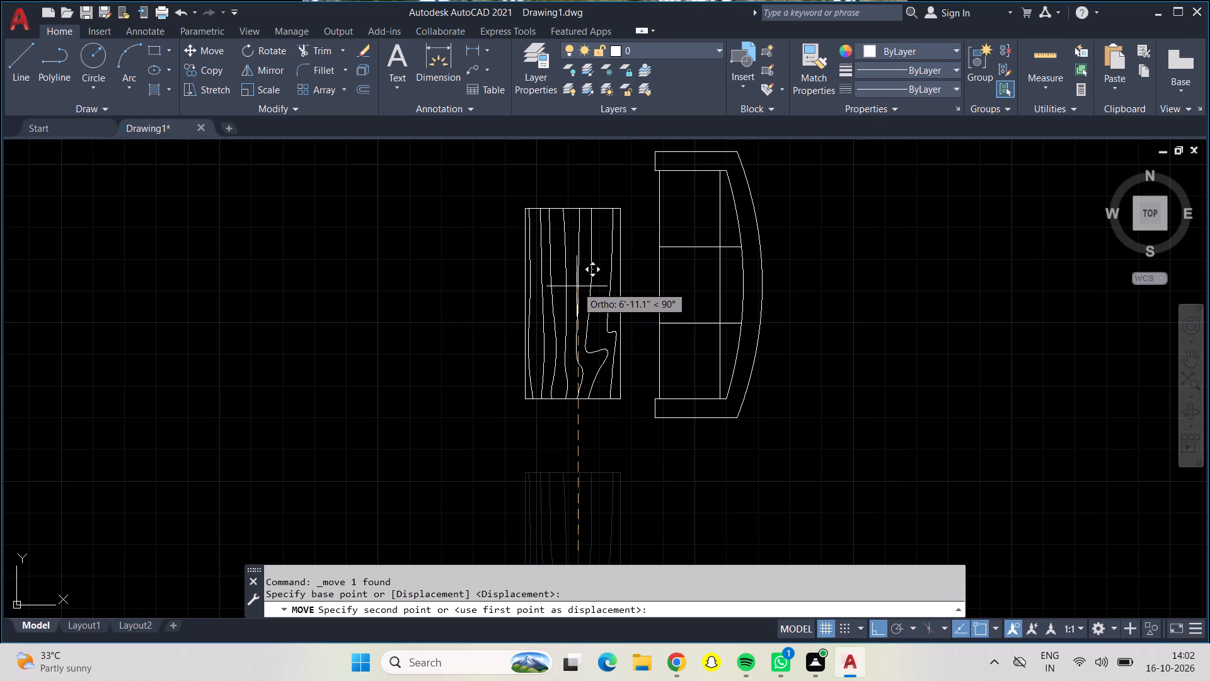
left_click(571, 278)
Move the table and three-seat sofa together straight east, clear of the space above the two-seat sofa.
scroll(584, 307, "down", 2)
middle_click_drag(619, 419, 474, 352)
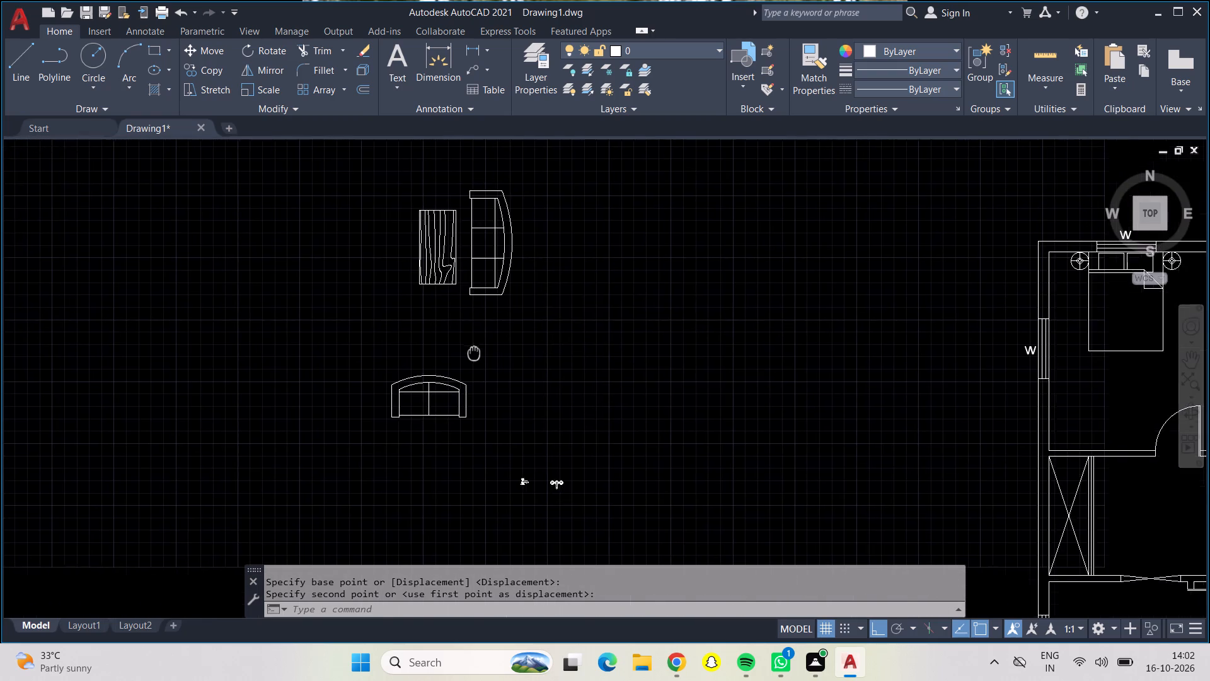
scroll(472, 351, "down", 1)
middle_click_drag(520, 395, 385, 294)
middle_click_drag(602, 422, 498, 372)
middle_click_drag(502, 369, 533, 424)
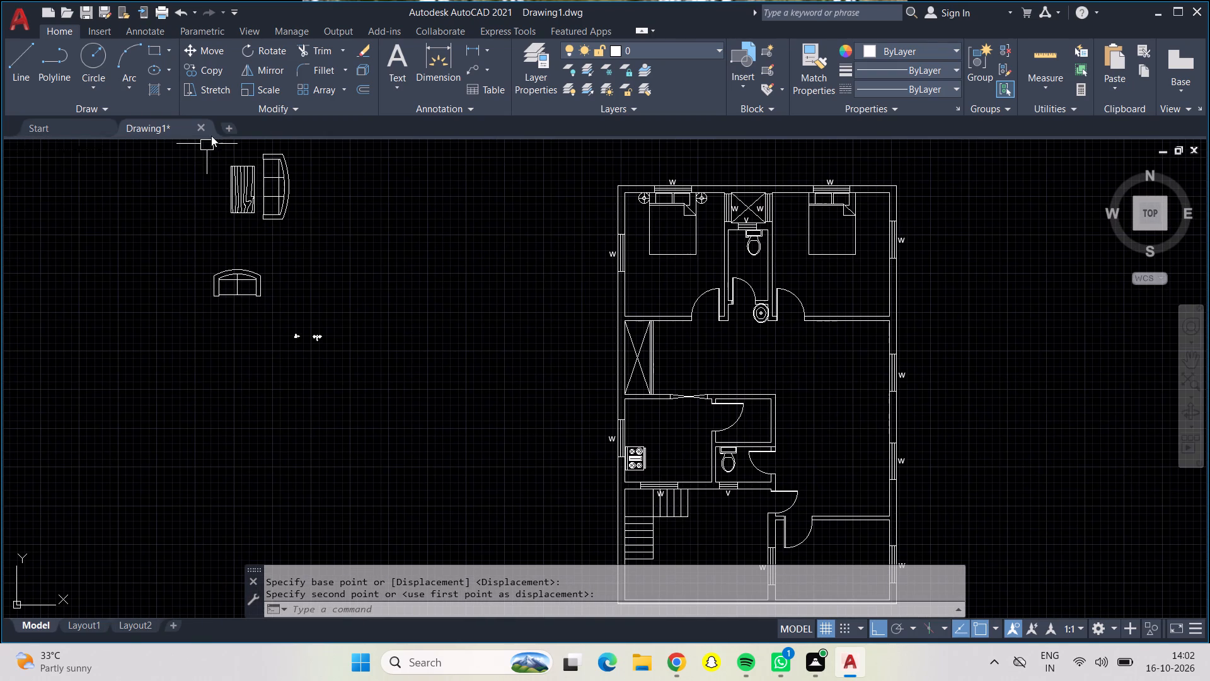
middle_click_drag(312, 241, 359, 299)
left_click(255, 203)
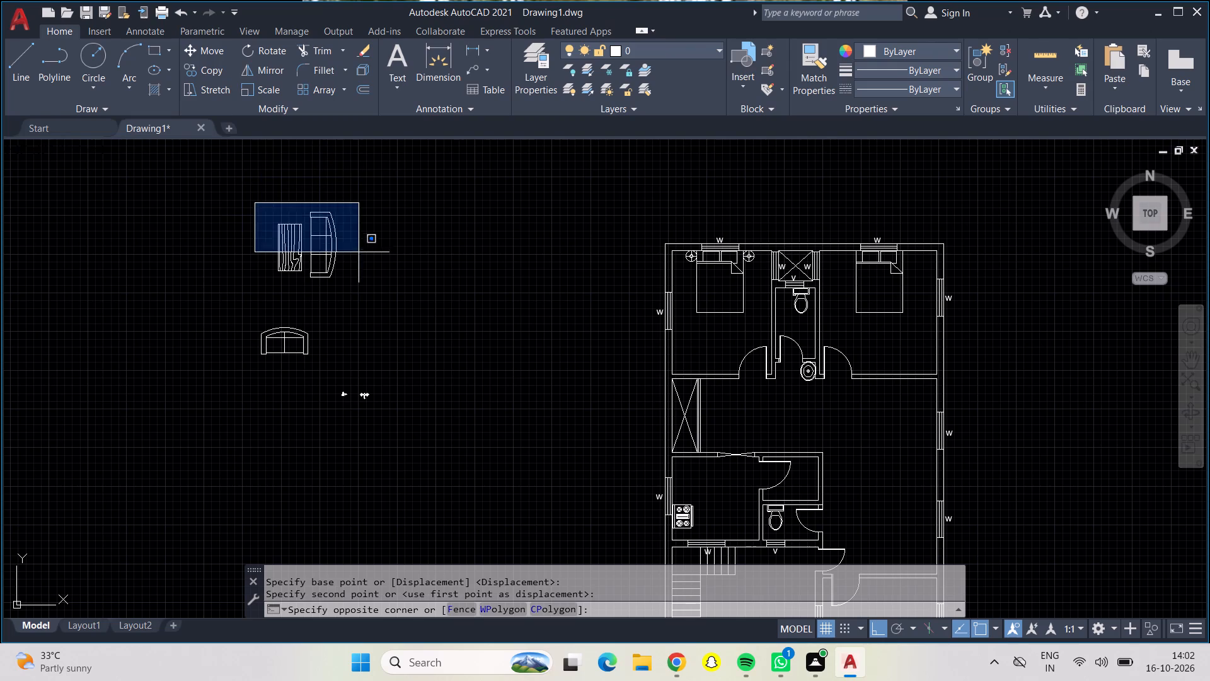
left_click(358, 276)
left_click(320, 261)
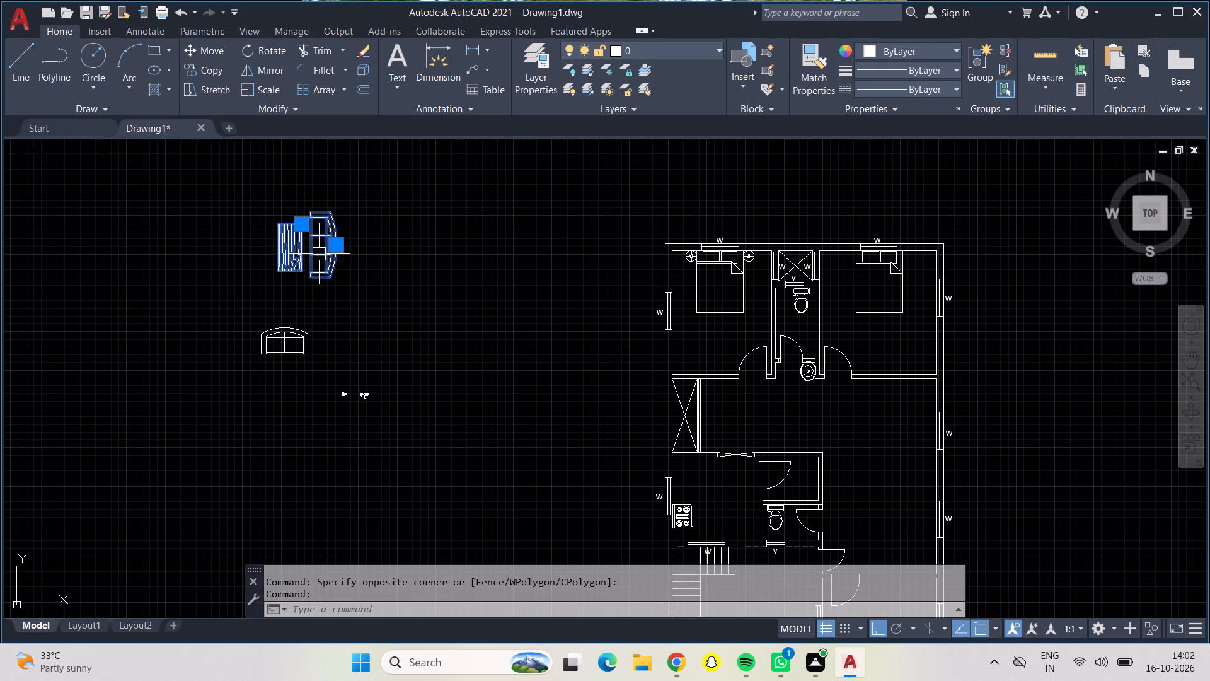
left_click(219, 47)
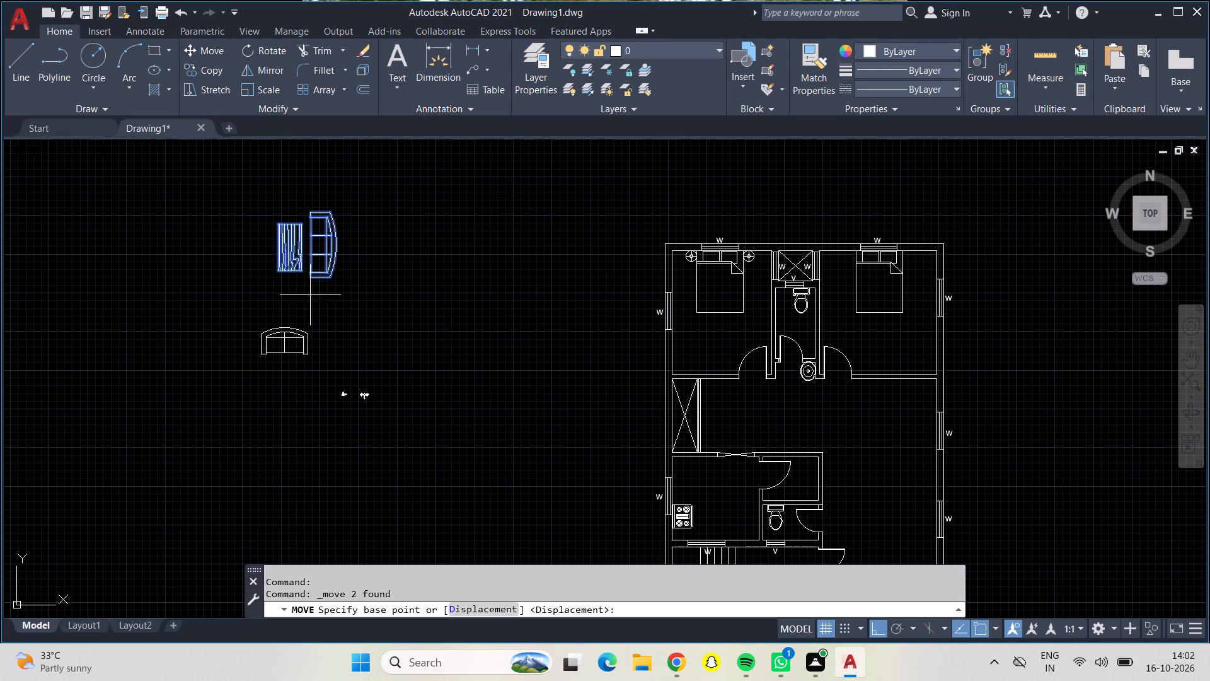
left_click(309, 277)
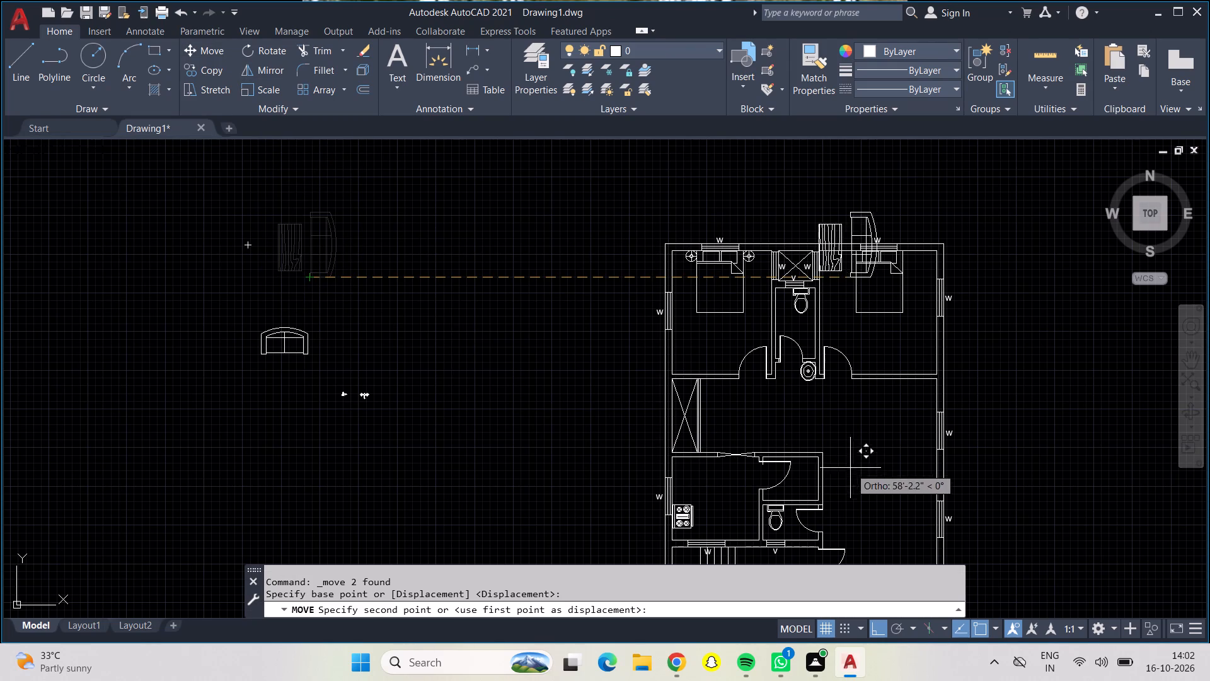
left_click(388, 213)
Rotate the two-seat sofa 180° about its northeast corner, so its back faces south.
left_click(289, 334)
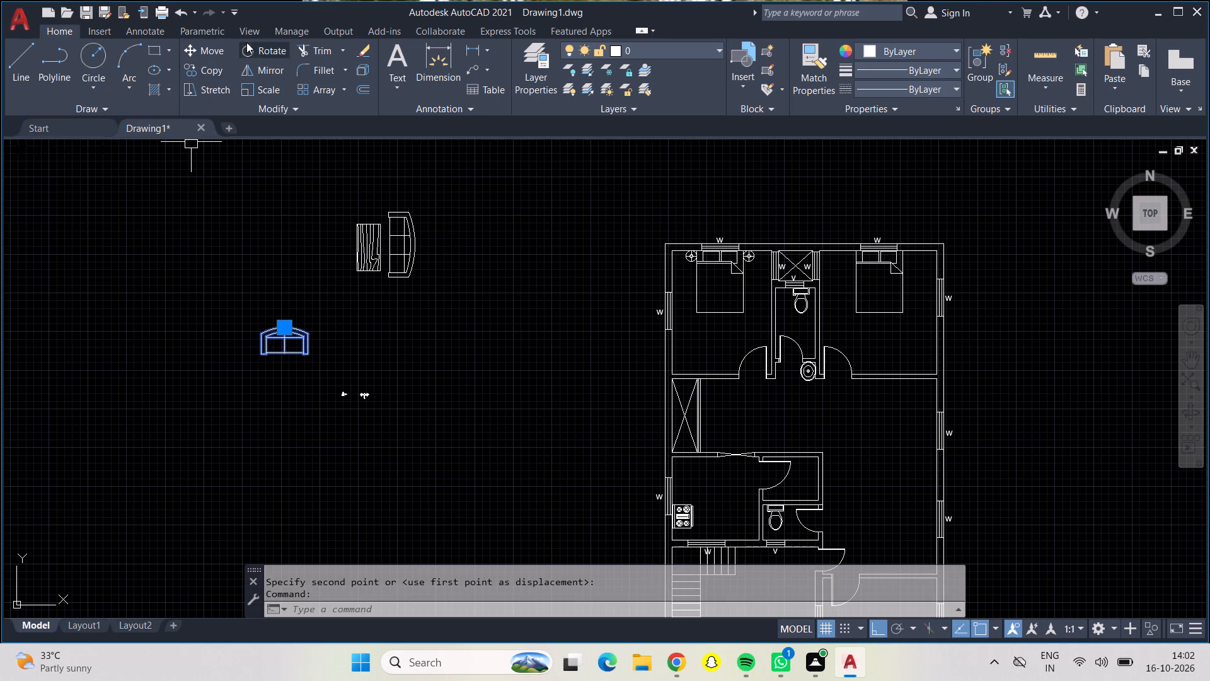
left_click(246, 42)
left_click(302, 327)
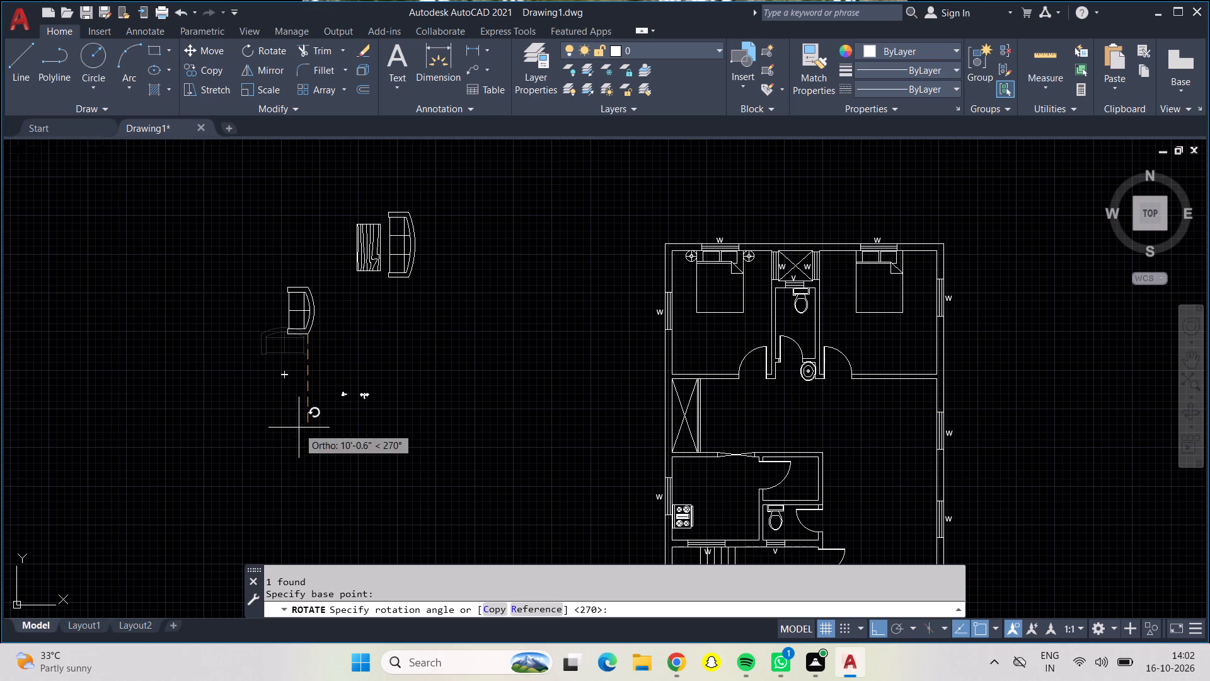
left_click(104, 428)
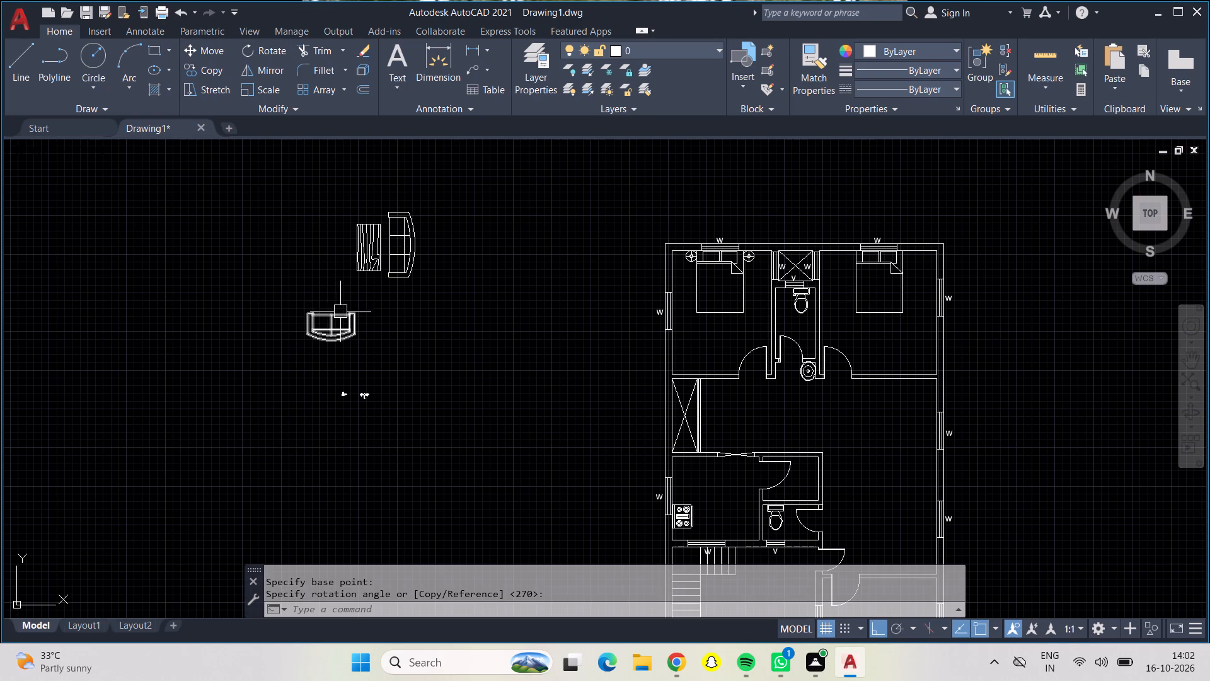
left_click(214, 56)
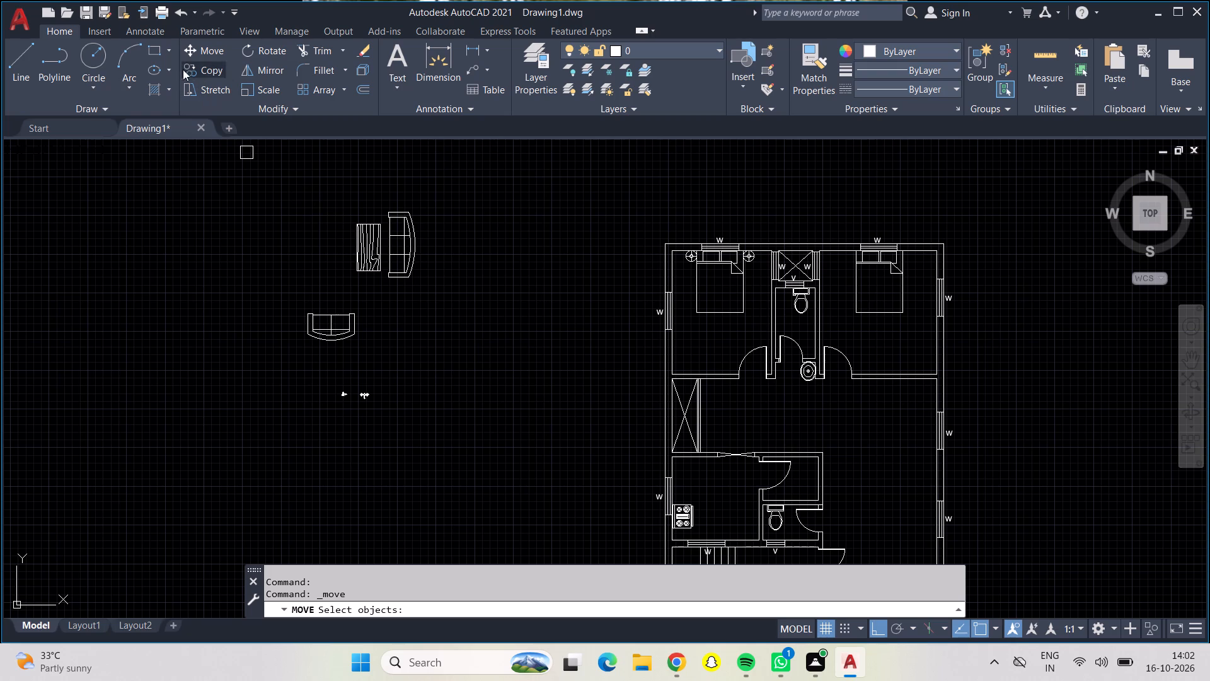
key("Escape")
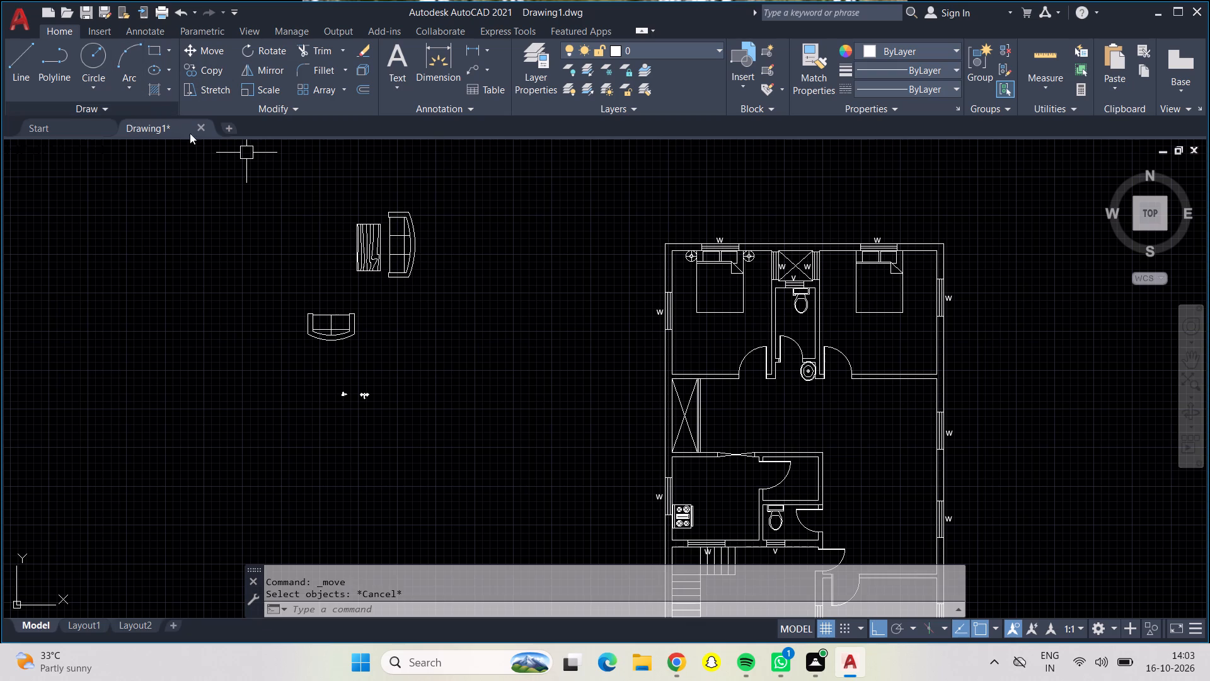
Move the table and three-seat sofa together about 4 ft straight west, so the table is above the two-seat sofa.
left_click(357, 255)
left_click(393, 259)
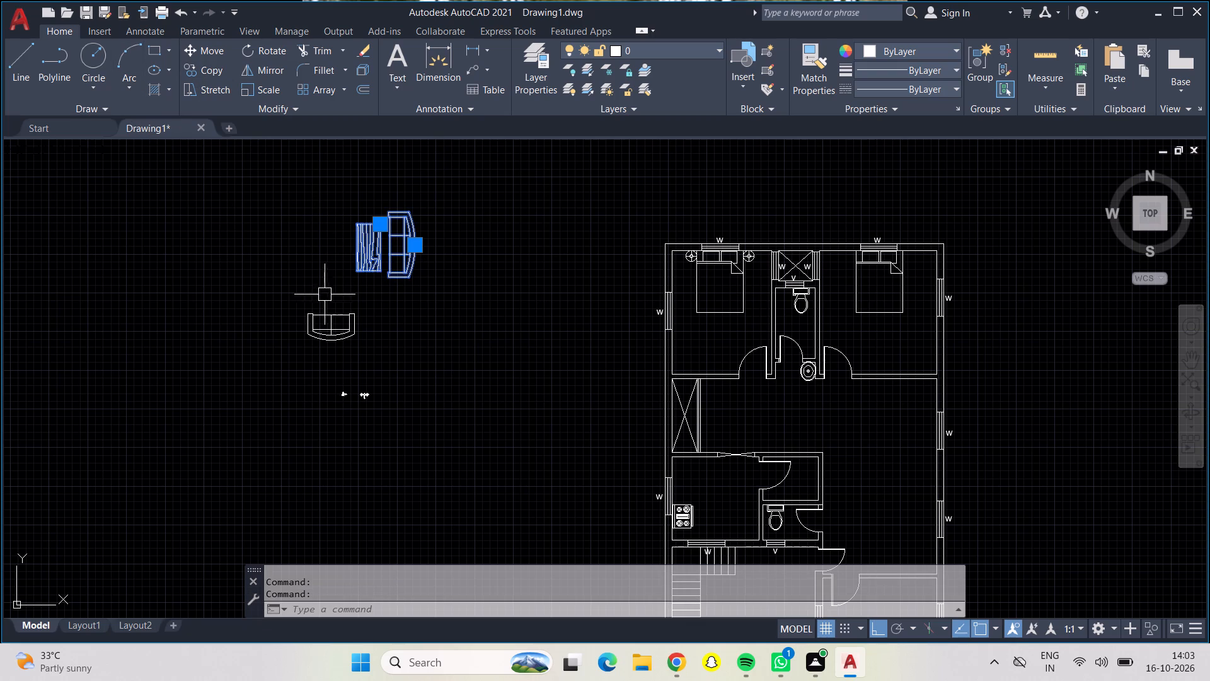
left_click(203, 52)
left_click(369, 242)
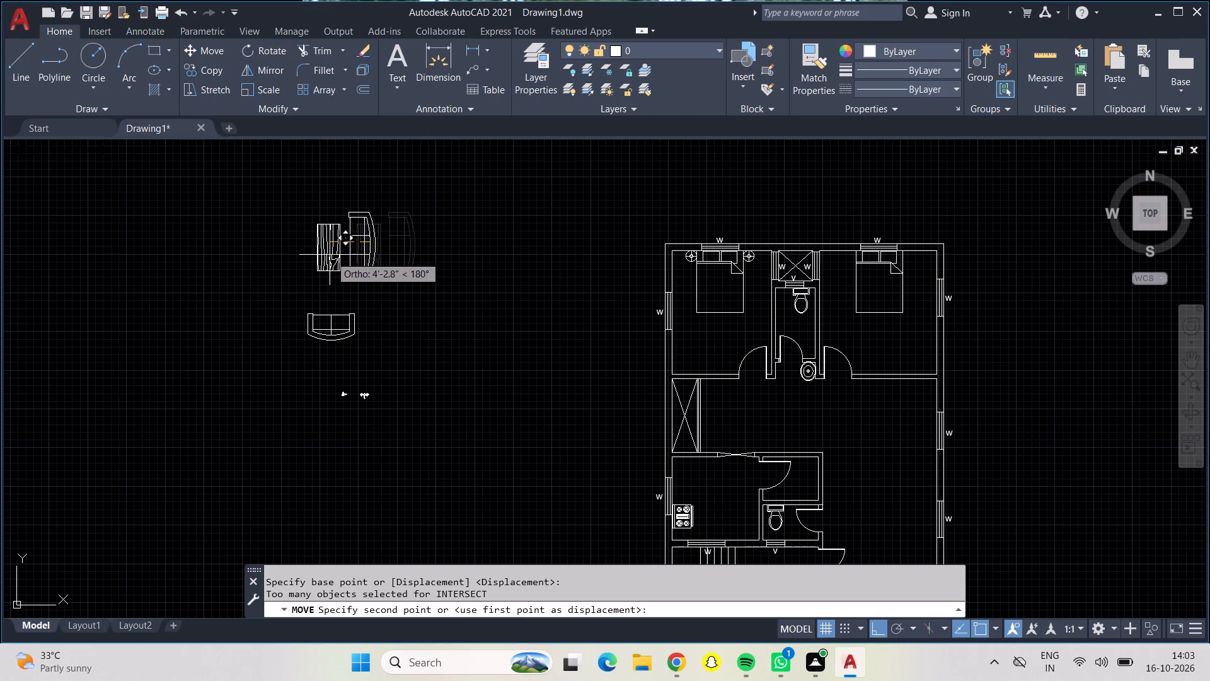
left_click(331, 256)
Move the two-seat sofa about 3'-9" straight north, placing it just south of the table.
left_click(316, 334)
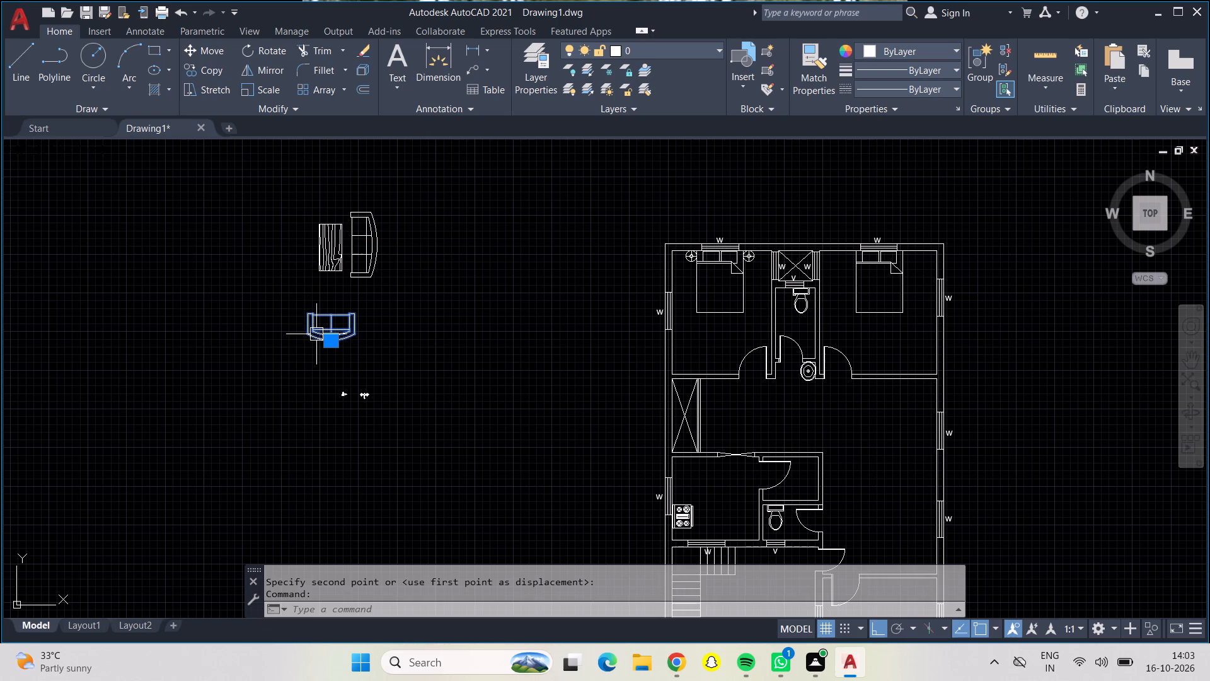
left_click(215, 50)
left_click(325, 322)
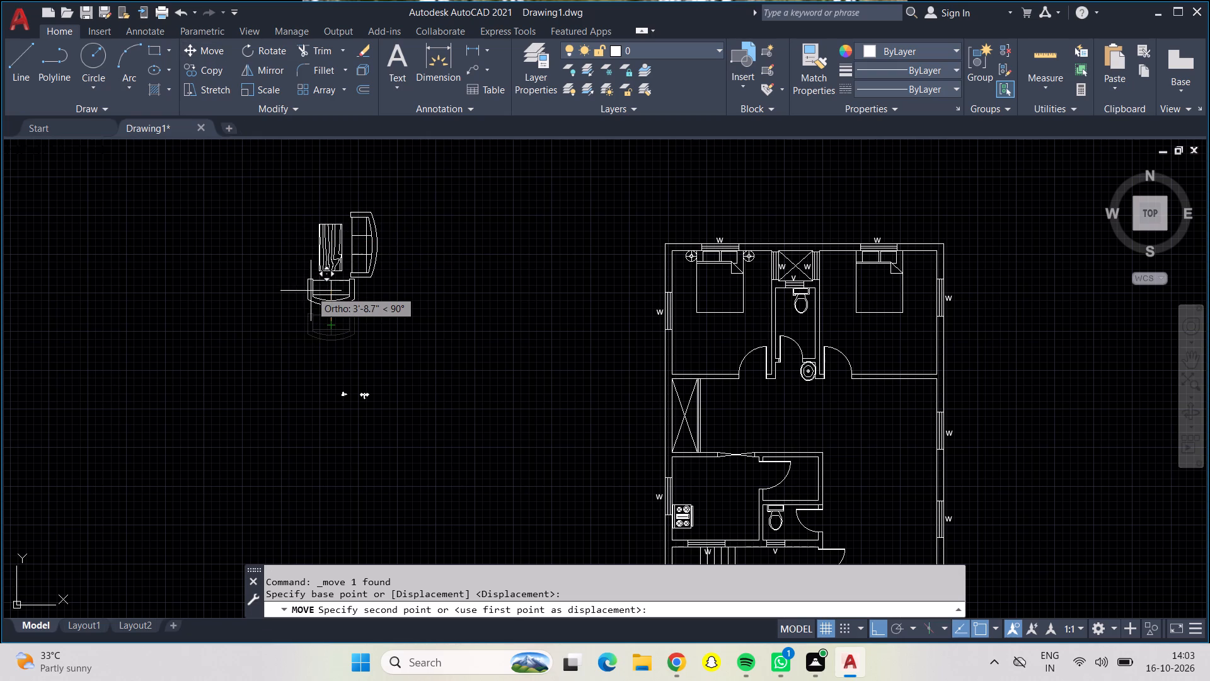
left_click(311, 291)
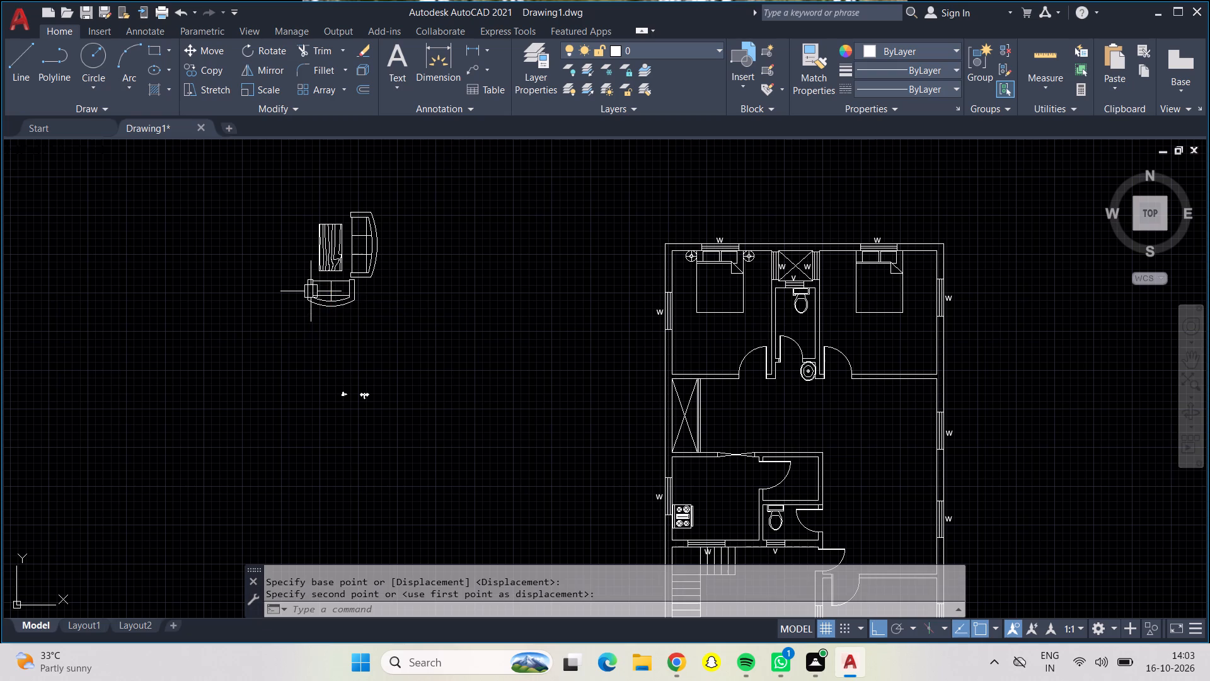
Move both sofas and the table together, with Ortho off, into the living room's southeast corner beside the east window.
left_click_drag(253, 190, 276, 180)
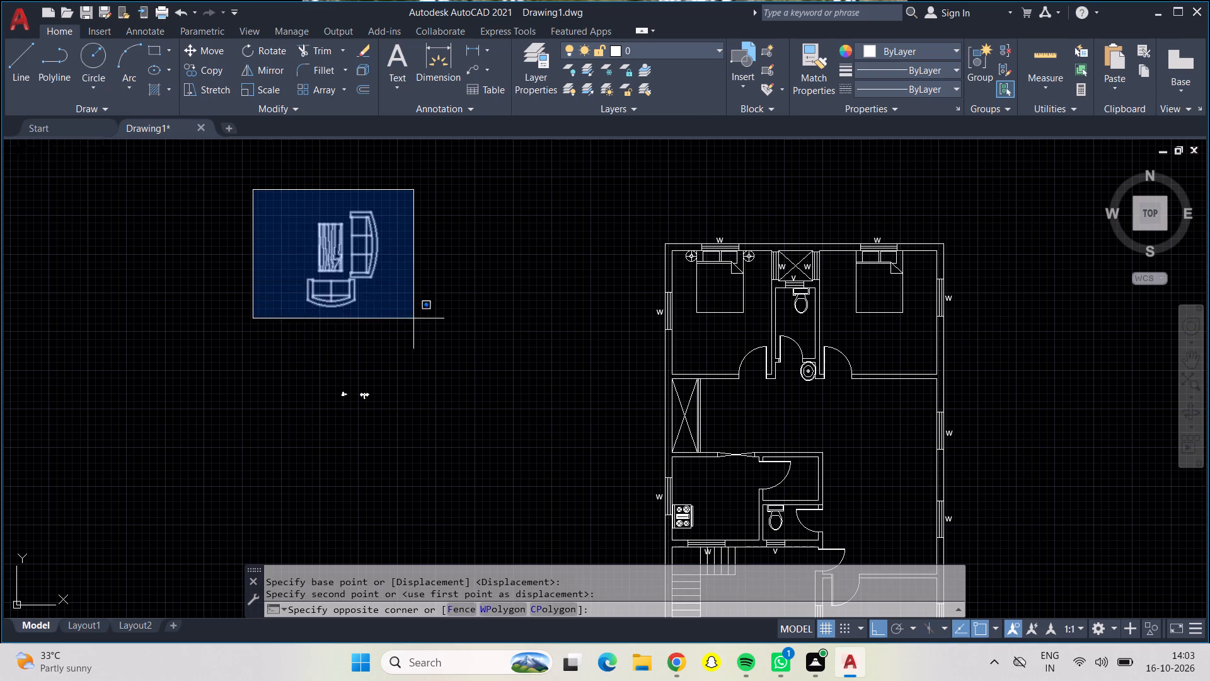
left_click(413, 319)
left_click(210, 53)
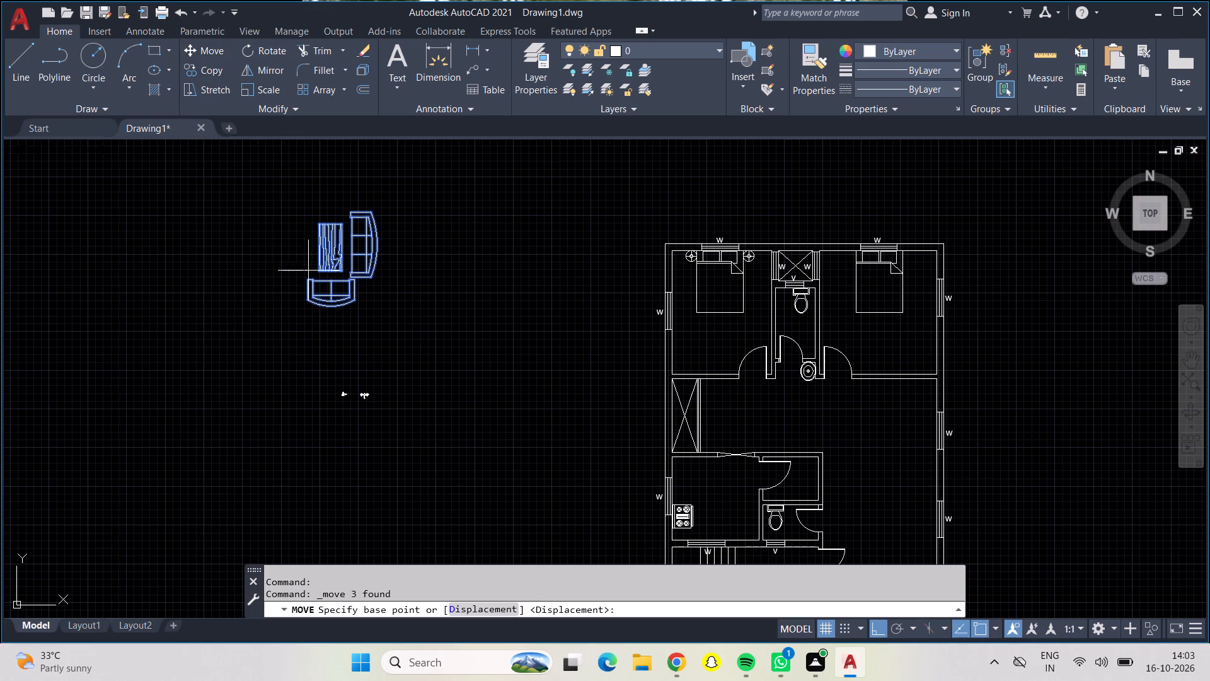
left_click(313, 262)
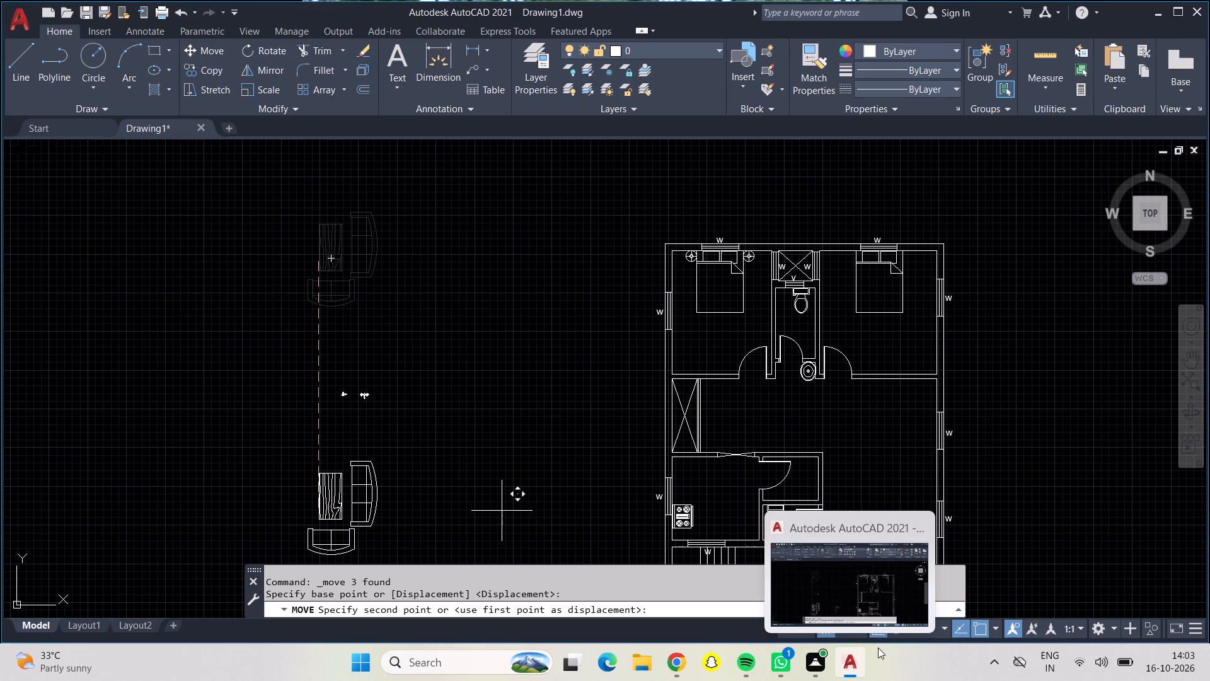
left_click(880, 627)
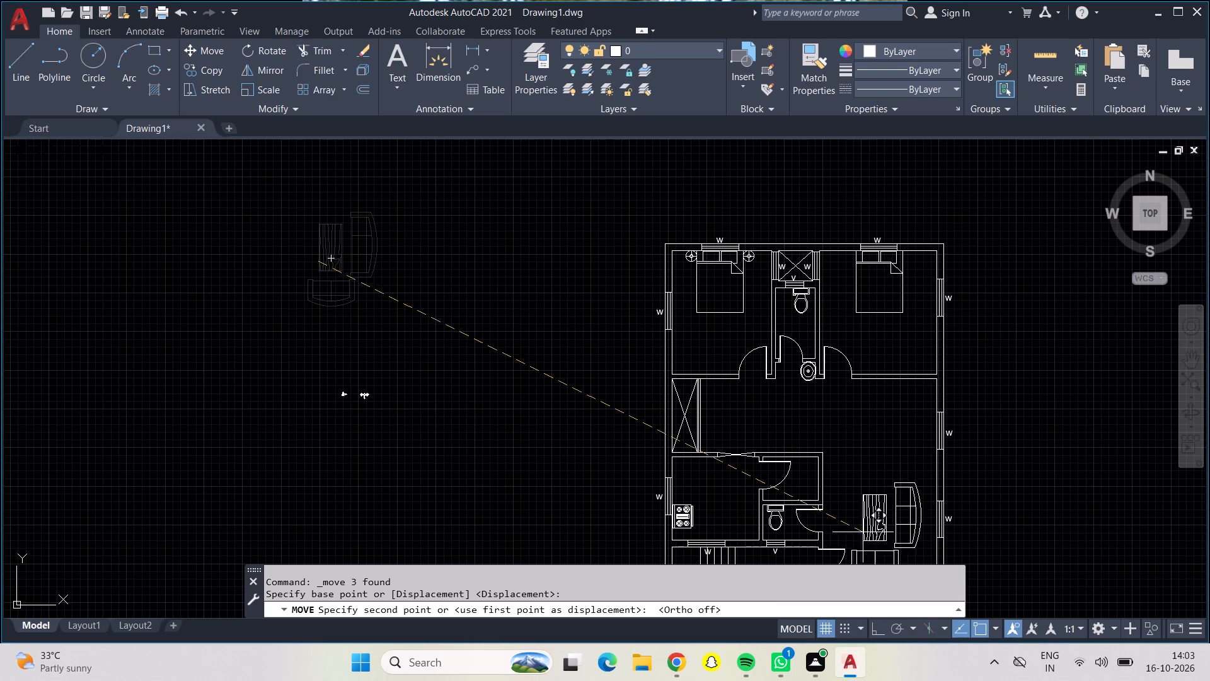
middle_click_drag(851, 497, 684, 424)
scroll(737, 484, "up", 1)
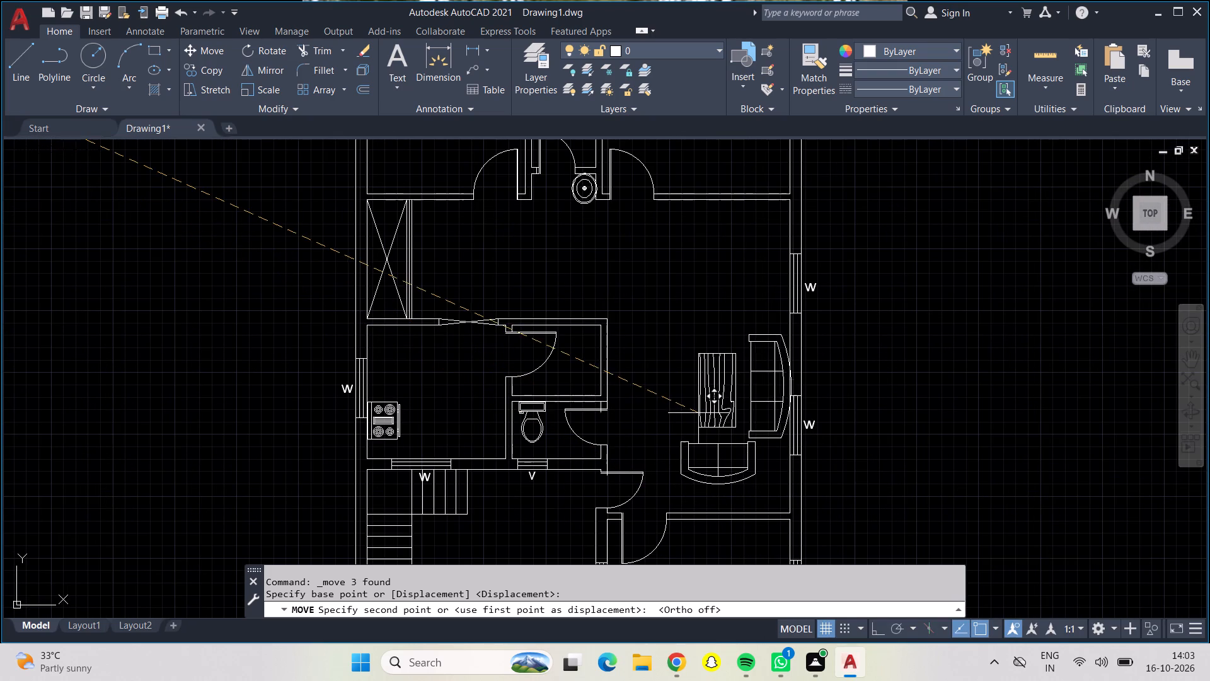
middle_click_drag(687, 413, 574, 281)
scroll(623, 380, "up", 2)
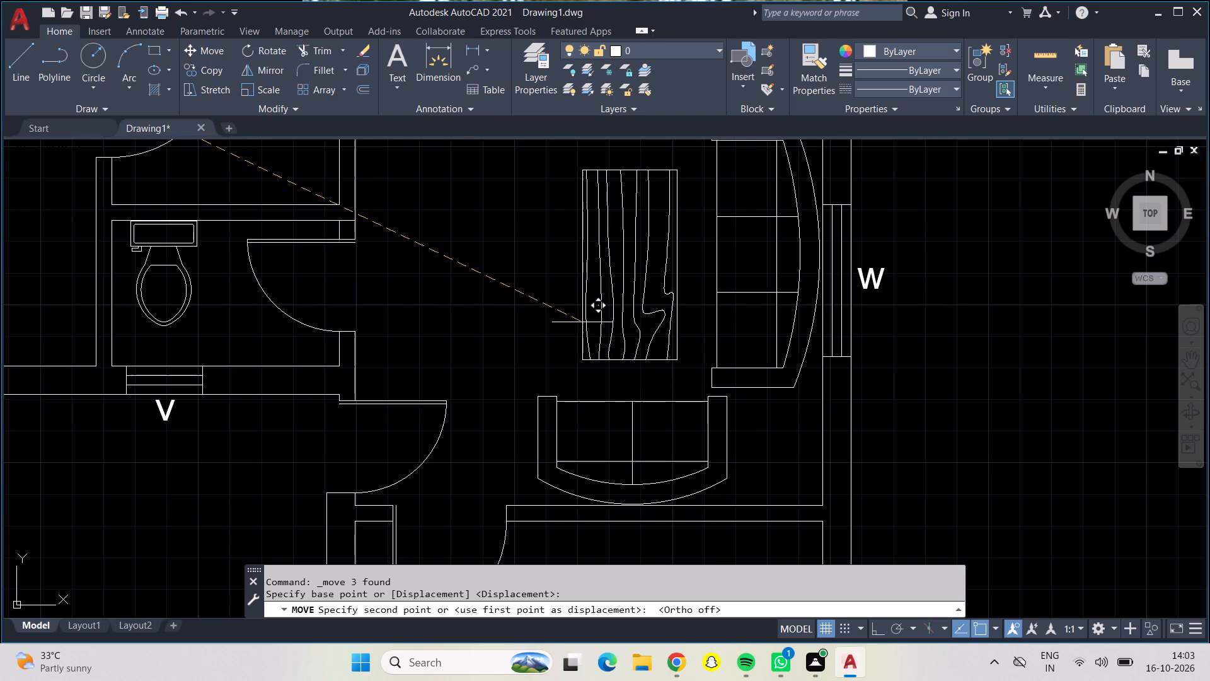
left_click(582, 322)
Browse the Home - Space Planner and Kitchens sample drawings in DesignCenter for a suitable furniture block.
scroll(582, 322, "down", 2)
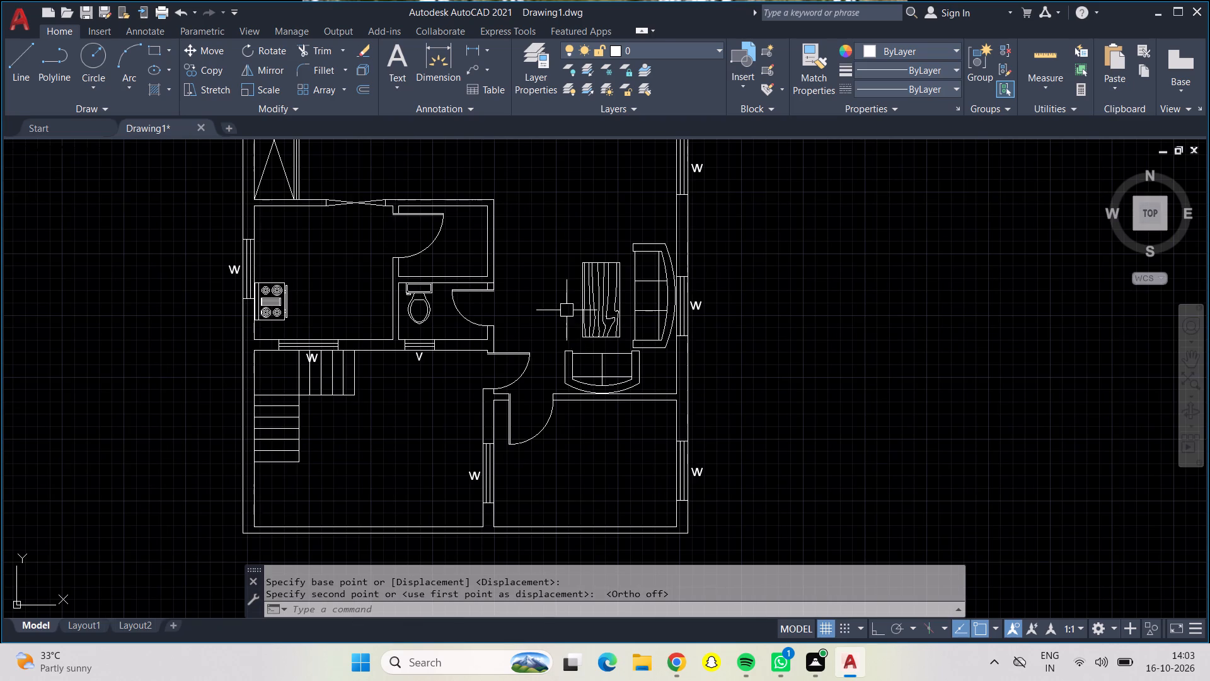
middle_click_drag(564, 308, 568, 376)
middle_click_drag(593, 250, 587, 302)
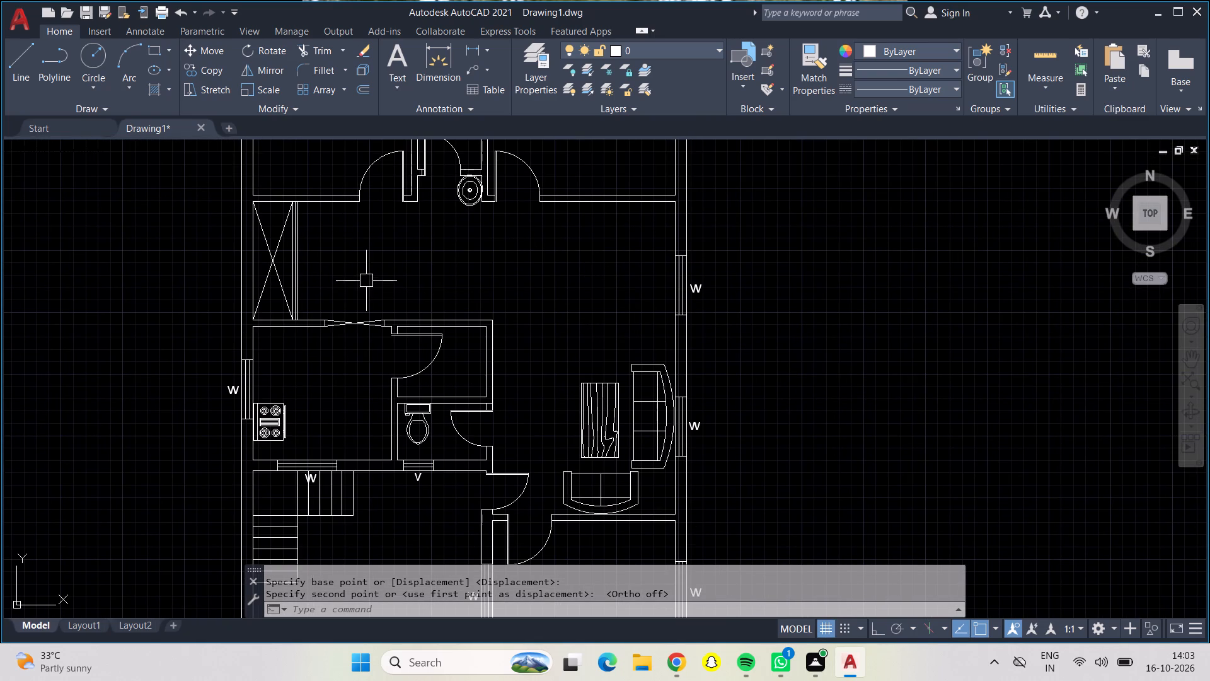
key("ctrl+2")
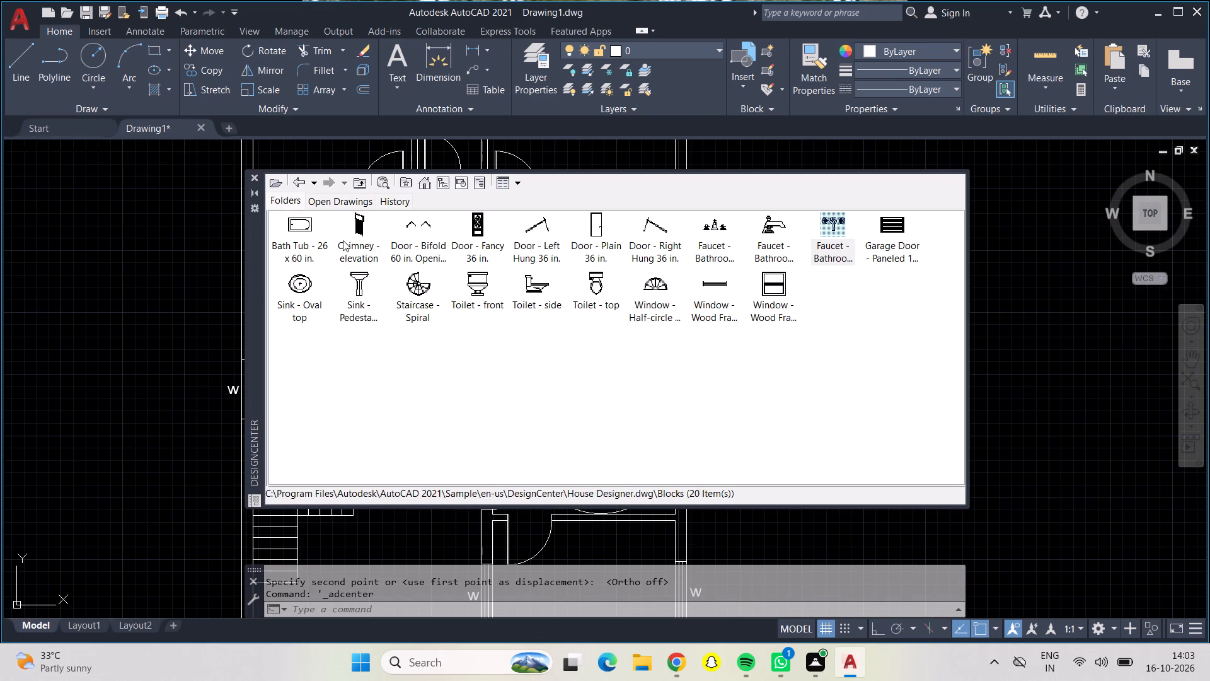
left_click(291, 185)
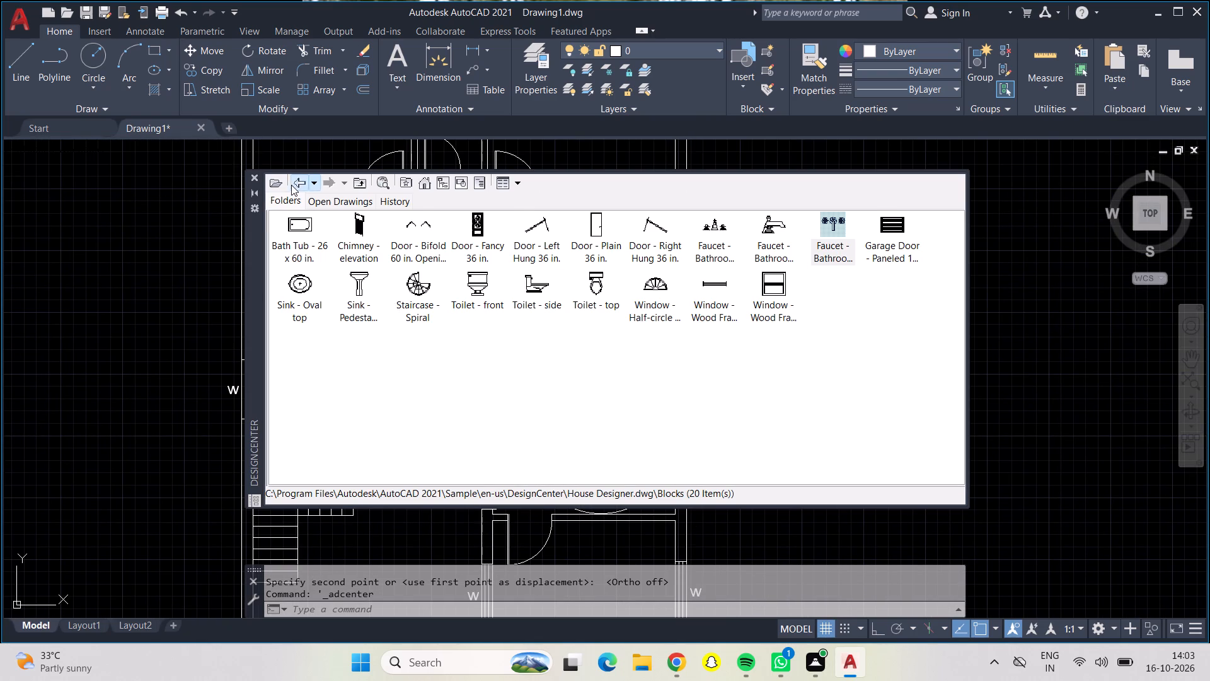
left_click(301, 185)
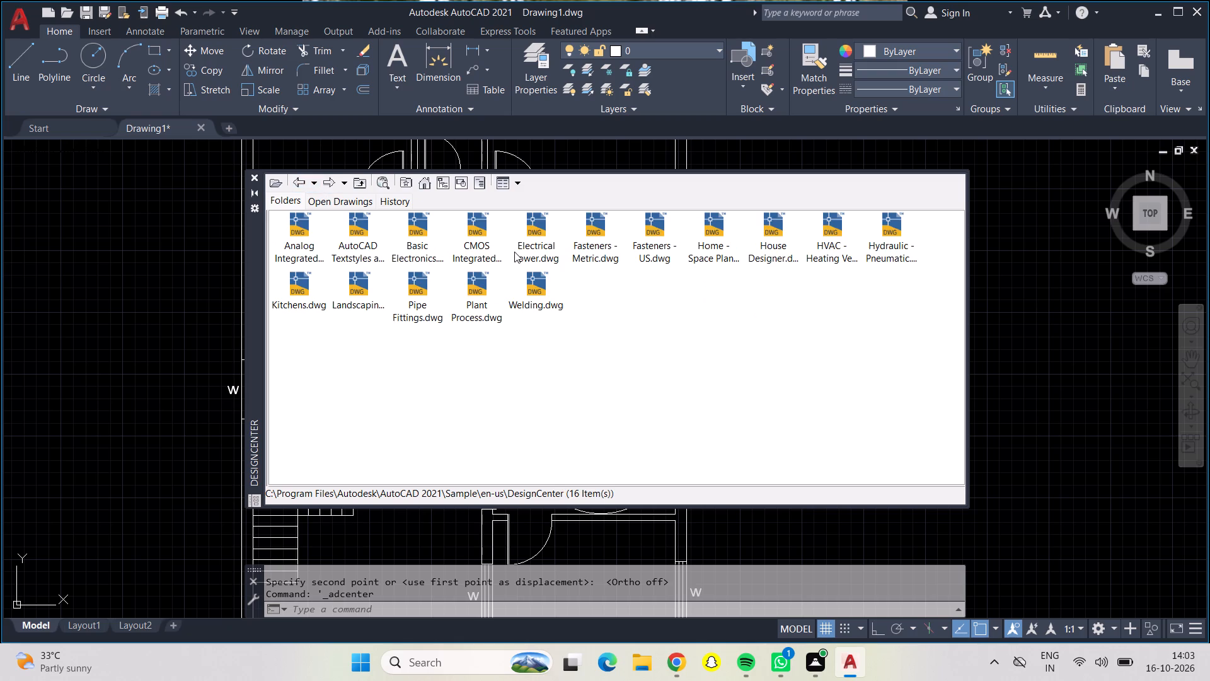
left_click(717, 237)
left_click(717, 236)
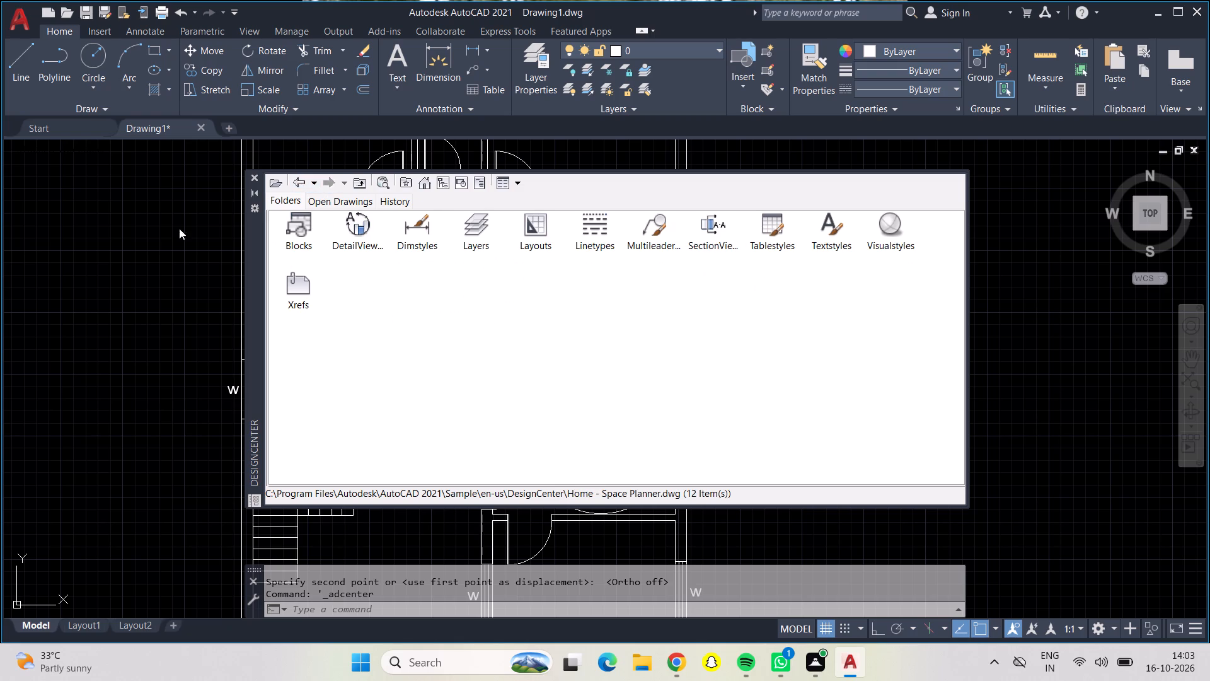
double_click(318, 223)
left_click(306, 175)
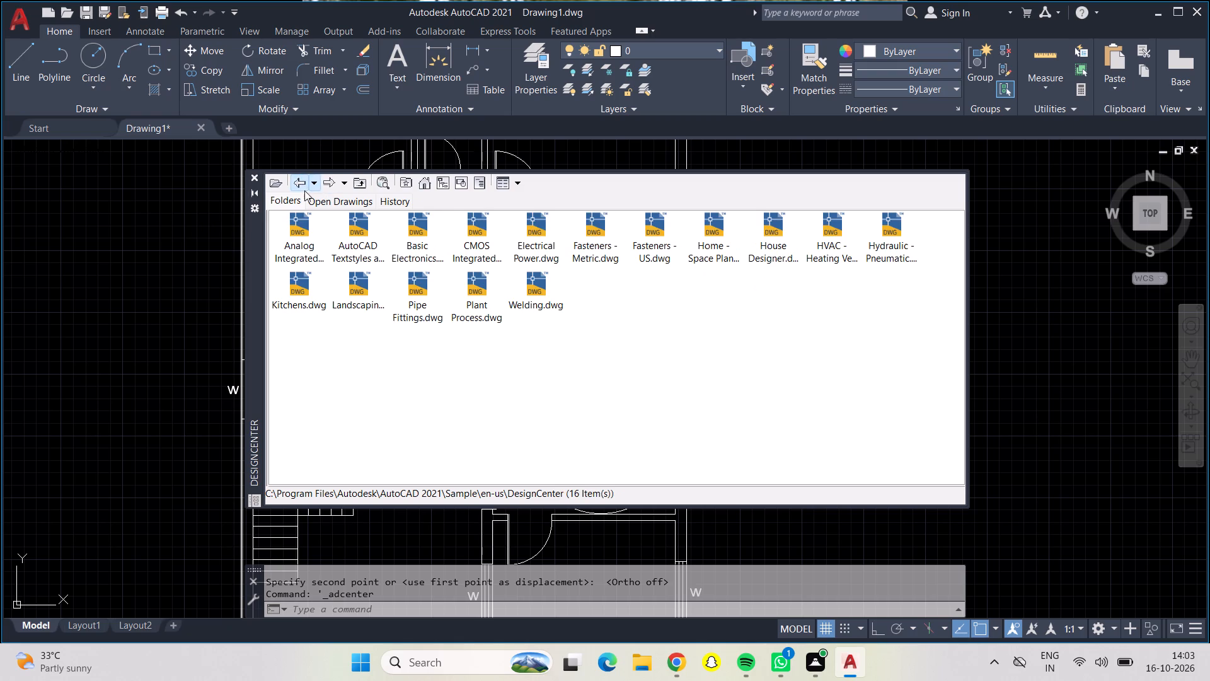
double_click(299, 285)
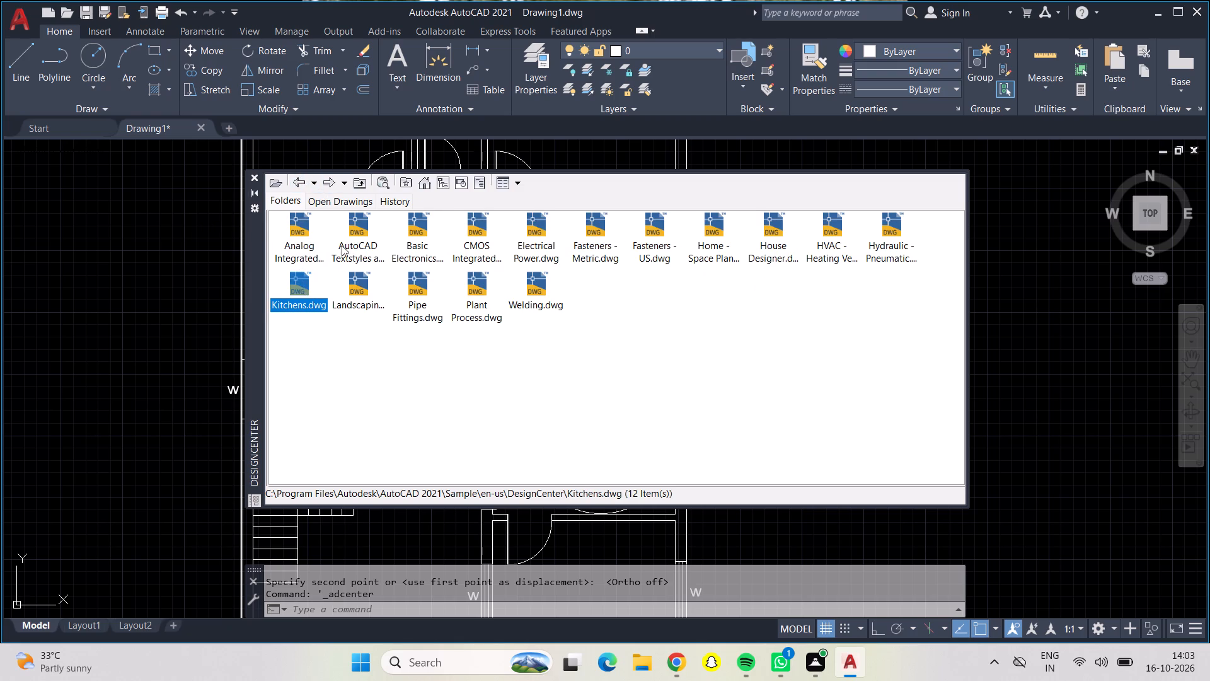
double_click(299, 218)
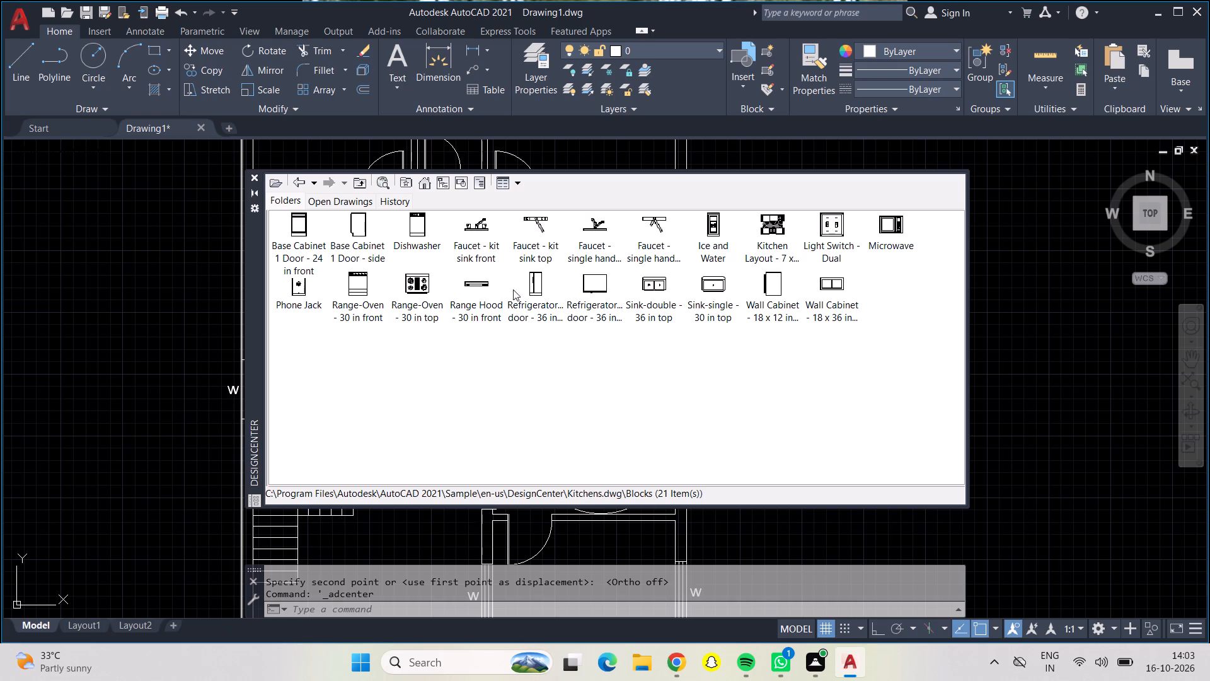
Insert the Dining Set - 36 x 72 in. block from Home - Space Planner.dwg into the empty space west of the house.
double_click(296, 180)
left_click(296, 180)
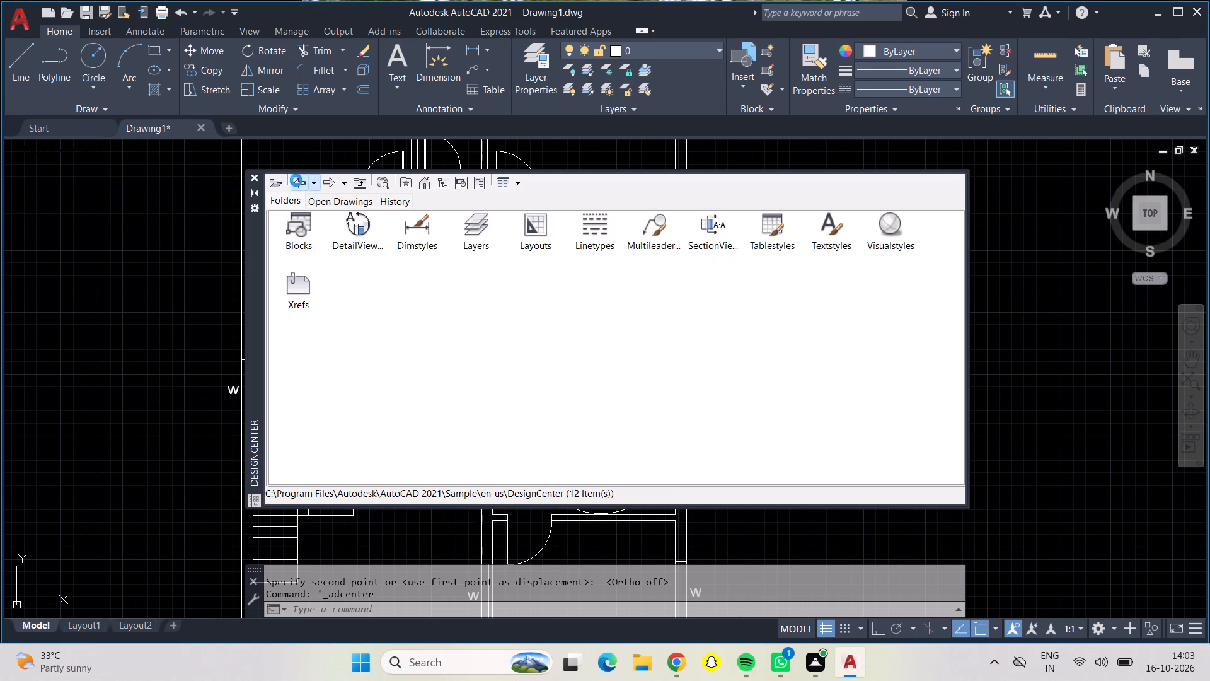
triple_click(712, 227)
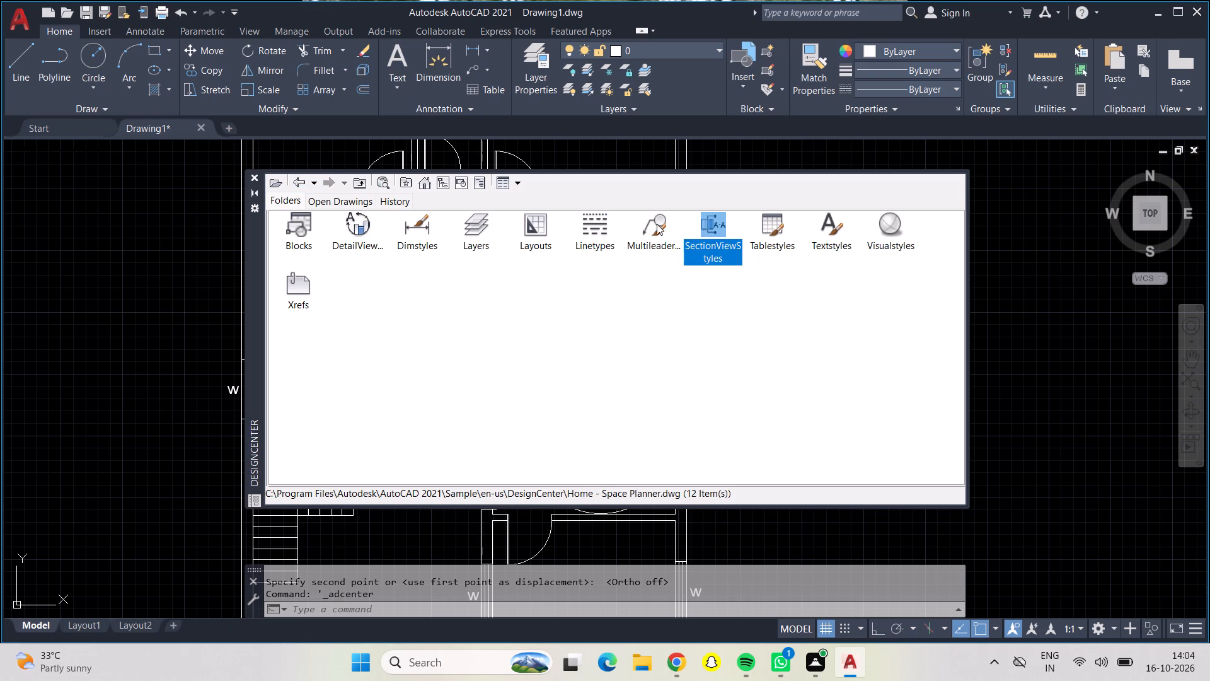
double_click(293, 223)
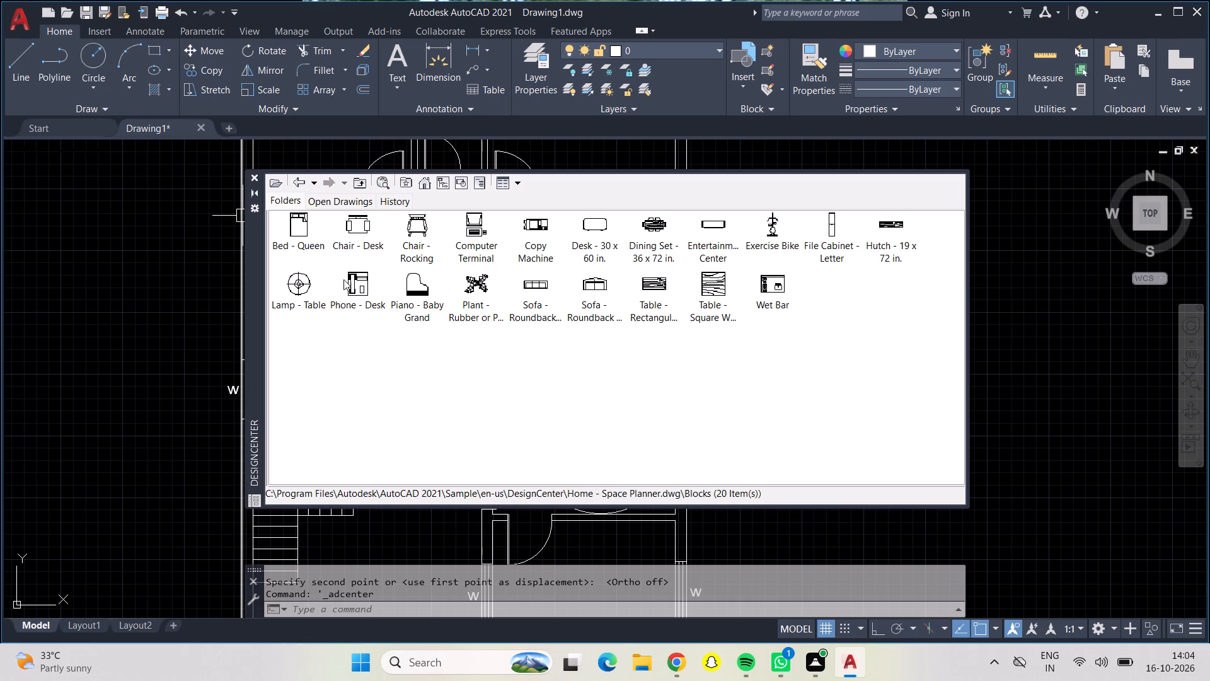
left_click_drag(654, 225, 226, 286)
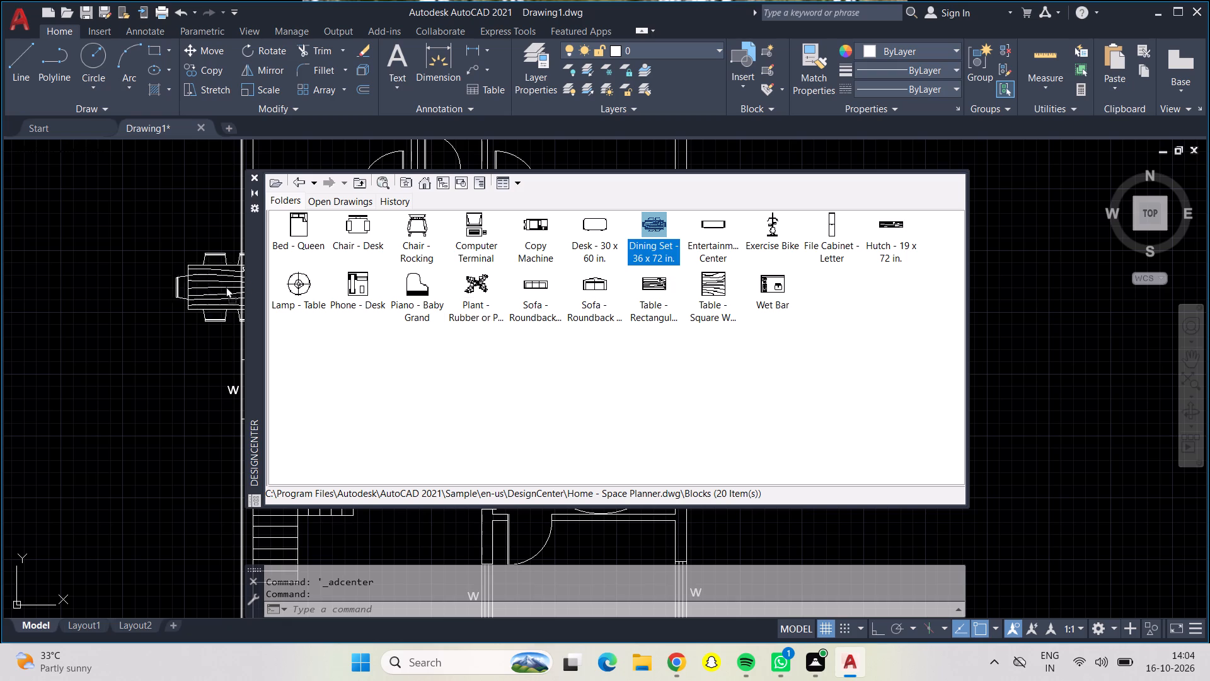
left_click_drag(226, 286, 113, 246)
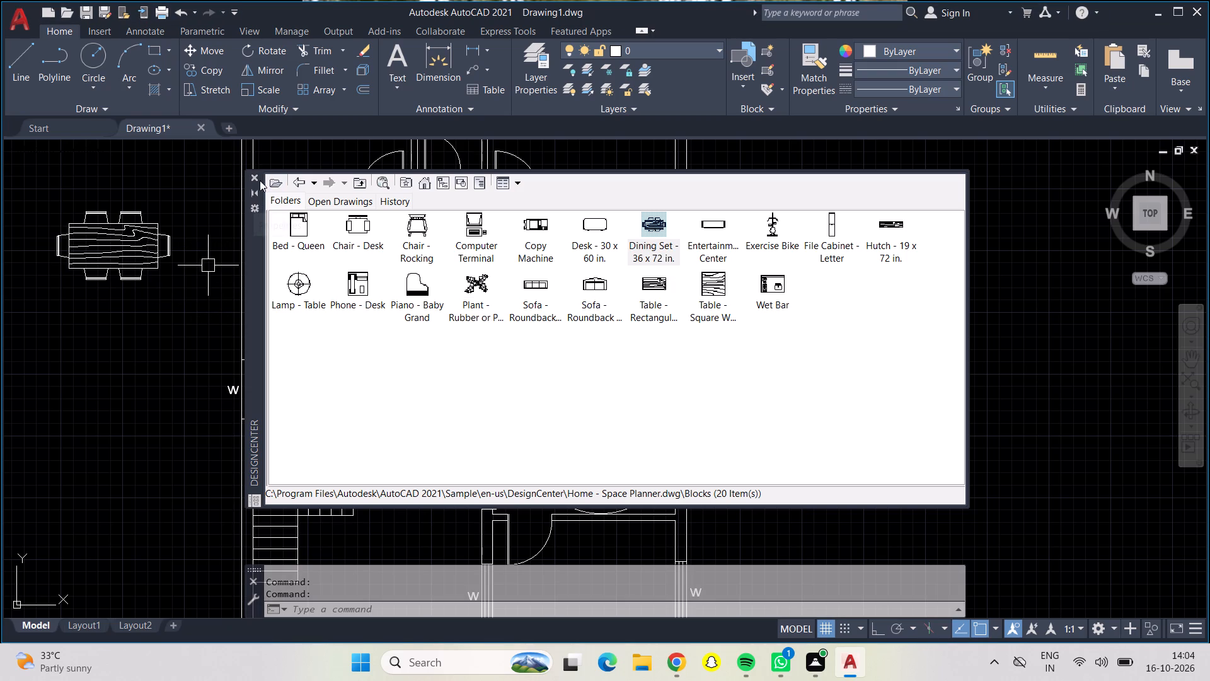
left_click(252, 177)
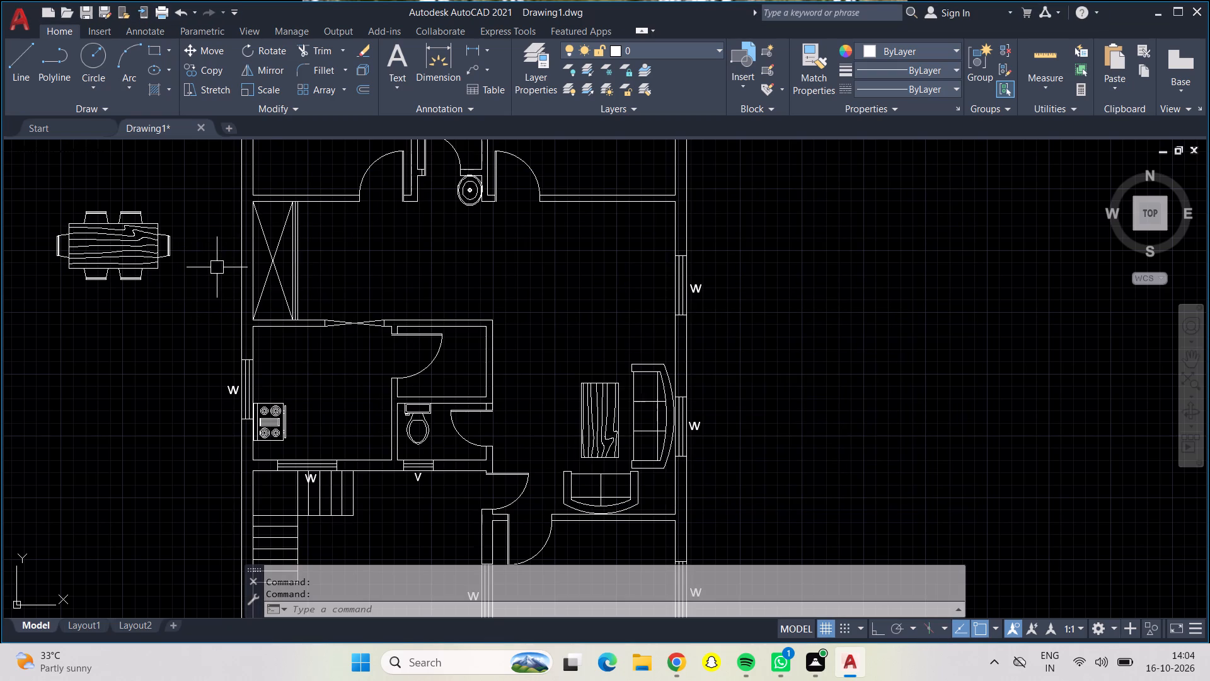
Rotate the dining set 270° about the outer end of its east chair, so the table runs north-south.
left_click(153, 242)
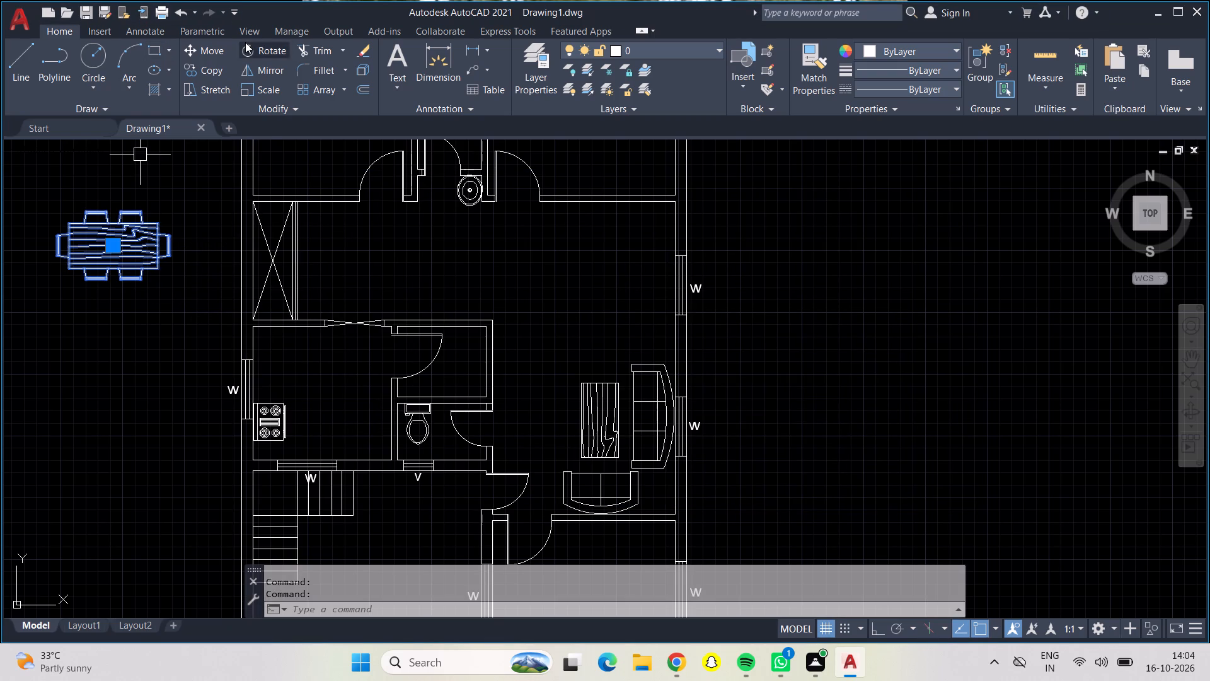
left_click(245, 42)
left_click(171, 255)
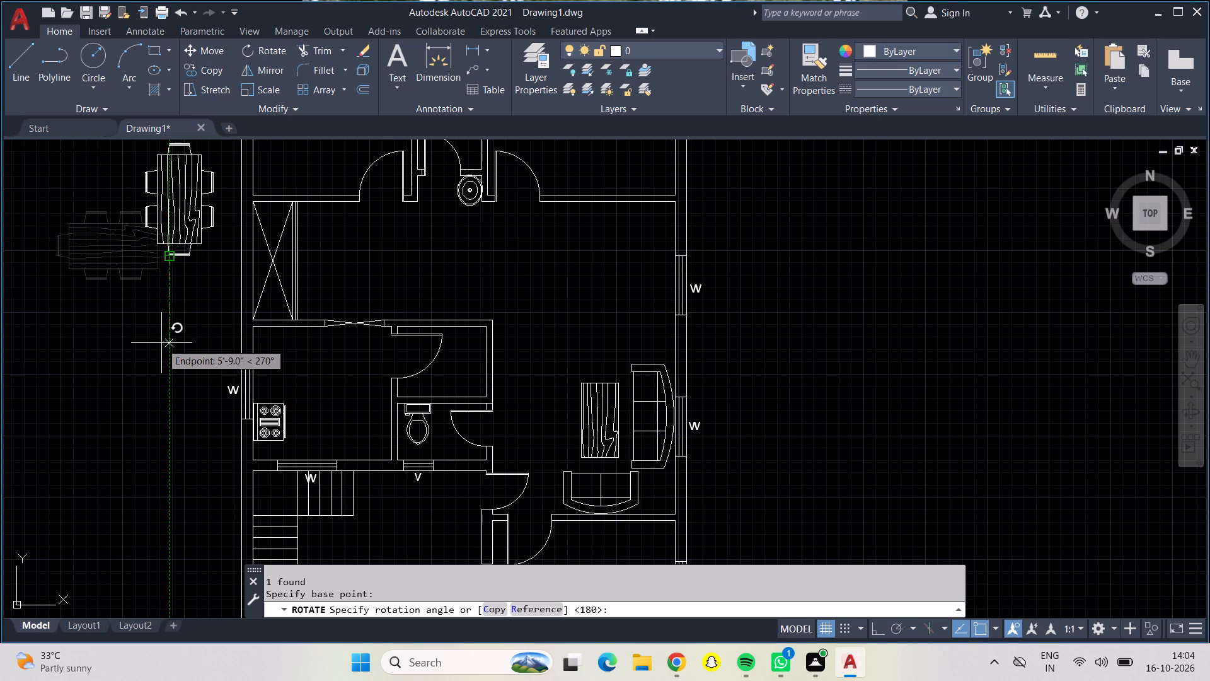
left_click(161, 343)
Move the dining set from outside the house into the living area's northeast part, beside the upper east window.
left_click(182, 206)
left_click(192, 49)
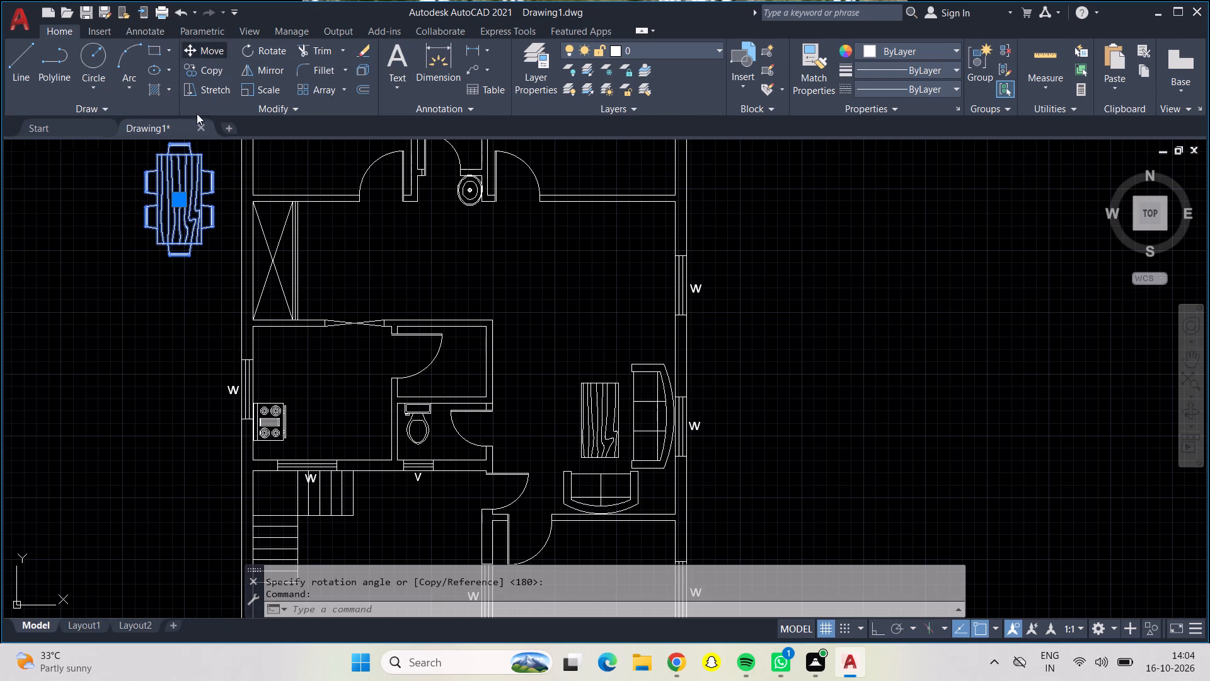
left_click(180, 219)
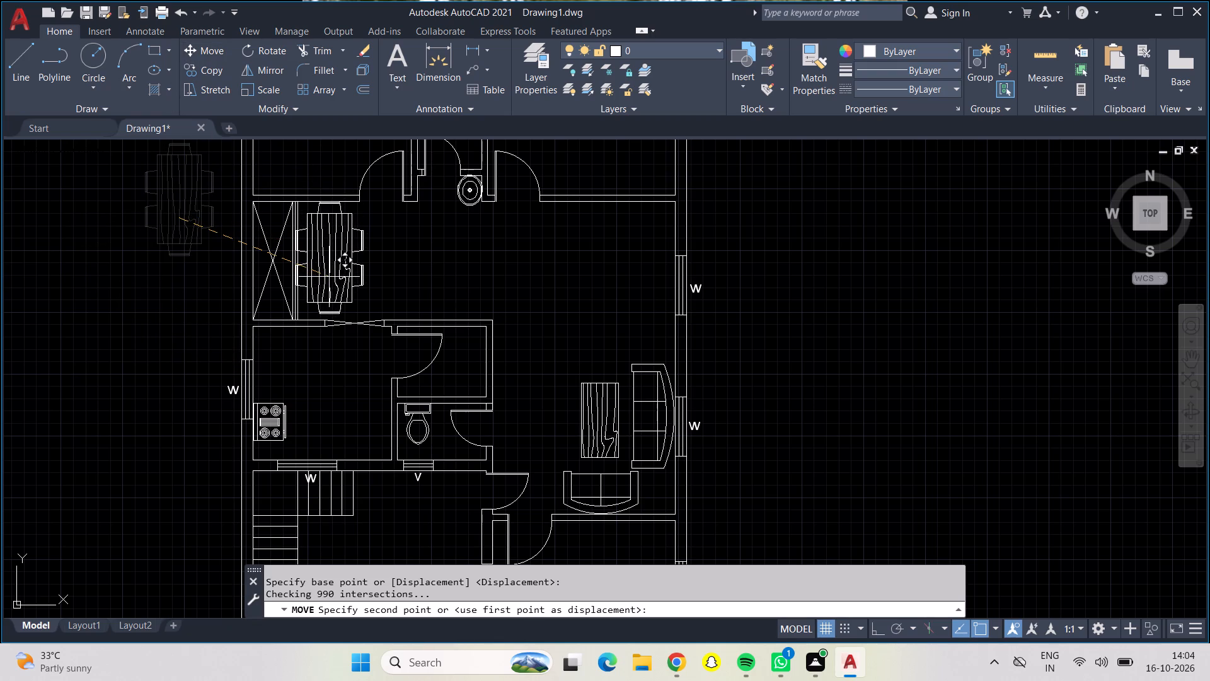
scroll(329, 277, "up", 3)
scroll(330, 277, "down", 1)
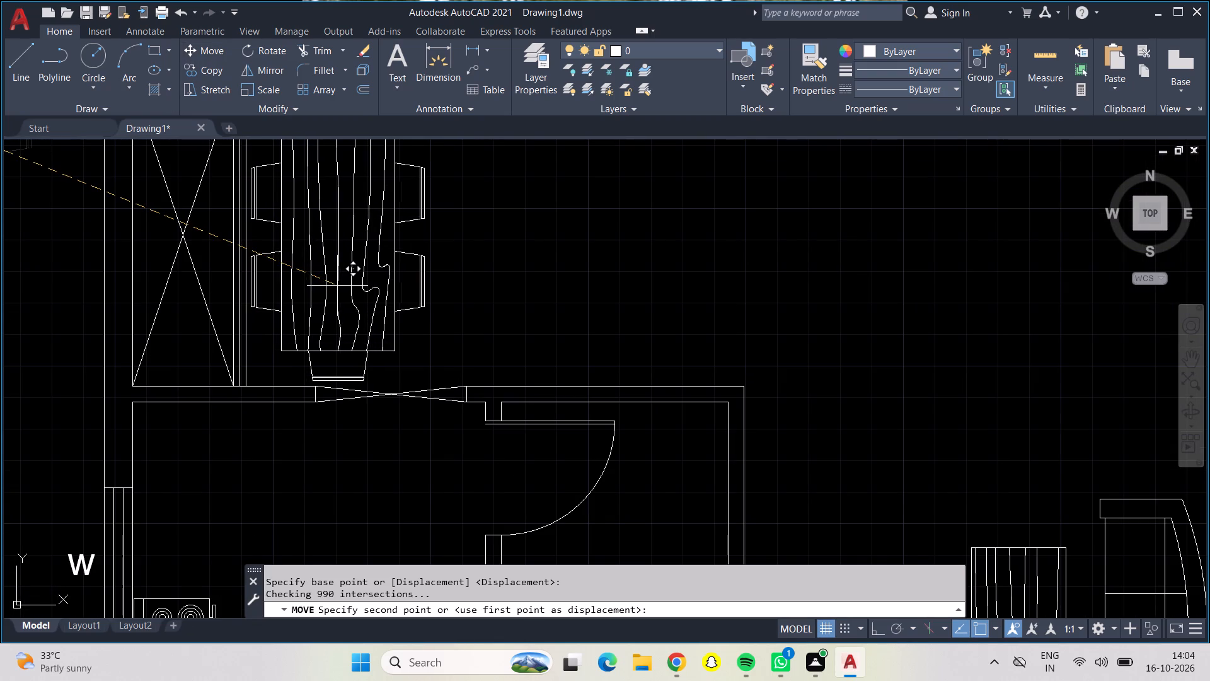
middle_click_drag(337, 286, 340, 344)
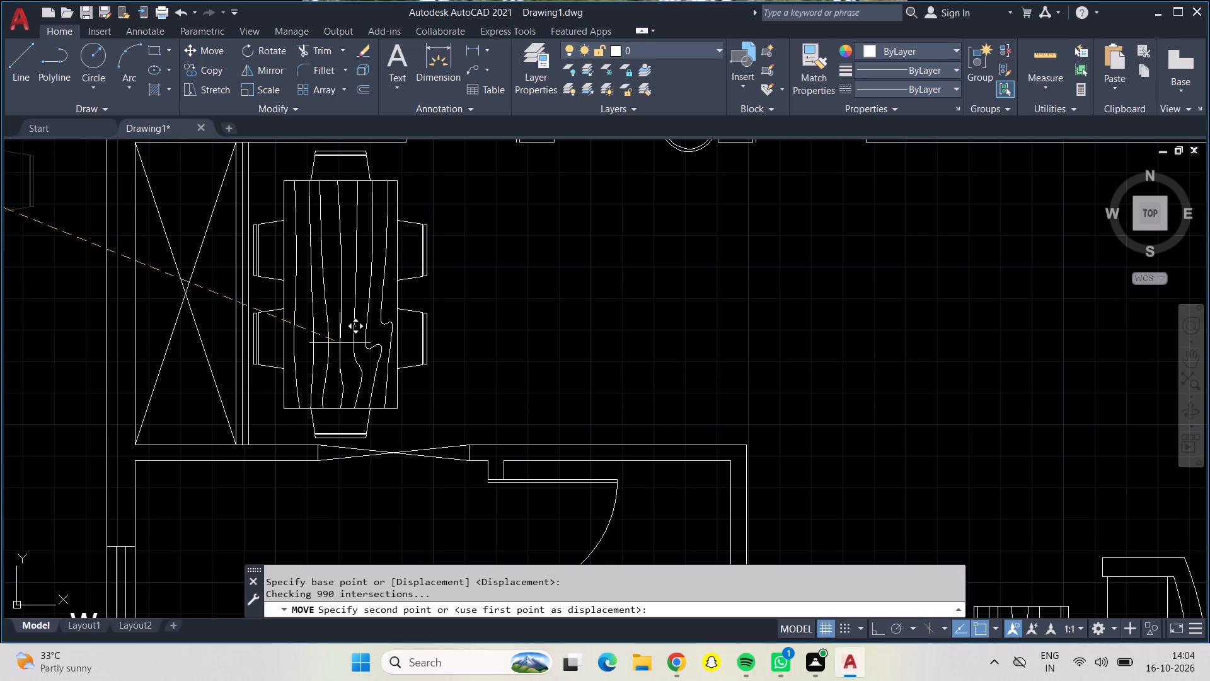
middle_click(340, 343)
scroll(343, 344, "down", 1)
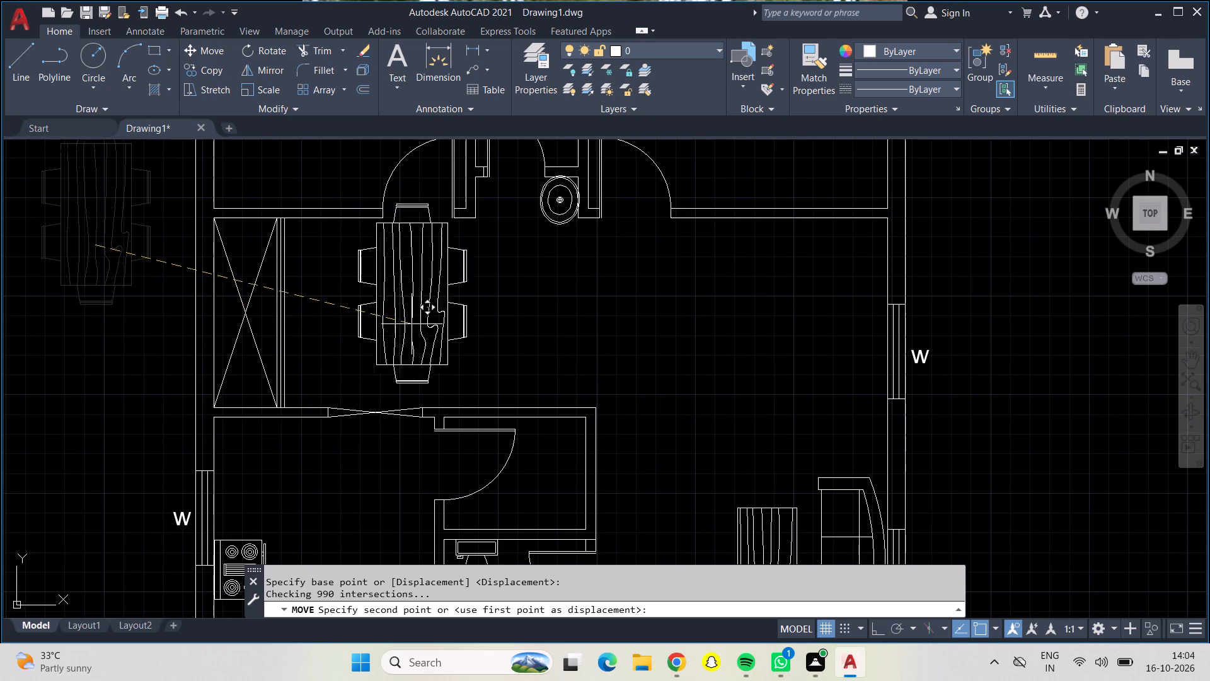
scroll(498, 343, "down", 1)
middle_click_drag(646, 361, 526, 358)
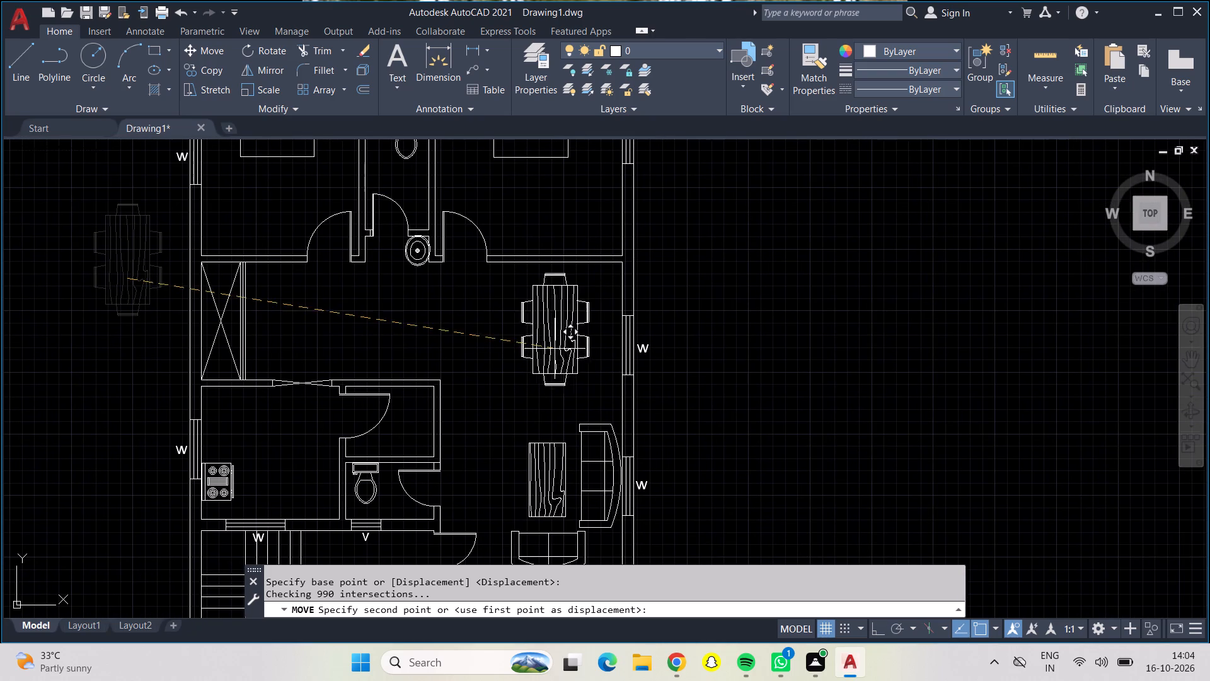
scroll(572, 341, "up", 1)
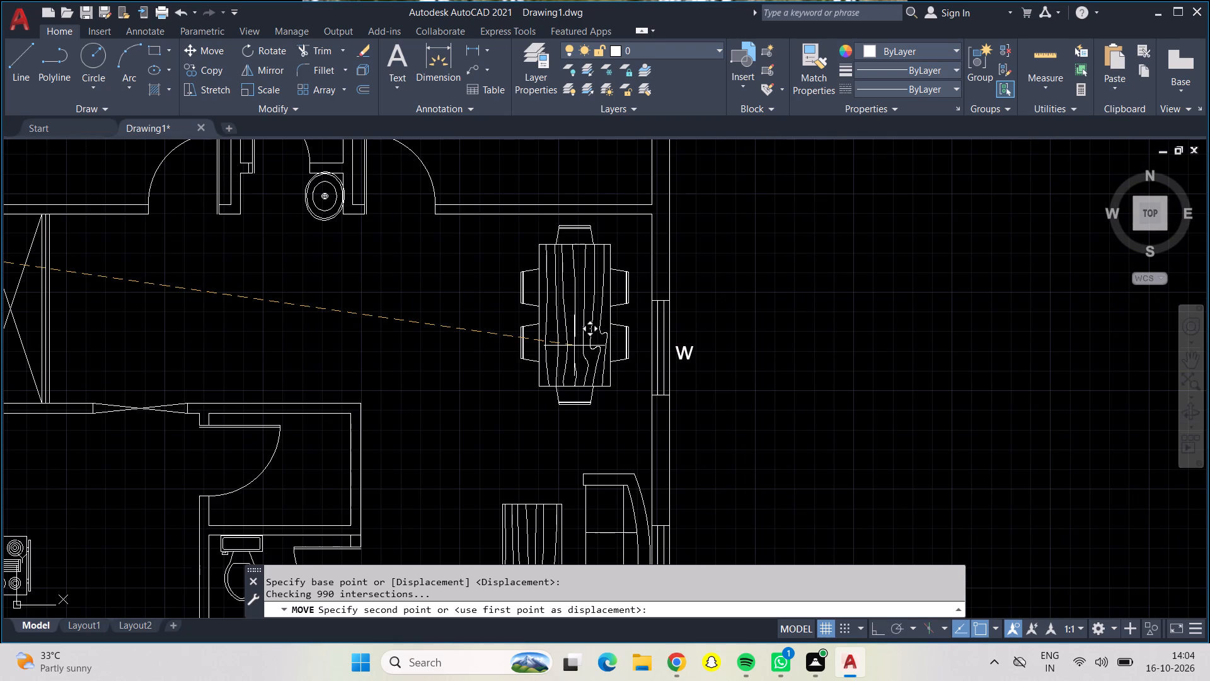
left_click(575, 352)
scroll(576, 352, "down", 1)
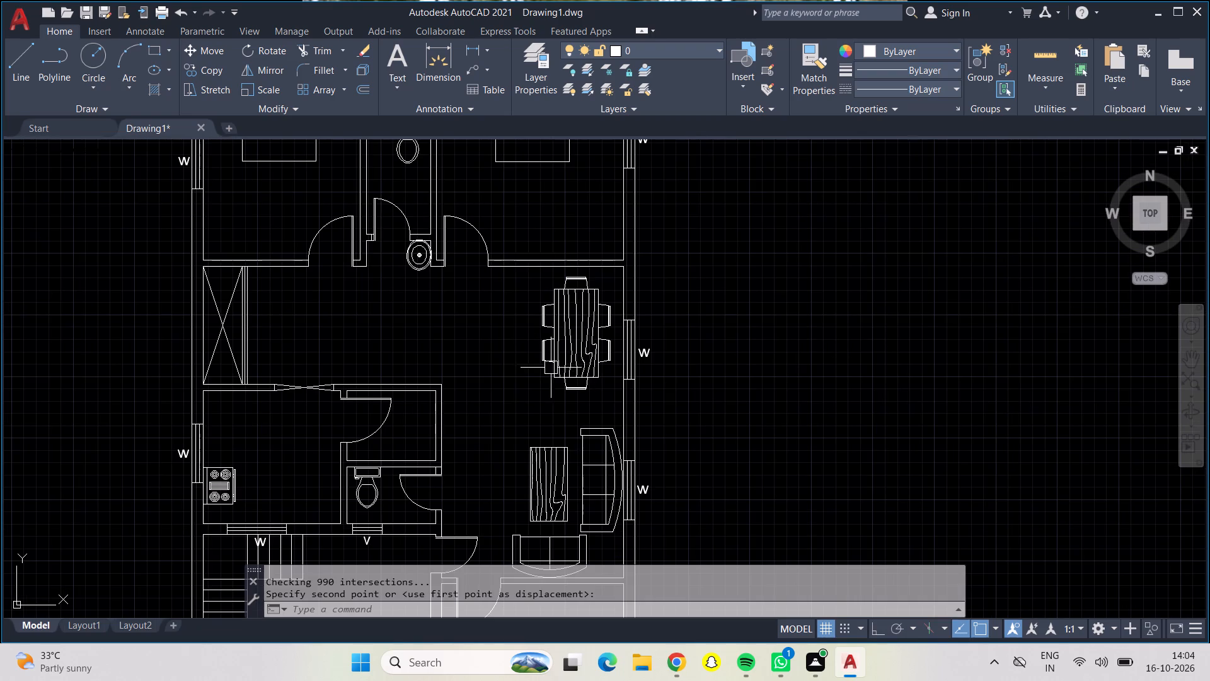
Copy the round bedside block east of the northwest bedroom's bed to the west side of the northeast bedroom's bed.
scroll(495, 344, "down", 1)
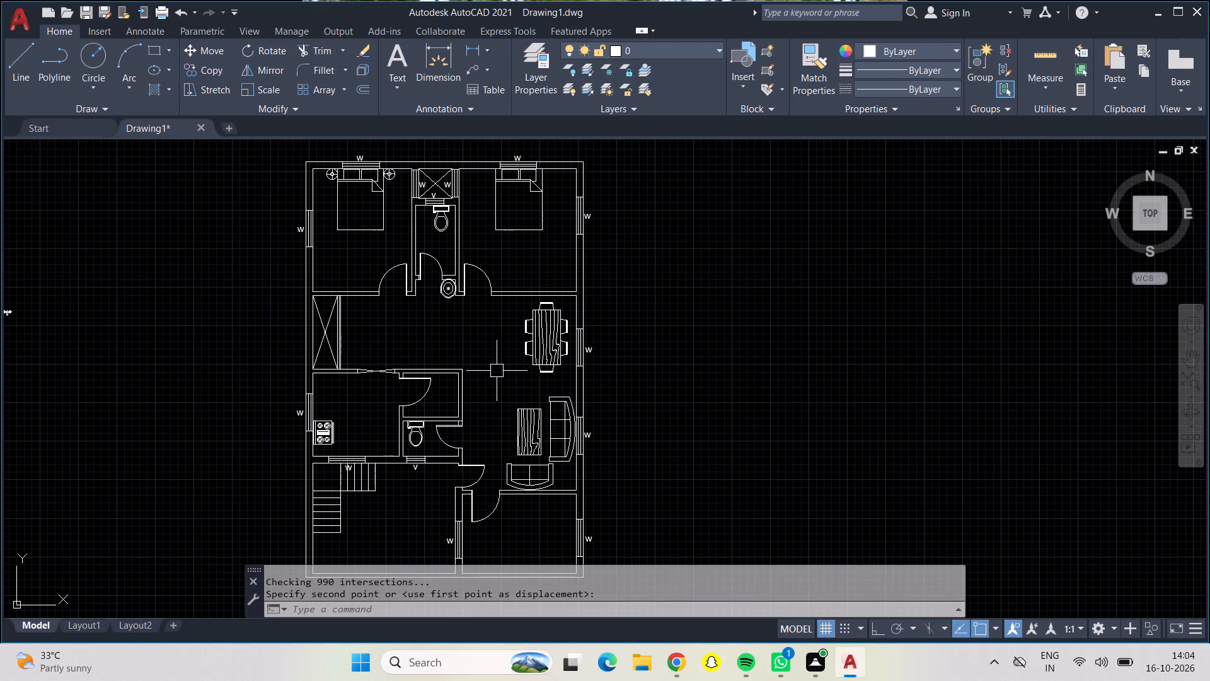
middle_click_drag(476, 361, 495, 302)
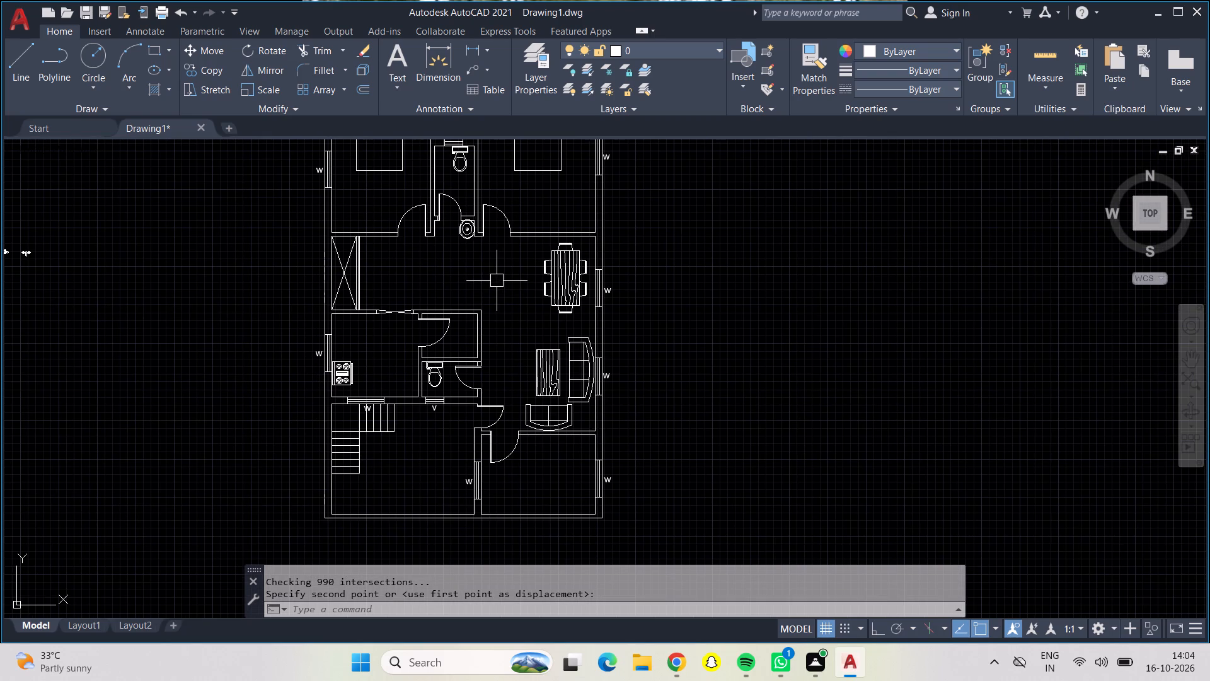
middle_click_drag(495, 281, 479, 596)
scroll(400, 457, "up", 2)
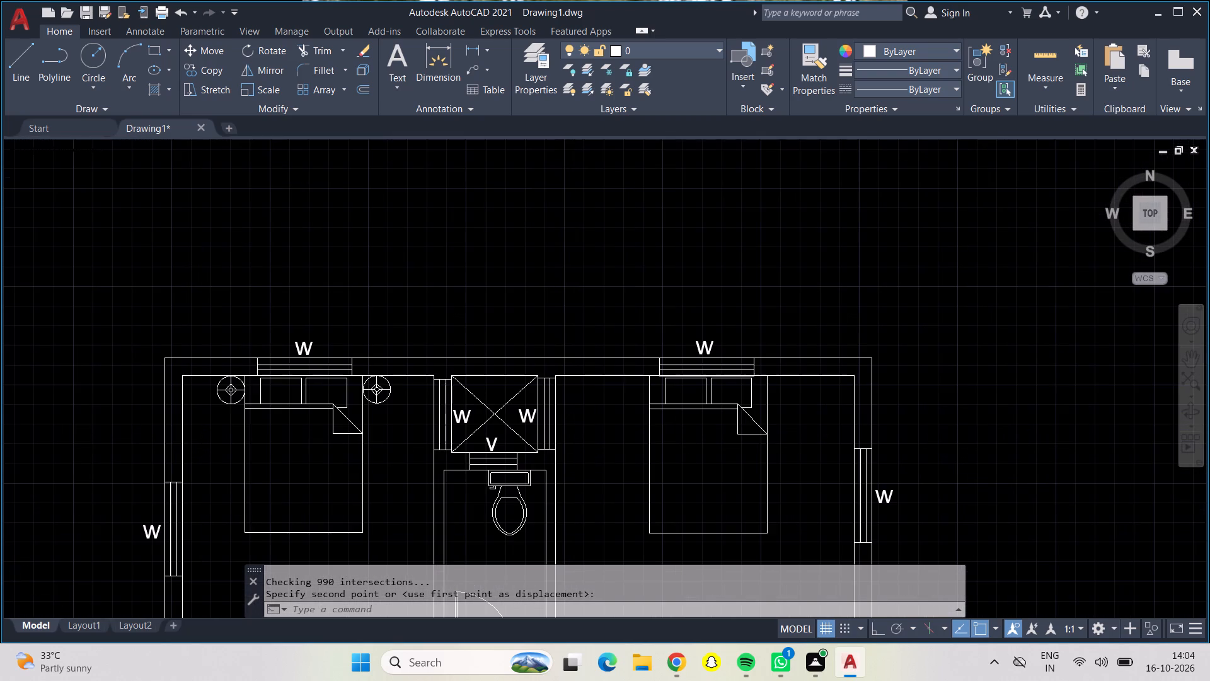
scroll(400, 457, "up", 2)
left_click(350, 295)
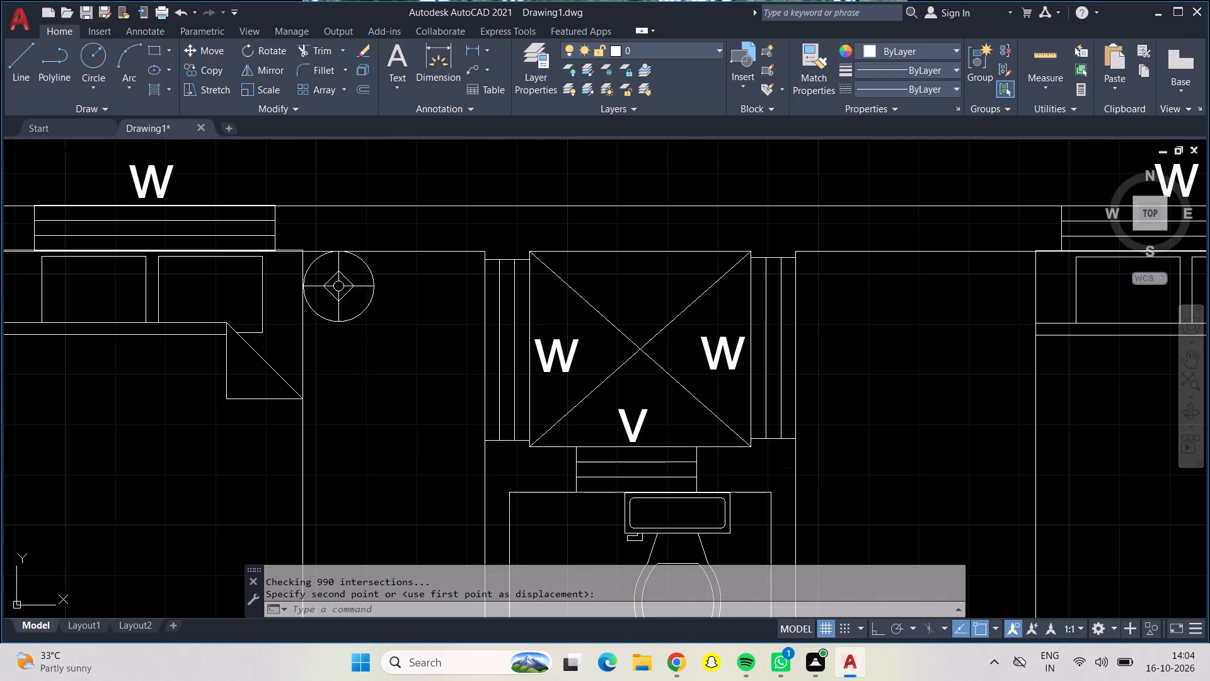
left_click(202, 35)
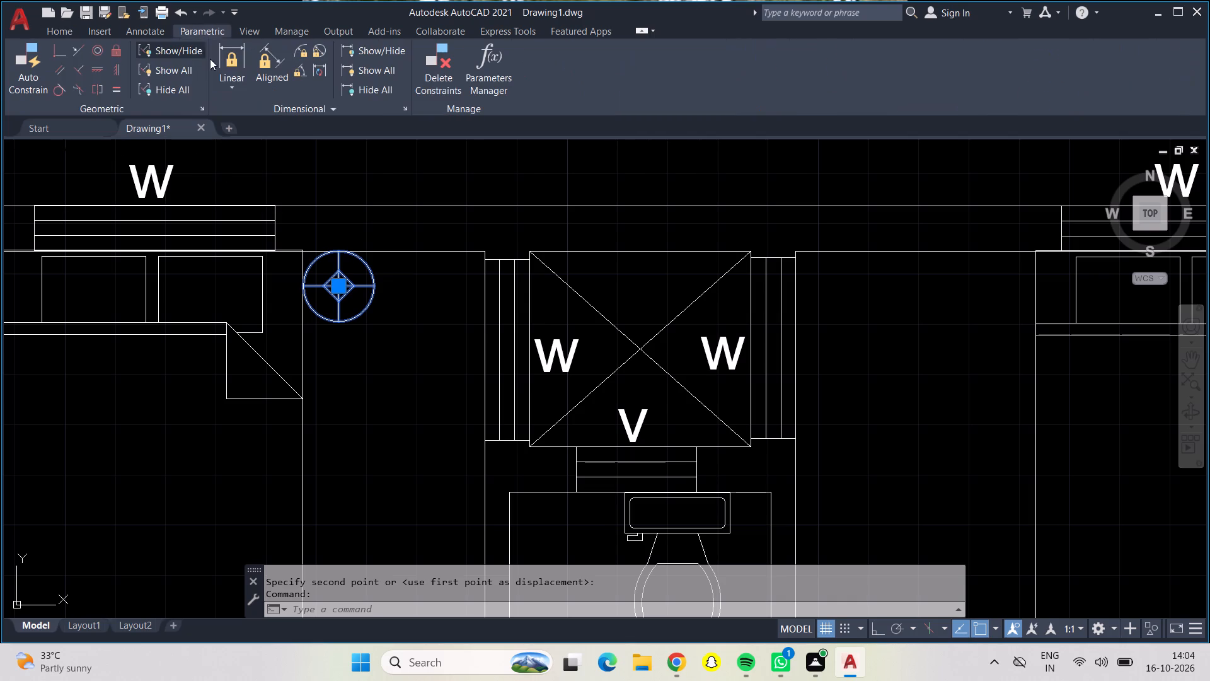
left_click(66, 32)
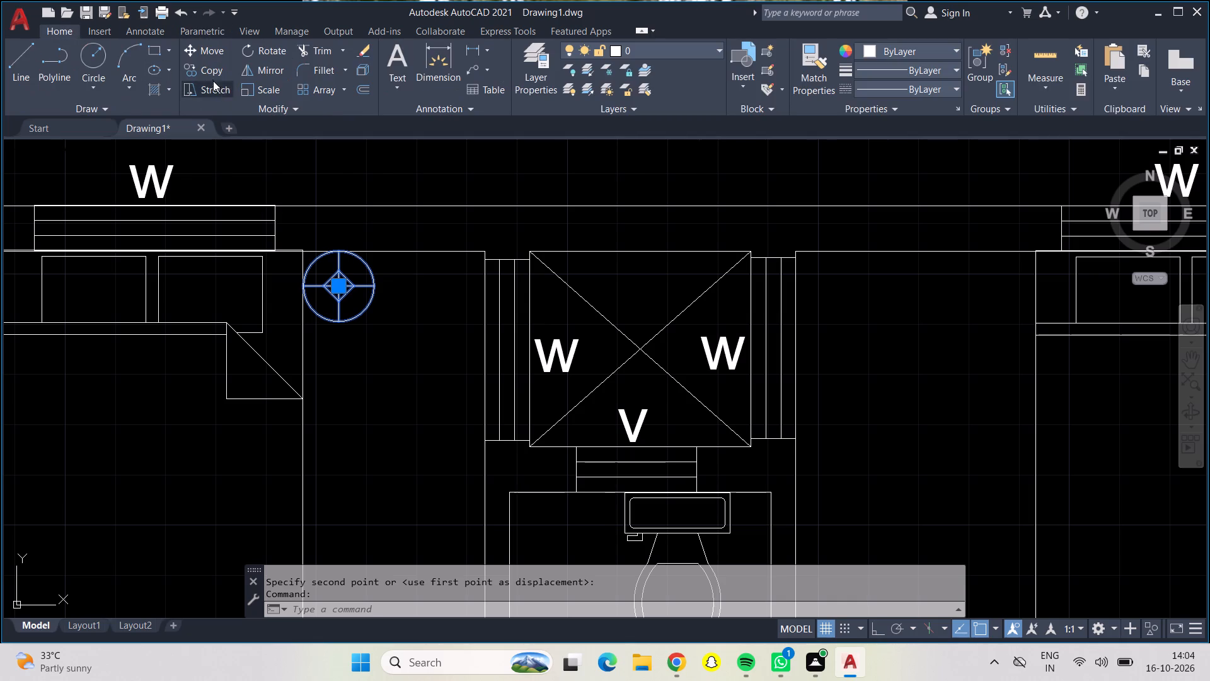
left_click(209, 66)
left_click(342, 289)
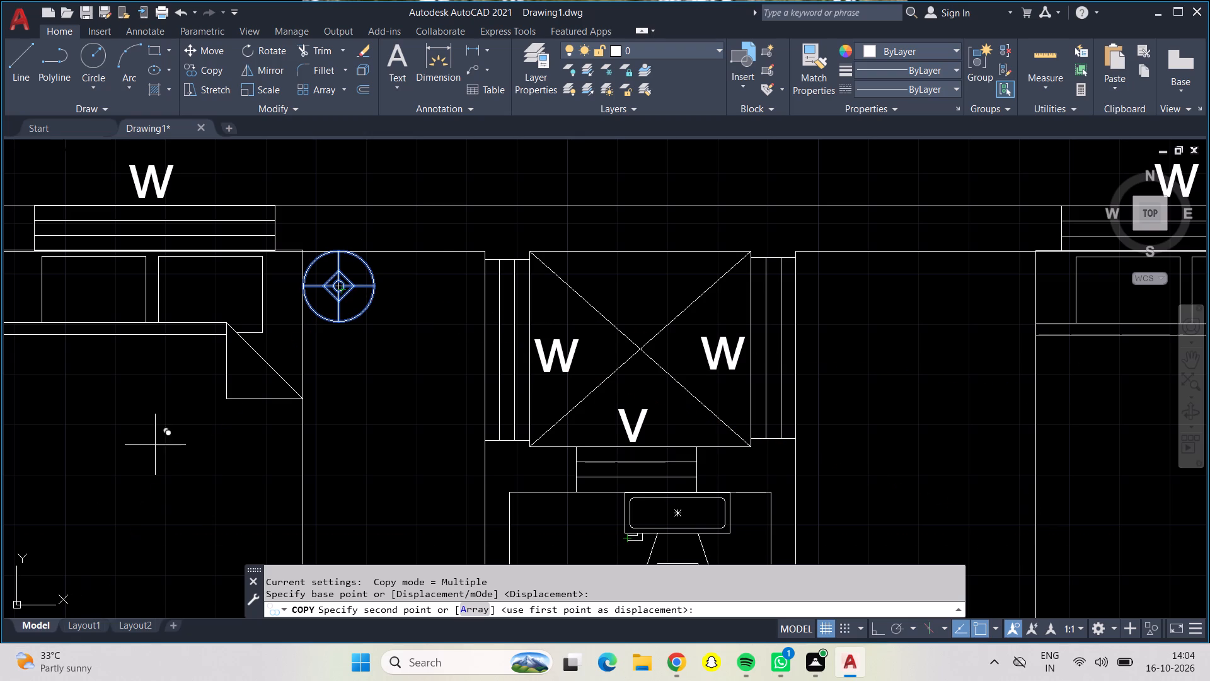
scroll(1013, 274, "down", 1)
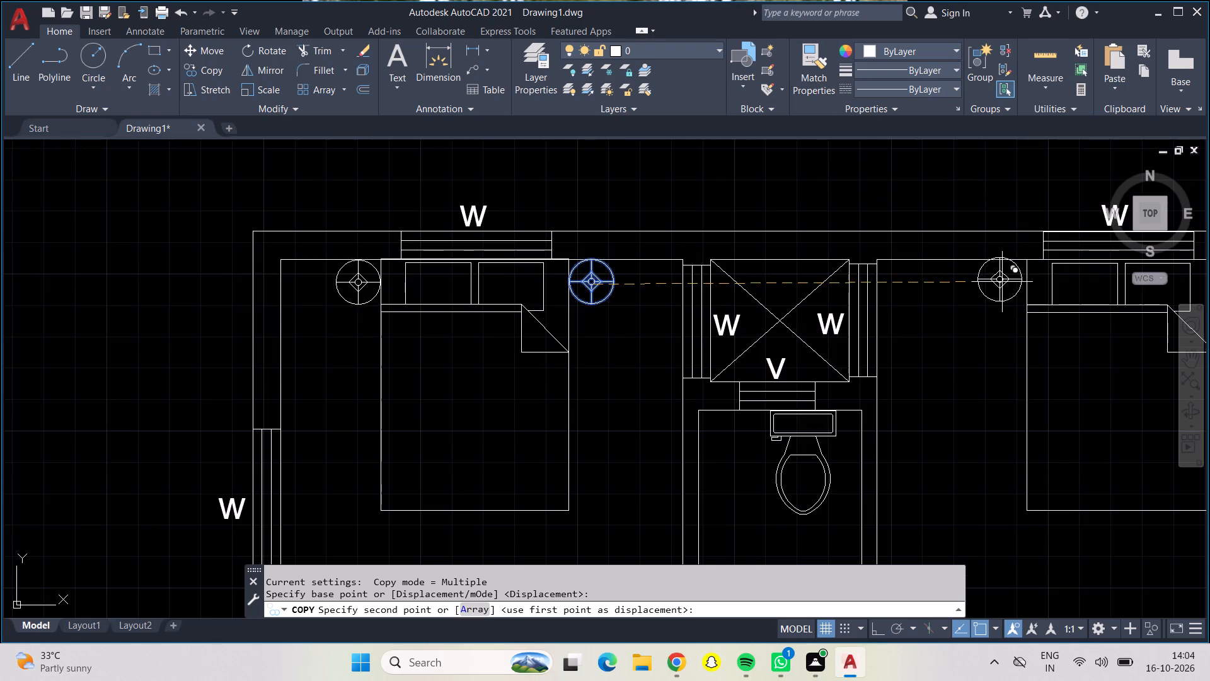
scroll(1002, 282, "down", 2)
scroll(1002, 282, "up", 3)
scroll(1003, 282, "down", 1)
scroll(1003, 282, "up", 2)
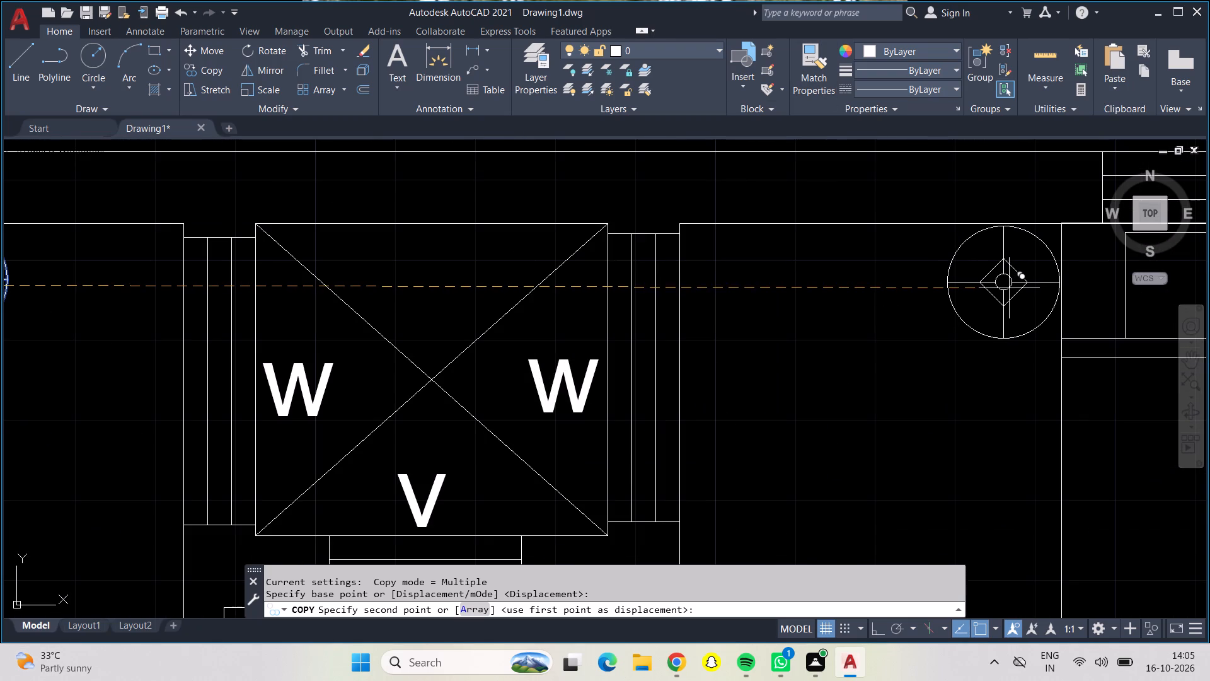
left_click(1007, 287)
Place another copy of the round bedside block on the east side of the northeast bedroom's bed.
scroll(969, 305, "up", 1)
scroll(969, 305, "down", 2)
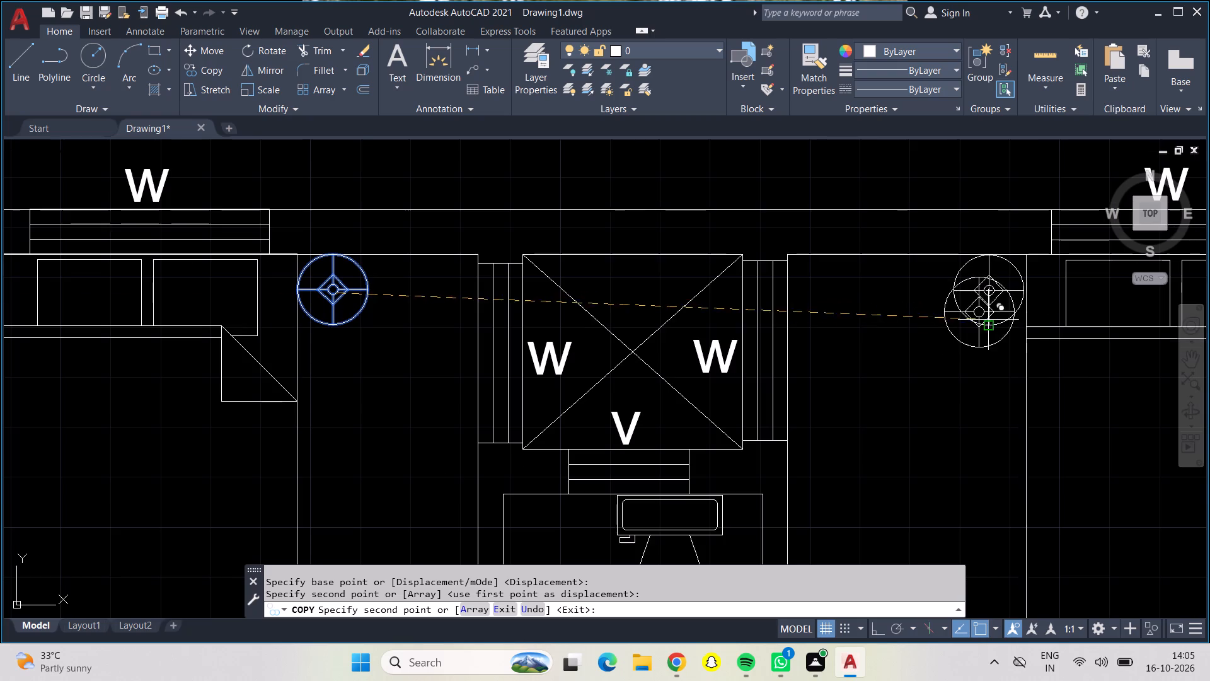
middle_click_drag(1049, 371, 717, 397)
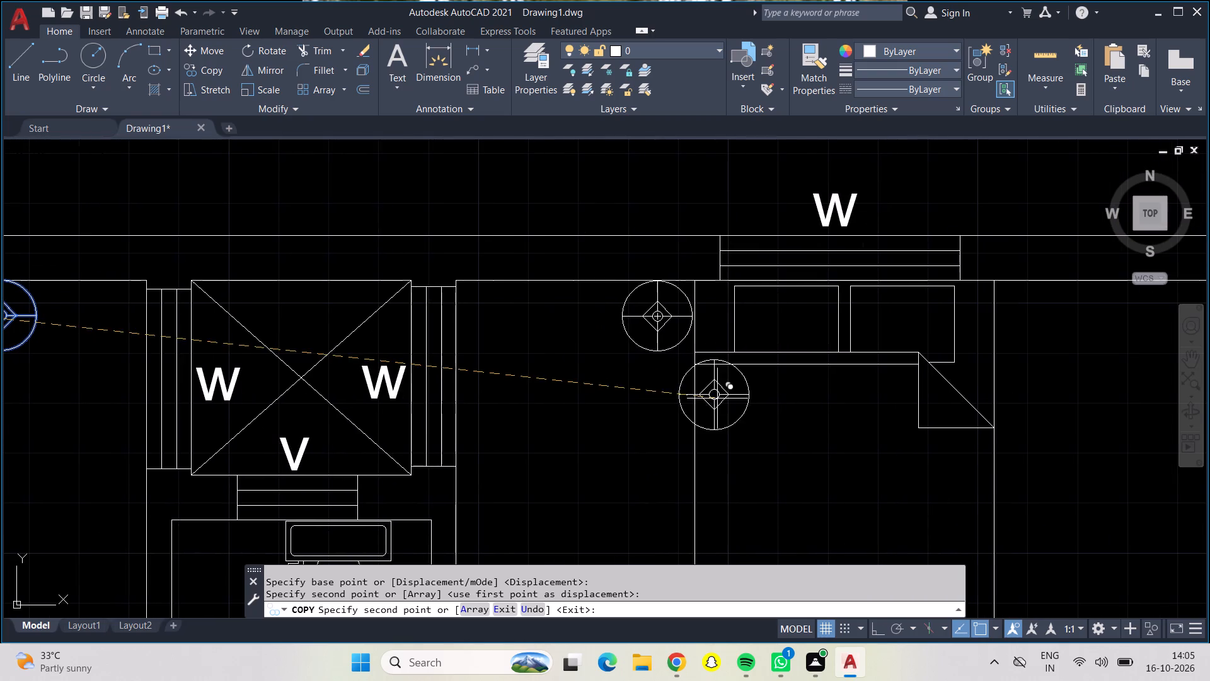
scroll(1037, 318, "up", 1)
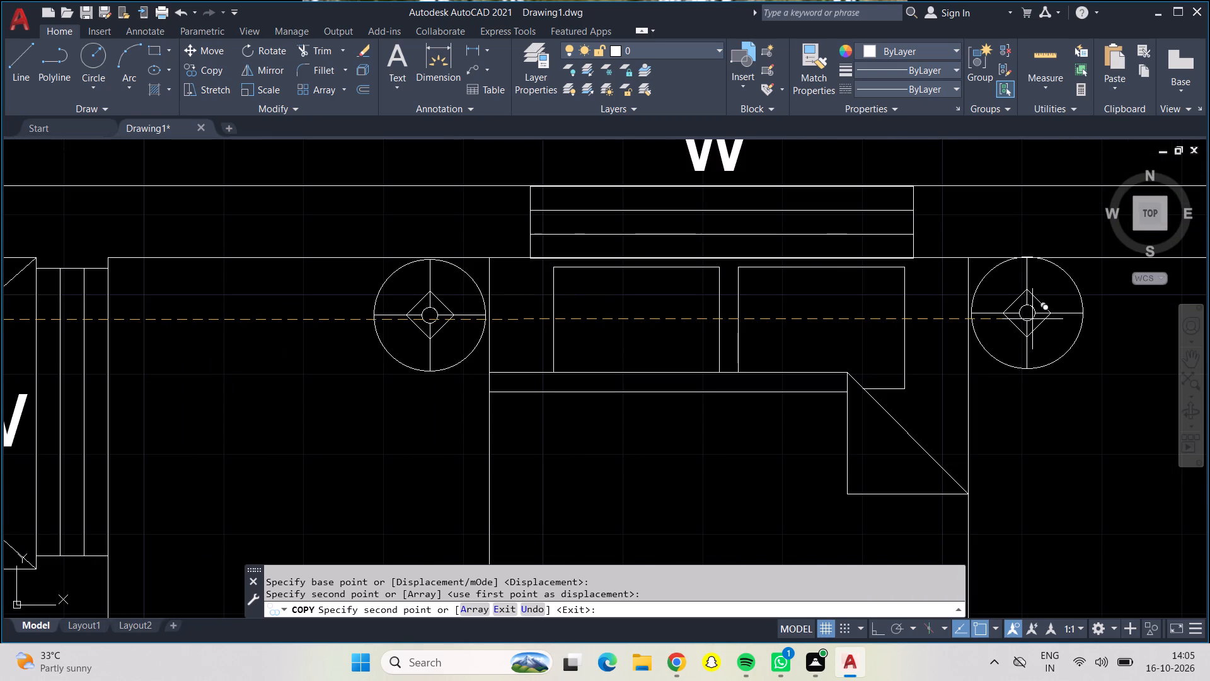
left_click(1031, 320)
scroll(1030, 322, "down", 1)
scroll(1030, 322, "up", 1)
scroll(1028, 323, "down", 1)
scroll(1012, 363, "up", 1)
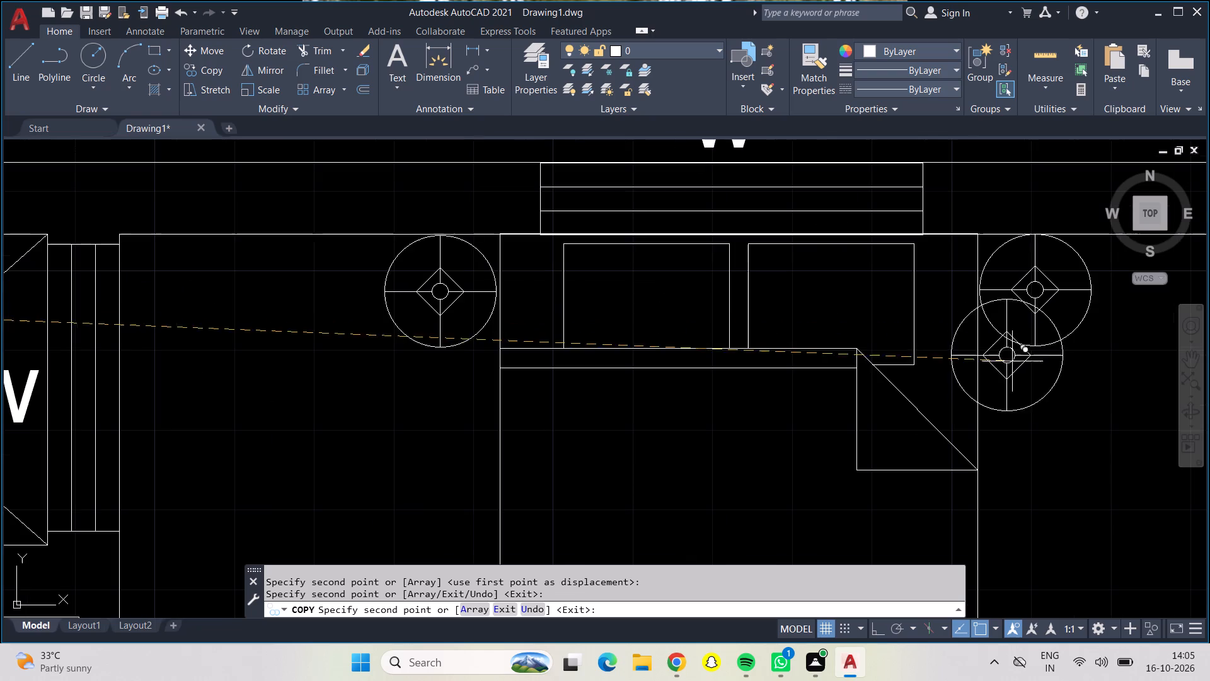
key("Escape")
Look over the furnished bedrooms, the rest of the plan and the small stray blocks west of the house.
scroll(1029, 386, "down", 1)
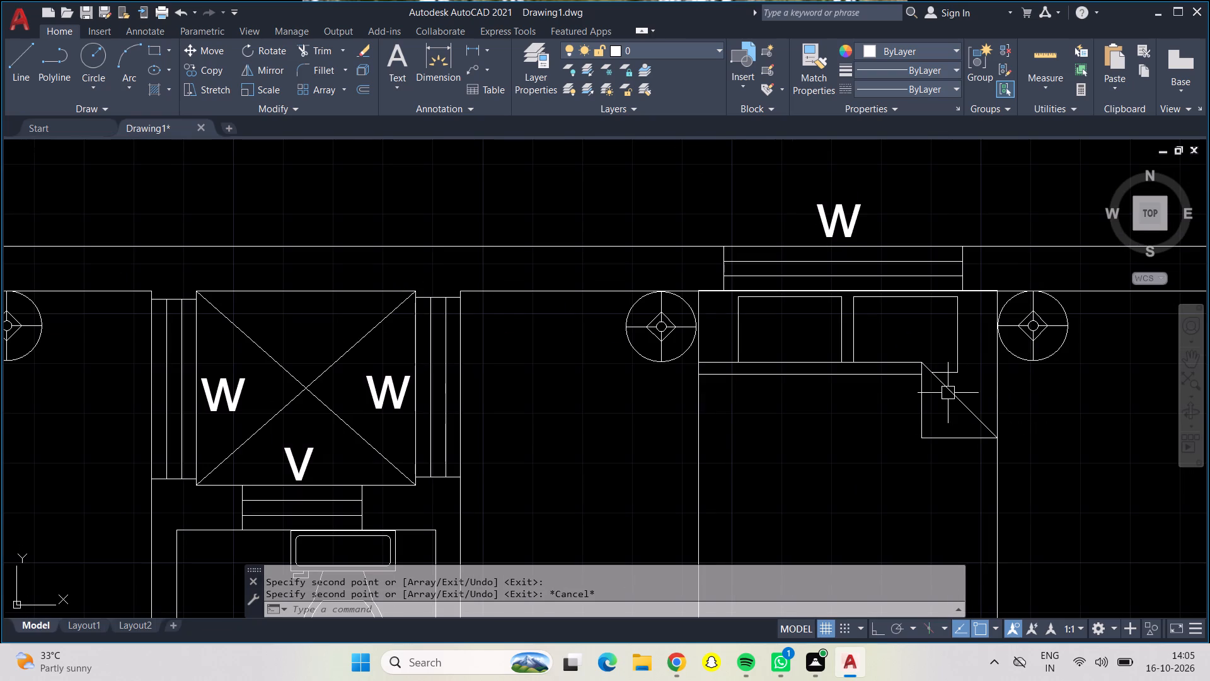
scroll(662, 334, "down", 1)
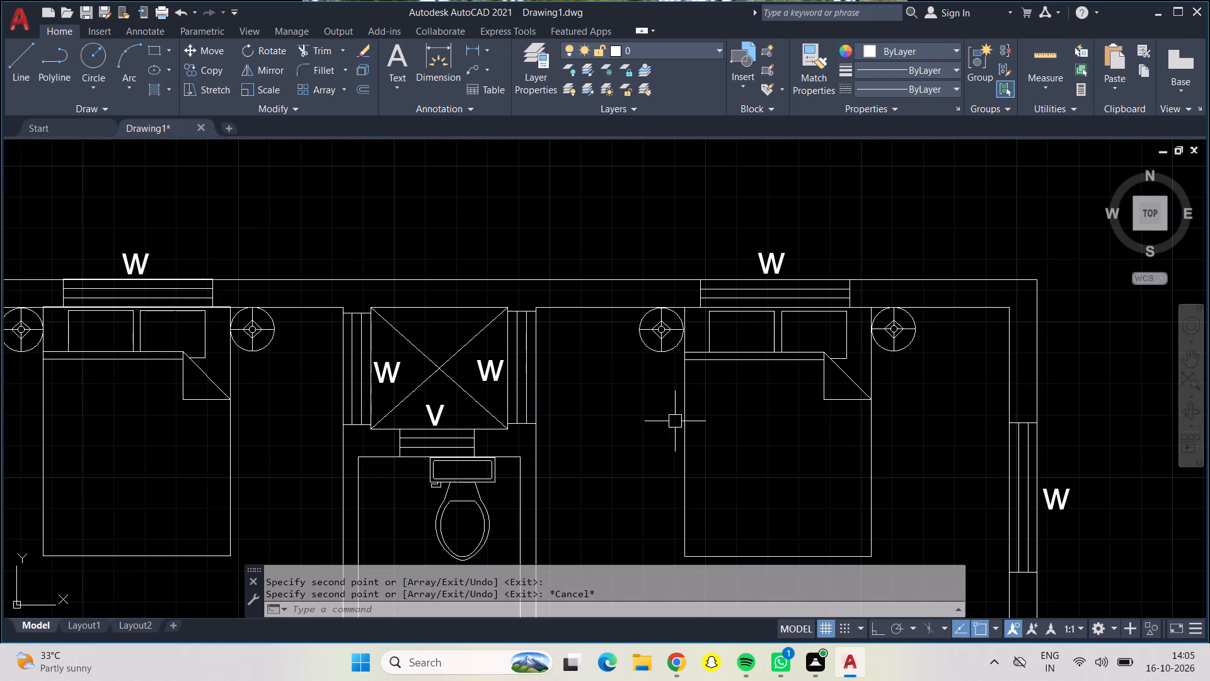
scroll(649, 417, "down", 1)
middle_click_drag(649, 417, 613, 370)
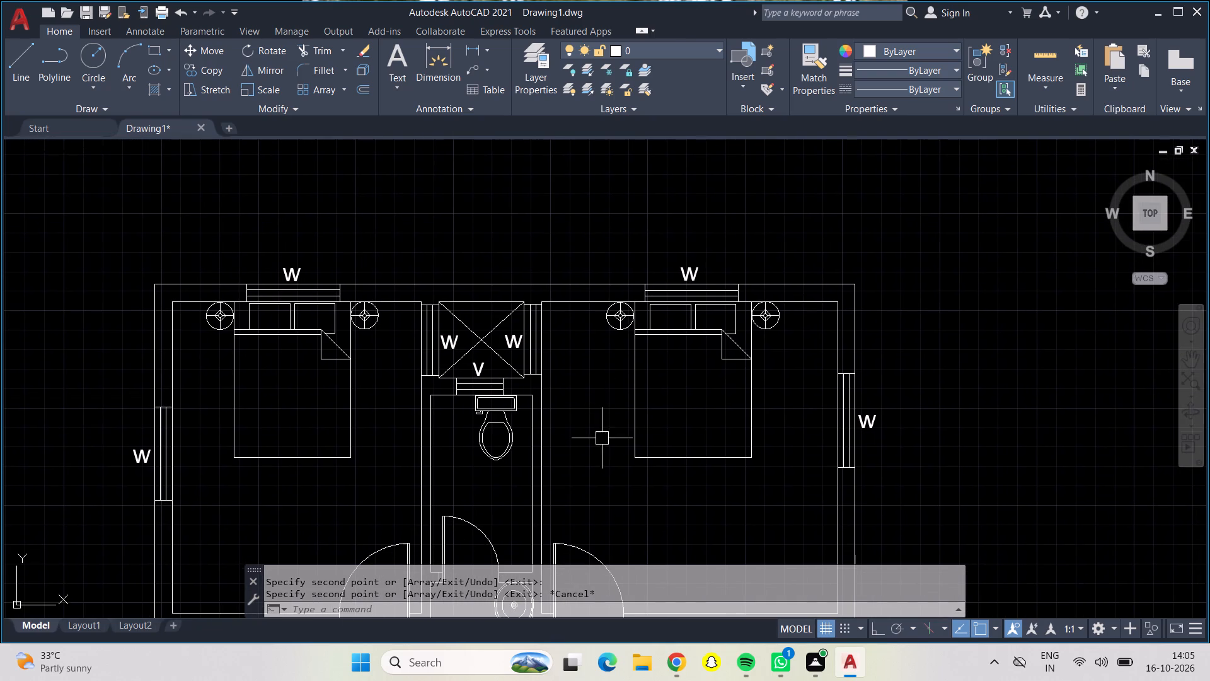
middle_click_drag(602, 438, 588, 287)
scroll(407, 304, "down", 1)
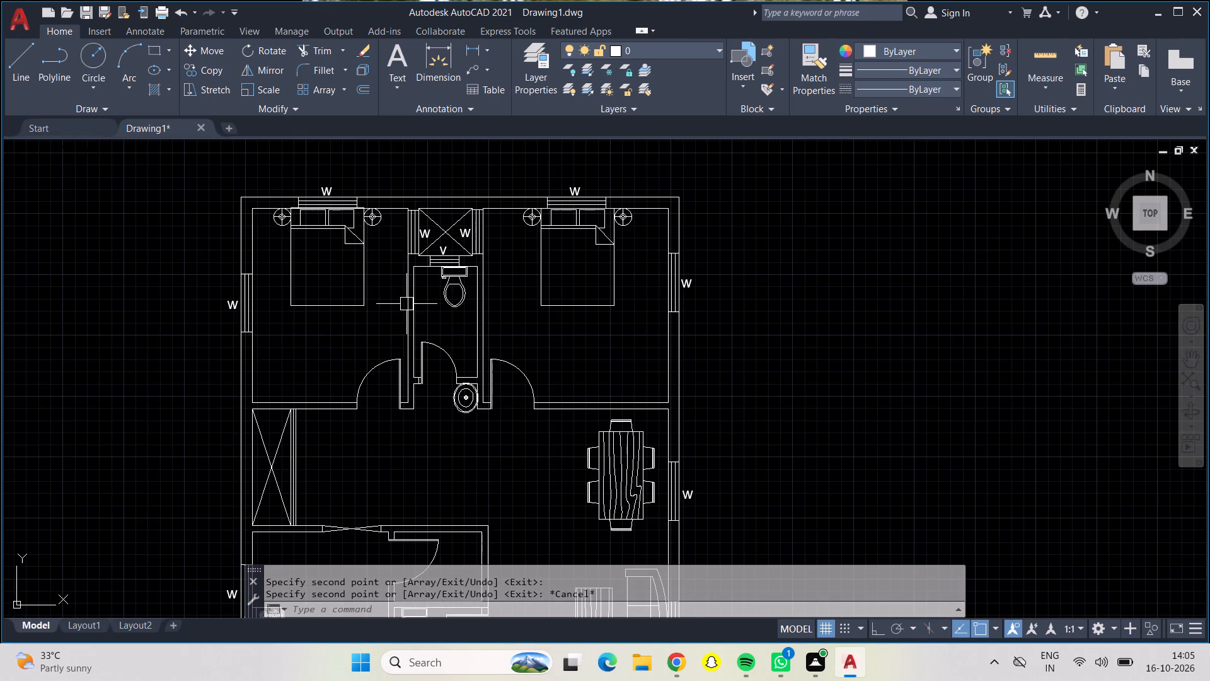
scroll(286, 353, "down", 2)
middle_click_drag(286, 353, 382, 368)
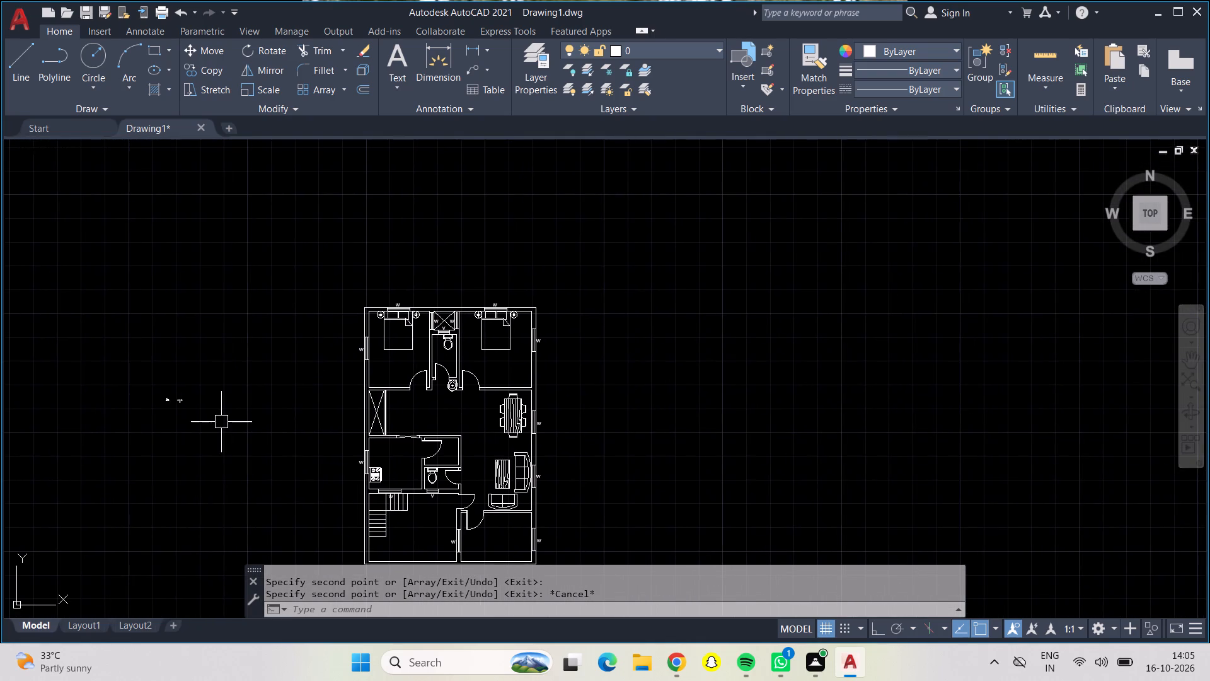
scroll(215, 426, "down", 1)
scroll(214, 426, "up", 3)
middle_click_drag(207, 420, 229, 447)
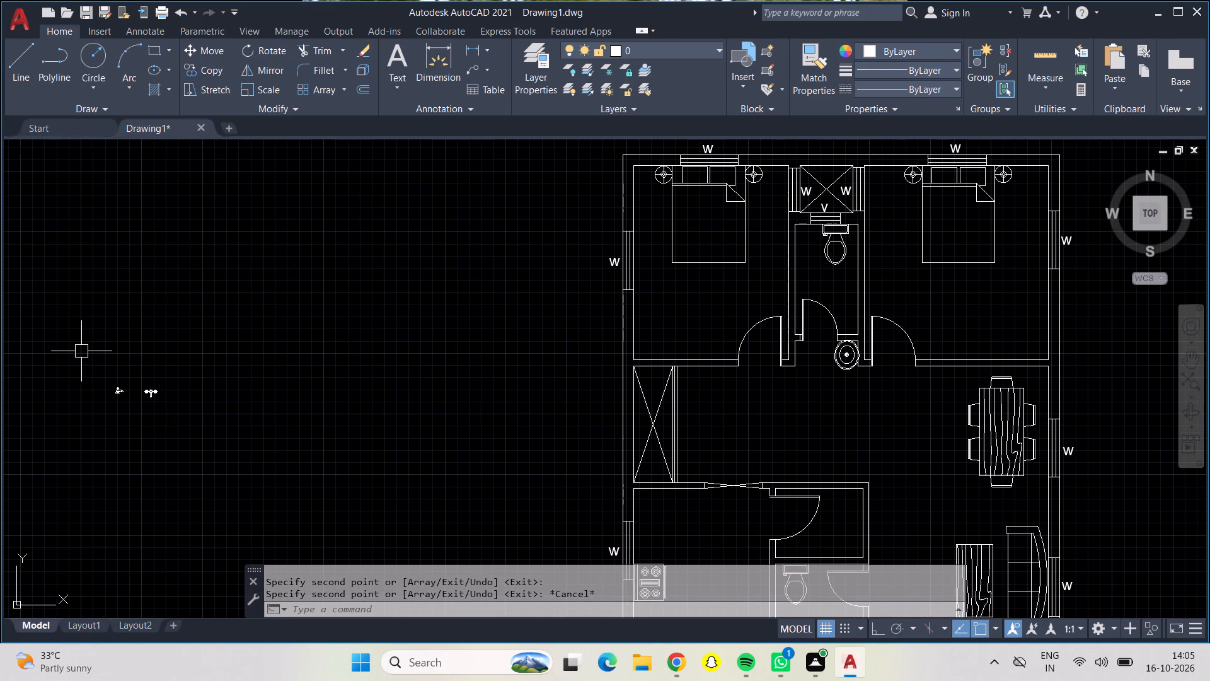
middle_click_drag(223, 426, 225, 381)
scroll(210, 375, "up", 1)
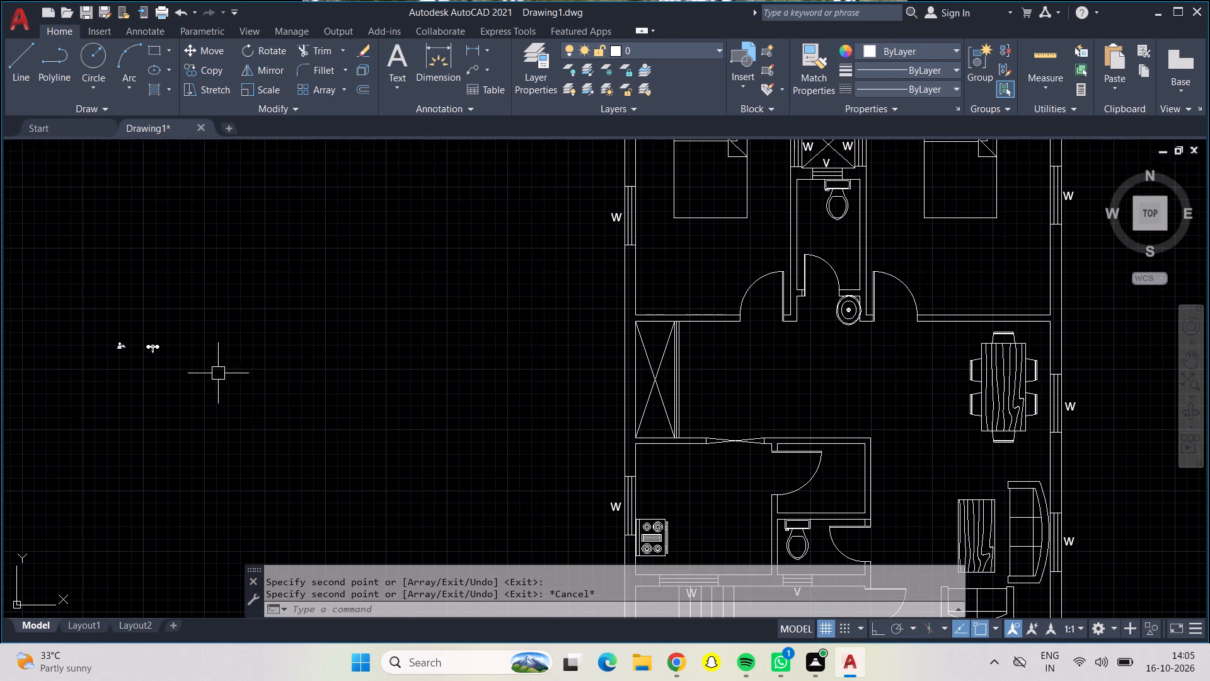
Offset the kitchen's west and south inner wall lines 2' into the room to form the counter edges.
middle_click_drag(268, 371, 188, 262)
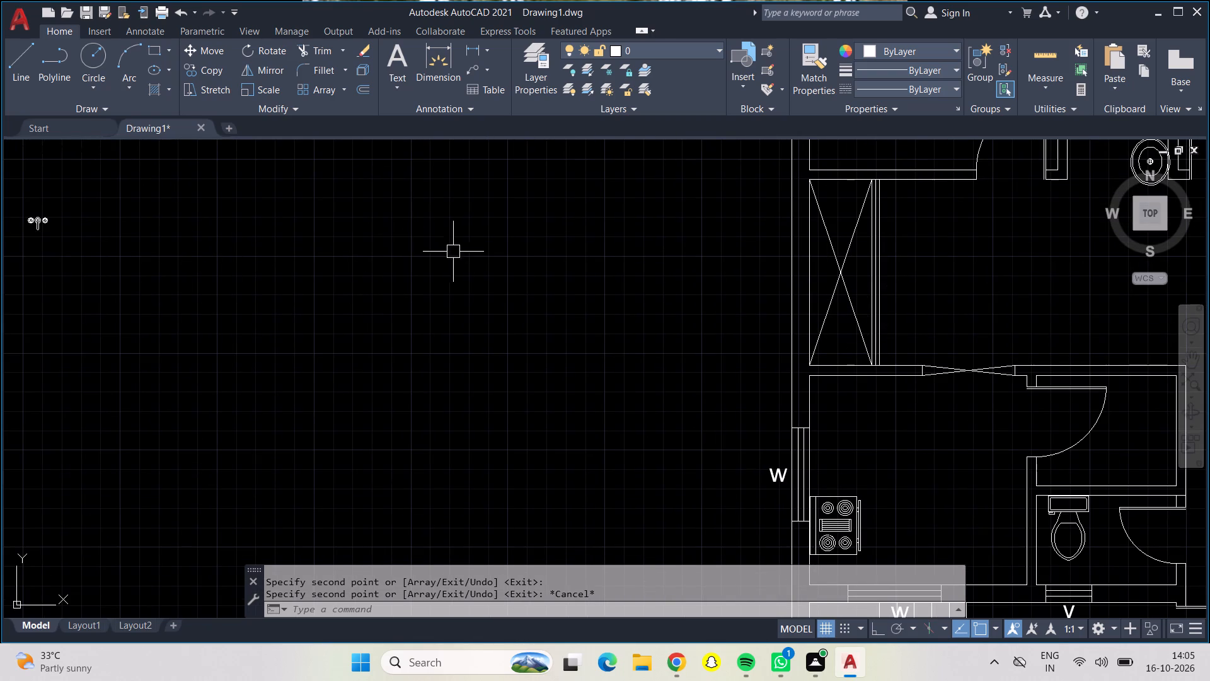
middle_click_drag(697, 410, 464, 247)
scroll(704, 343, "up", 2)
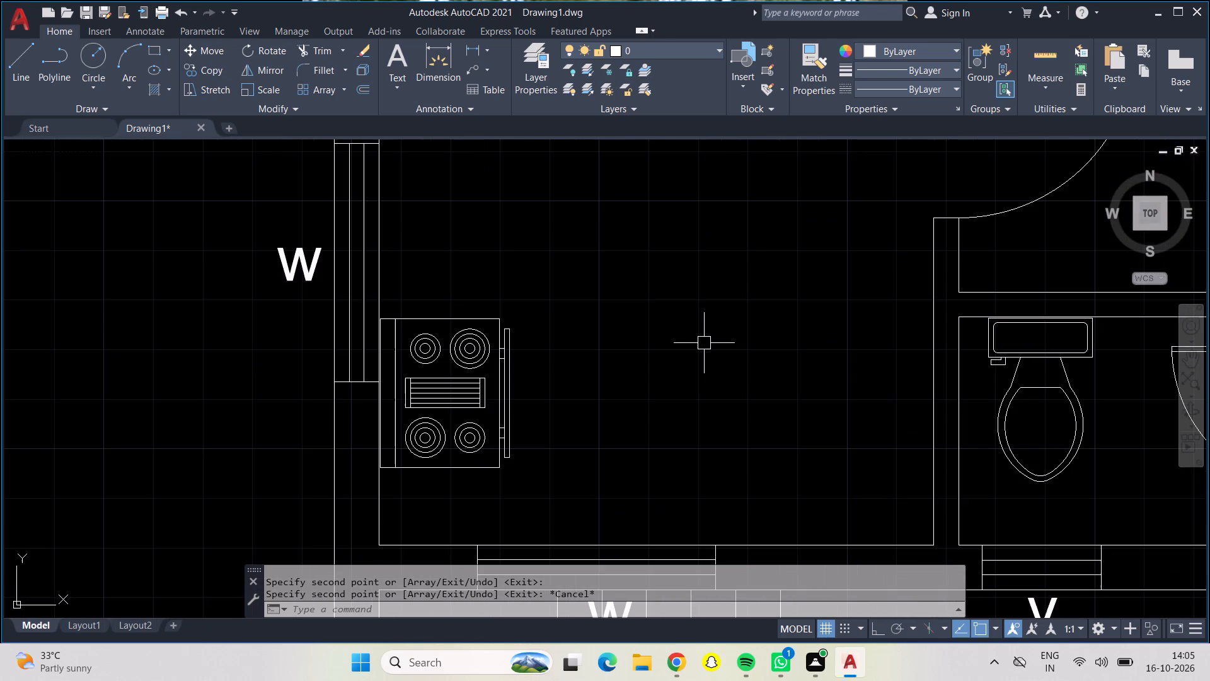
middle_click_drag(704, 343, 701, 368)
key("o")
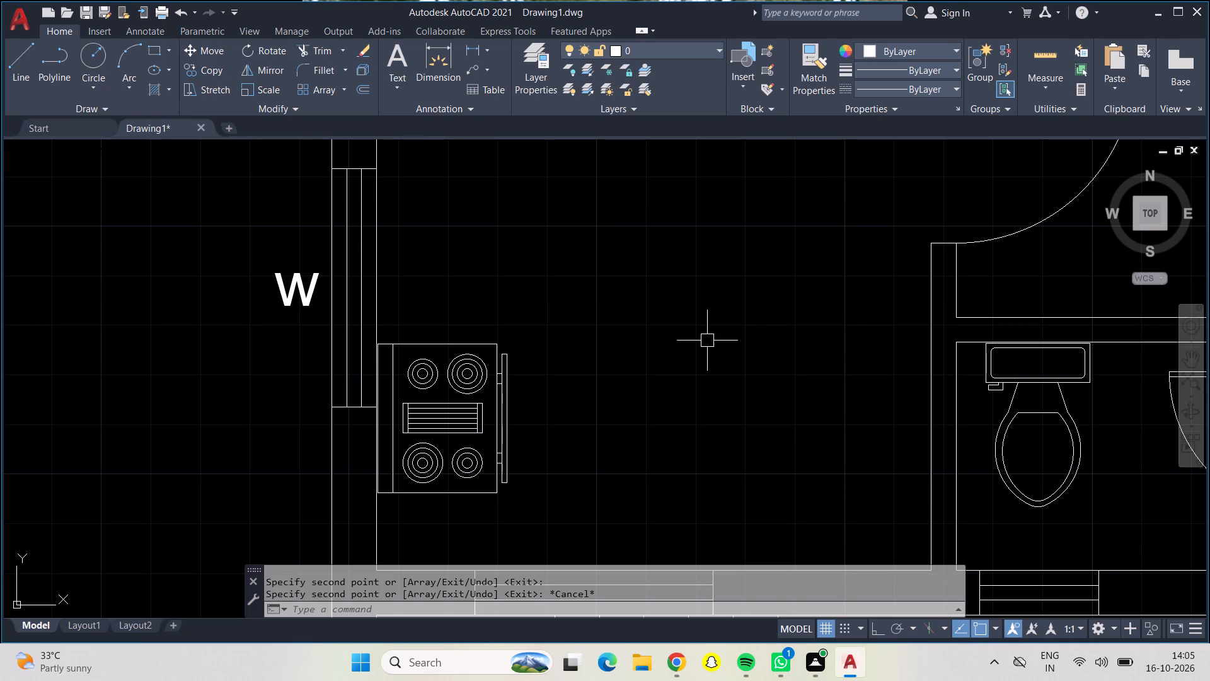
key("Return")
type("2'")
key("Return")
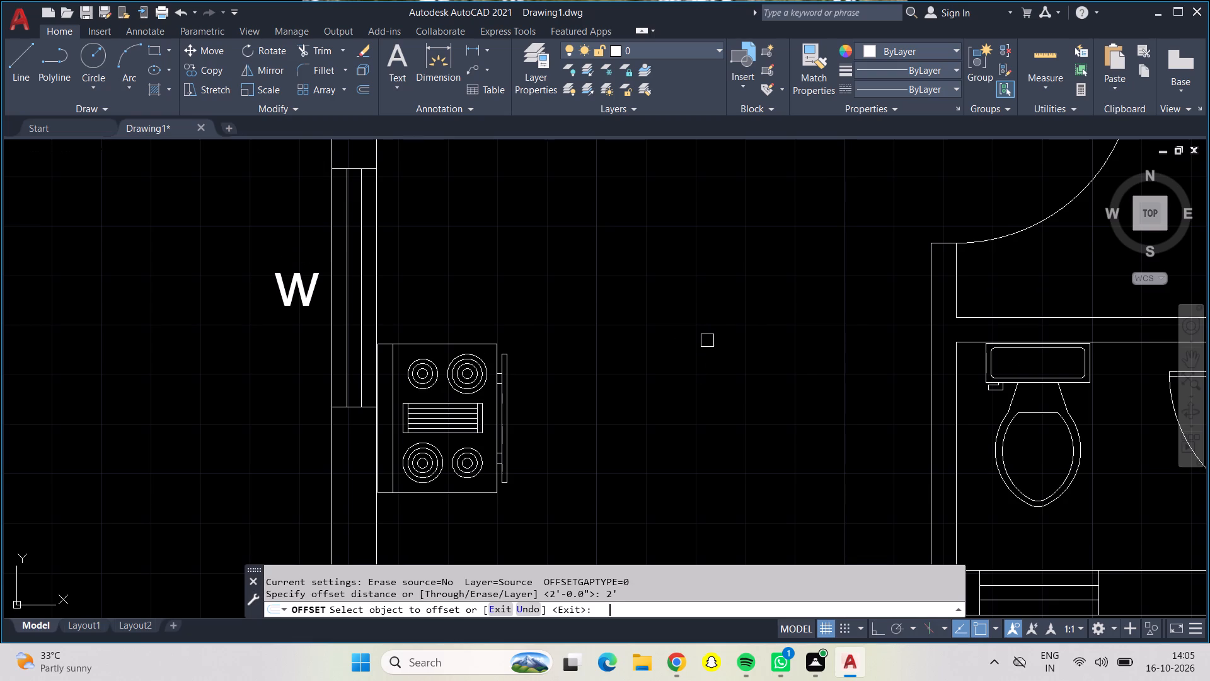
left_click(376, 156)
left_click(464, 176)
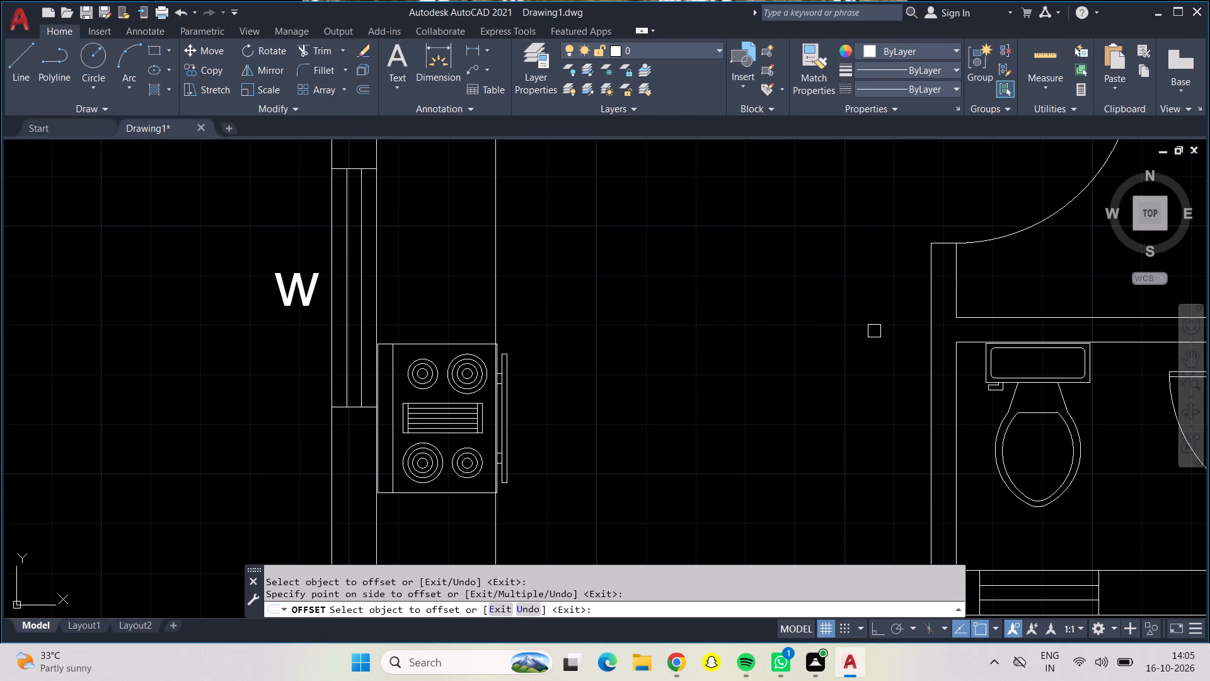
middle_click_drag(725, 346, 654, 229)
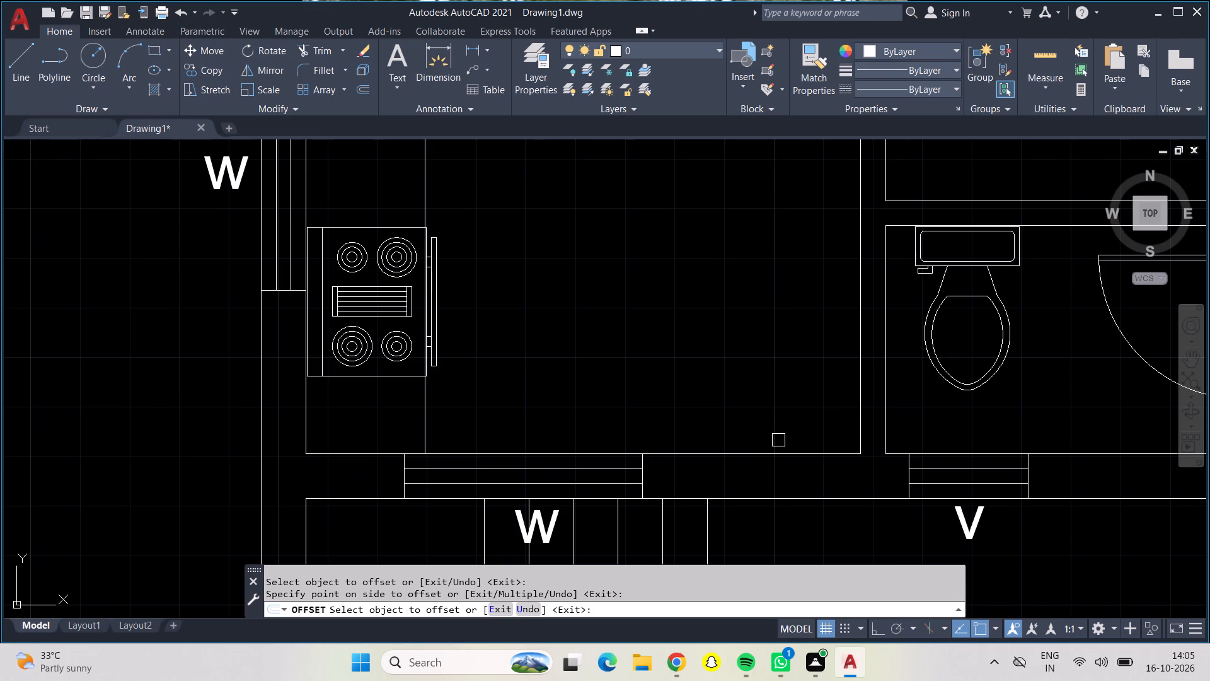
left_click_drag(784, 455, 773, 444)
left_click(723, 342)
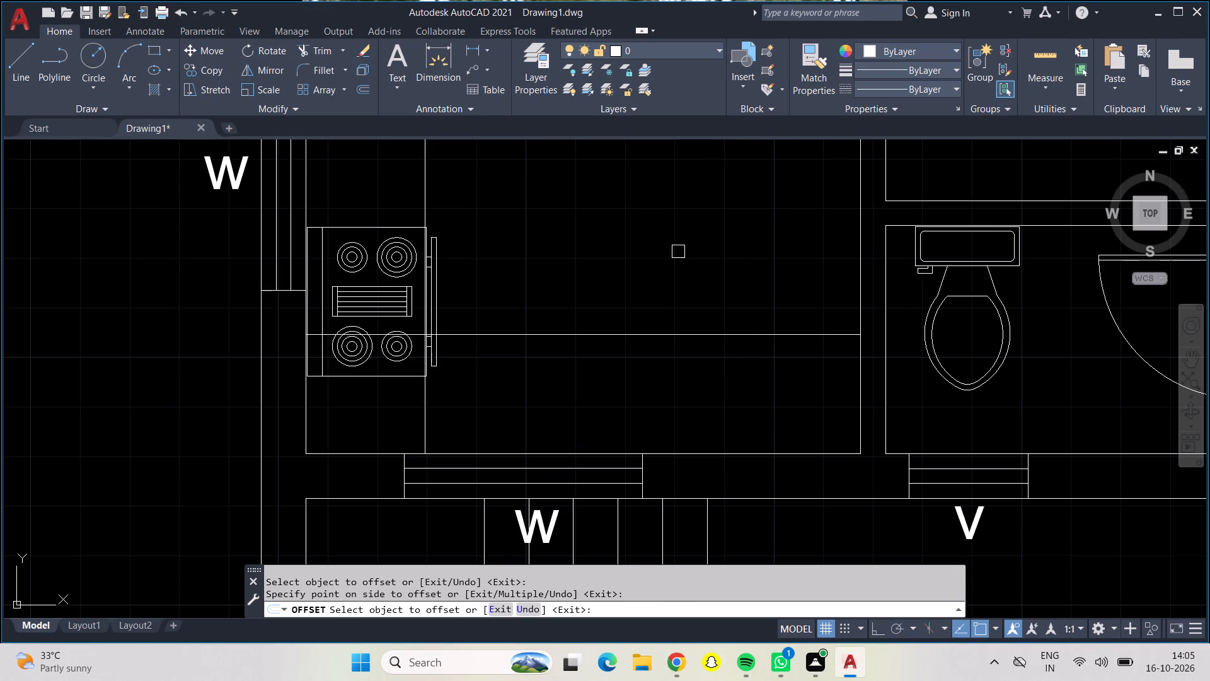
key("Escape")
Move the stove block along the kitchen's west counter, using its centre as the base point.
left_click(352, 287)
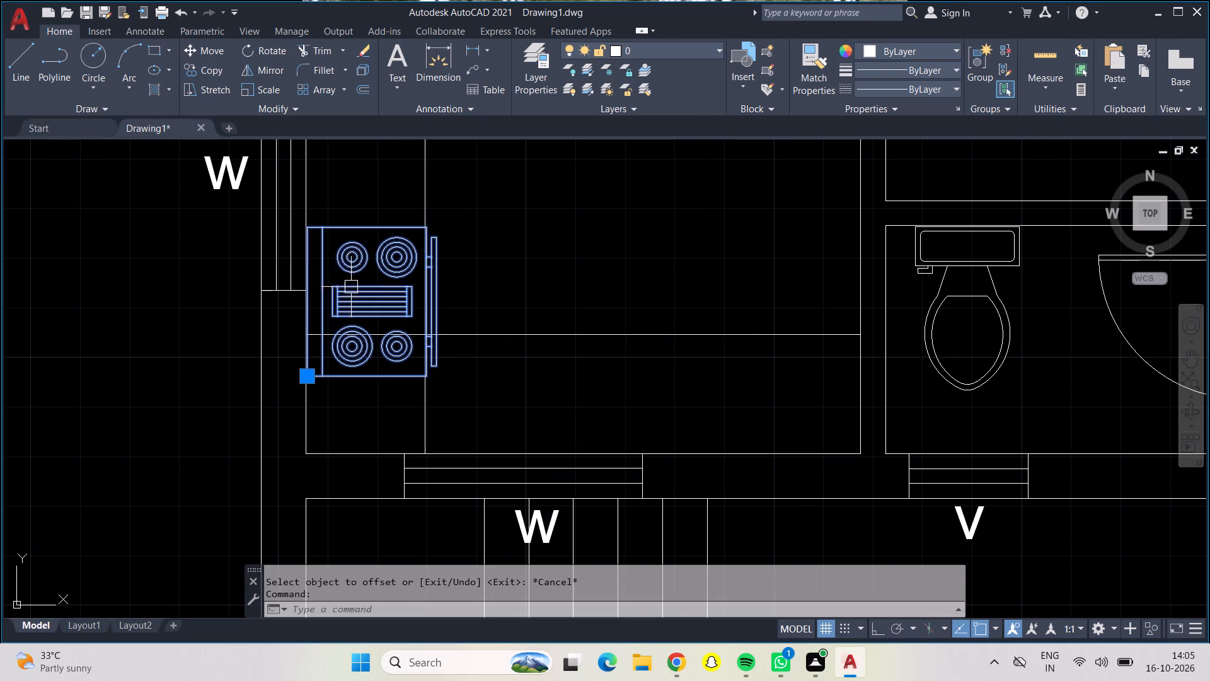
left_click(194, 48)
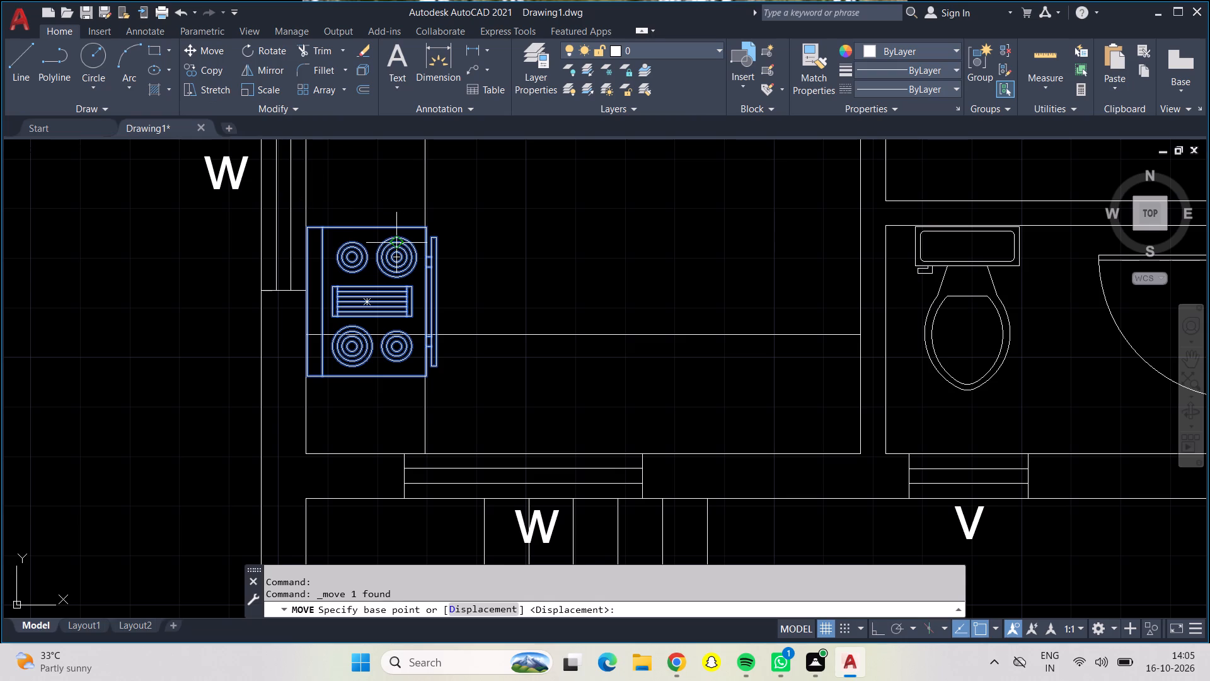
left_click(367, 309)
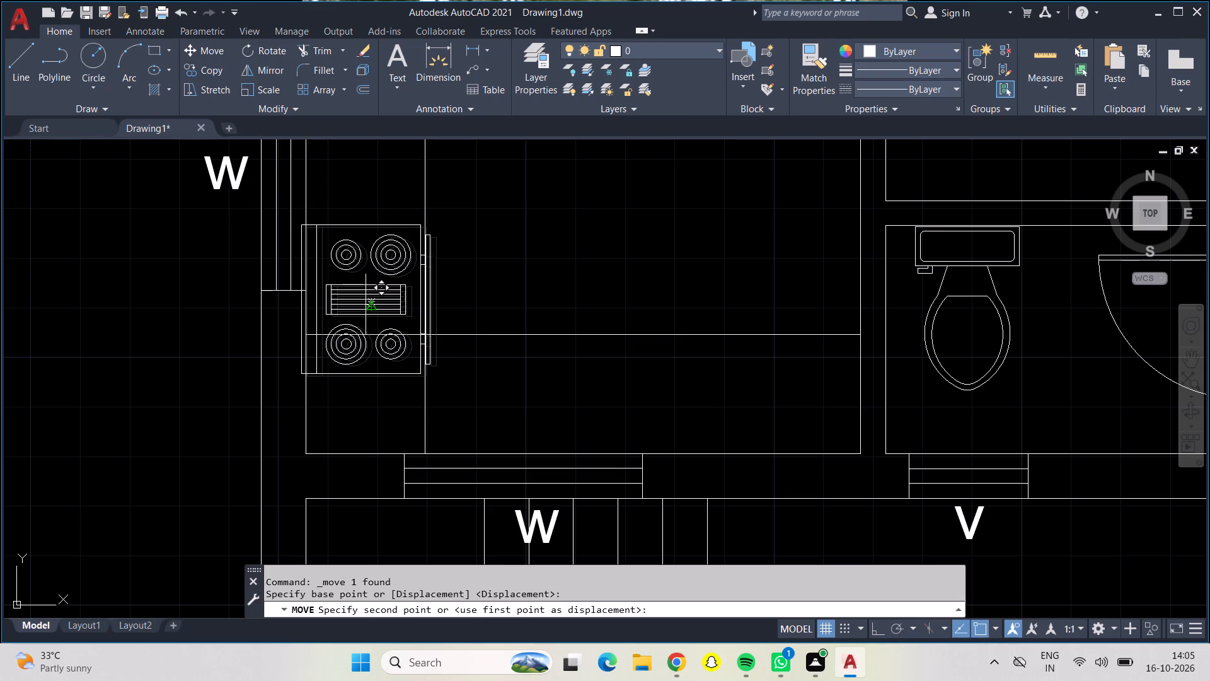
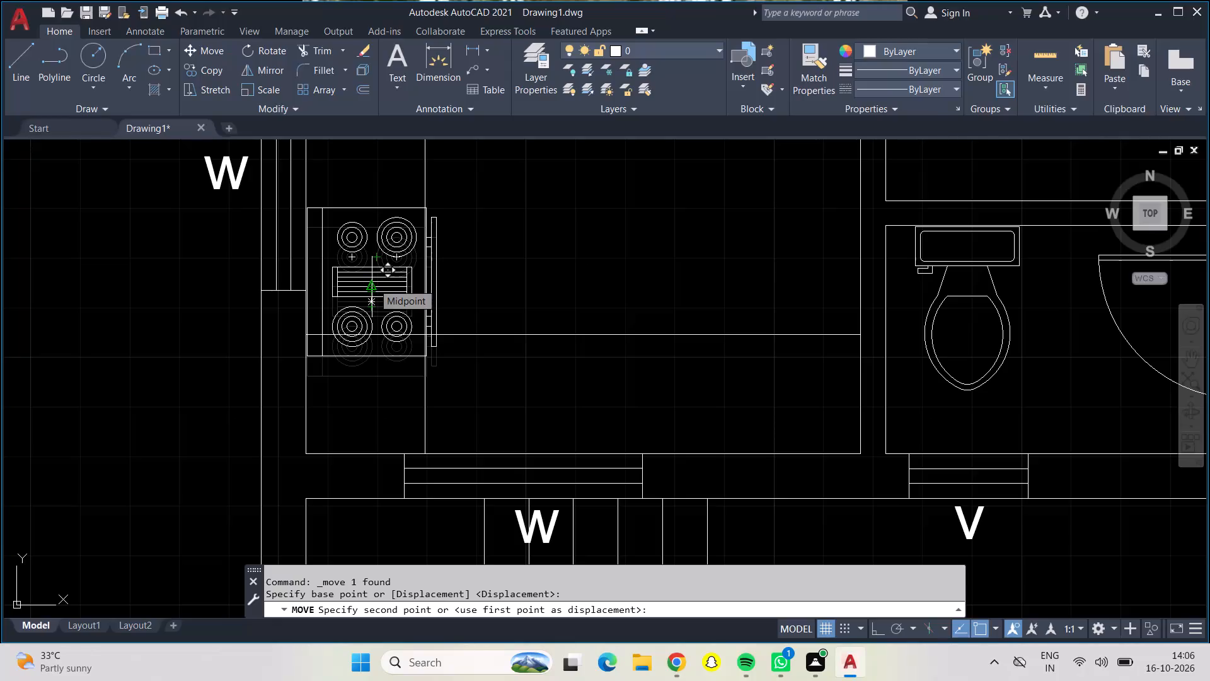
Place the moved stove block slightly further north along the kitchen's west counter.
left_click(373, 283)
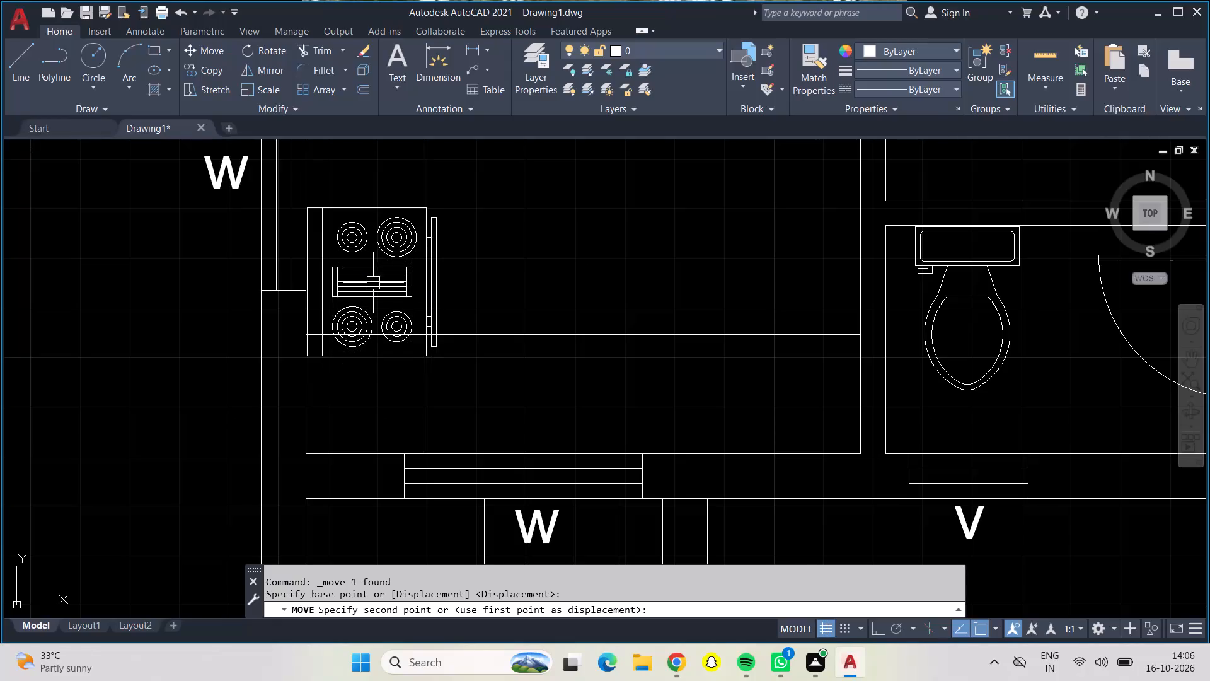
key("Escape")
Trim the two counter edge lines past their intersection at the kitchen's southwest corner, including the segment crossing the stove, to form an L-shaped counter.
left_click(311, 54)
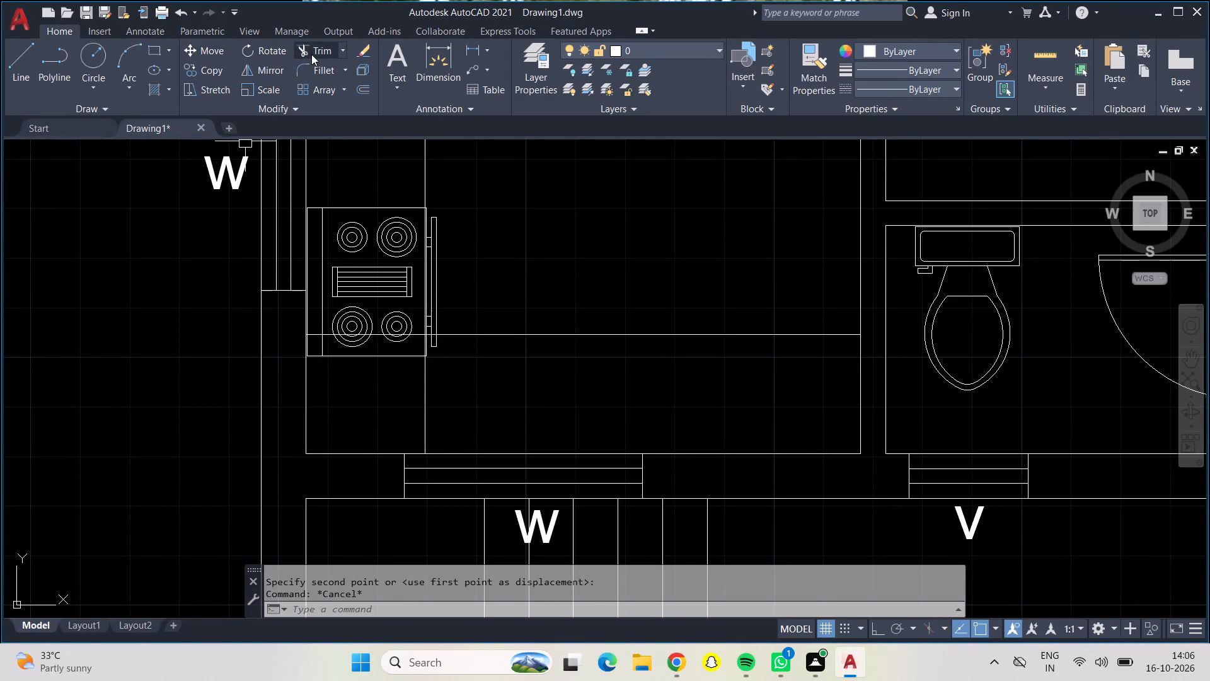
left_click(423, 388)
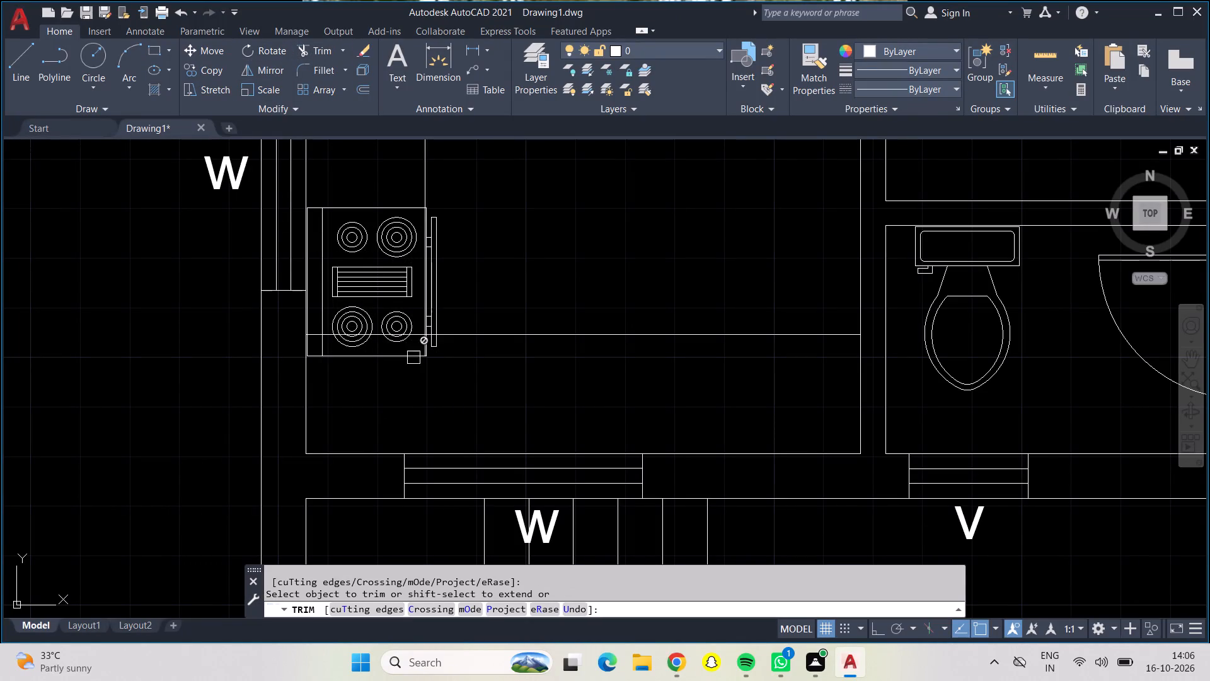
scroll(410, 332, "up", 5)
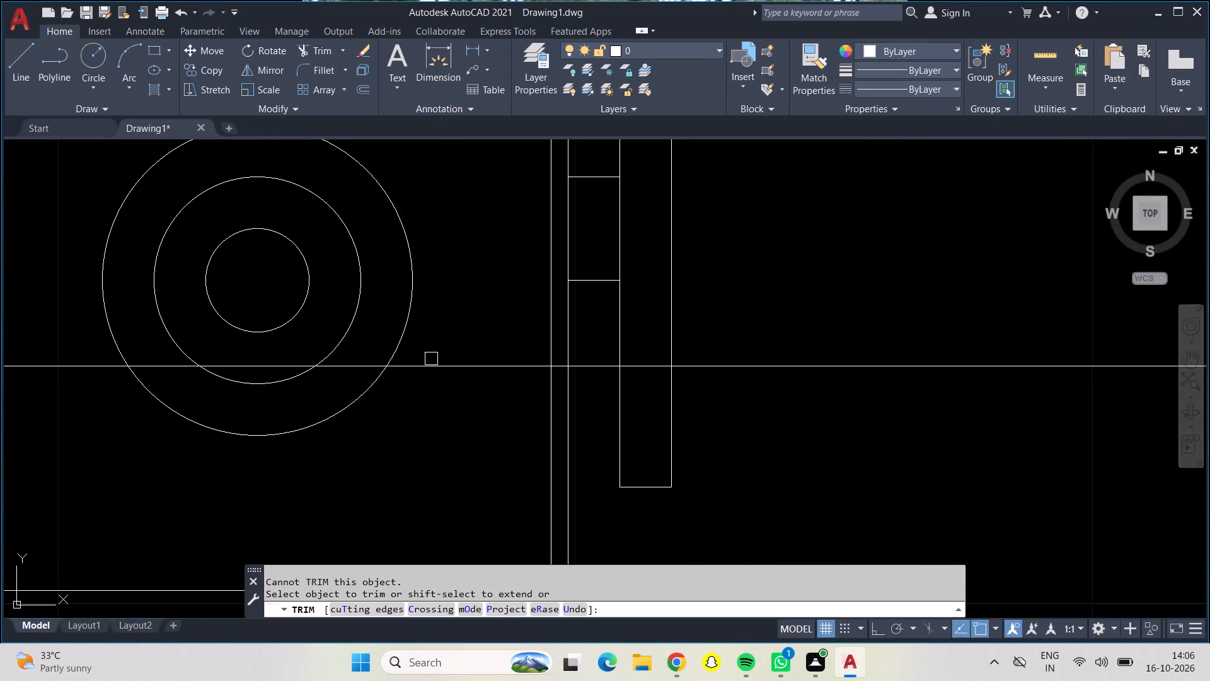
left_click(439, 361)
left_click(356, 361)
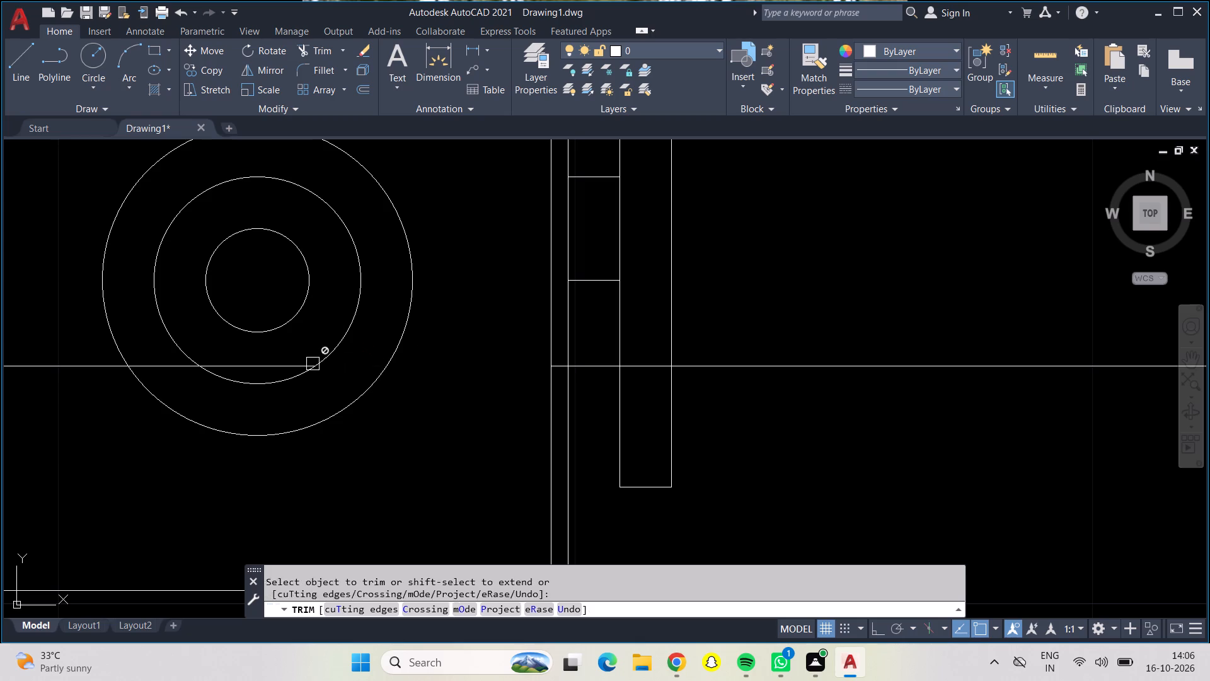
left_click(292, 359)
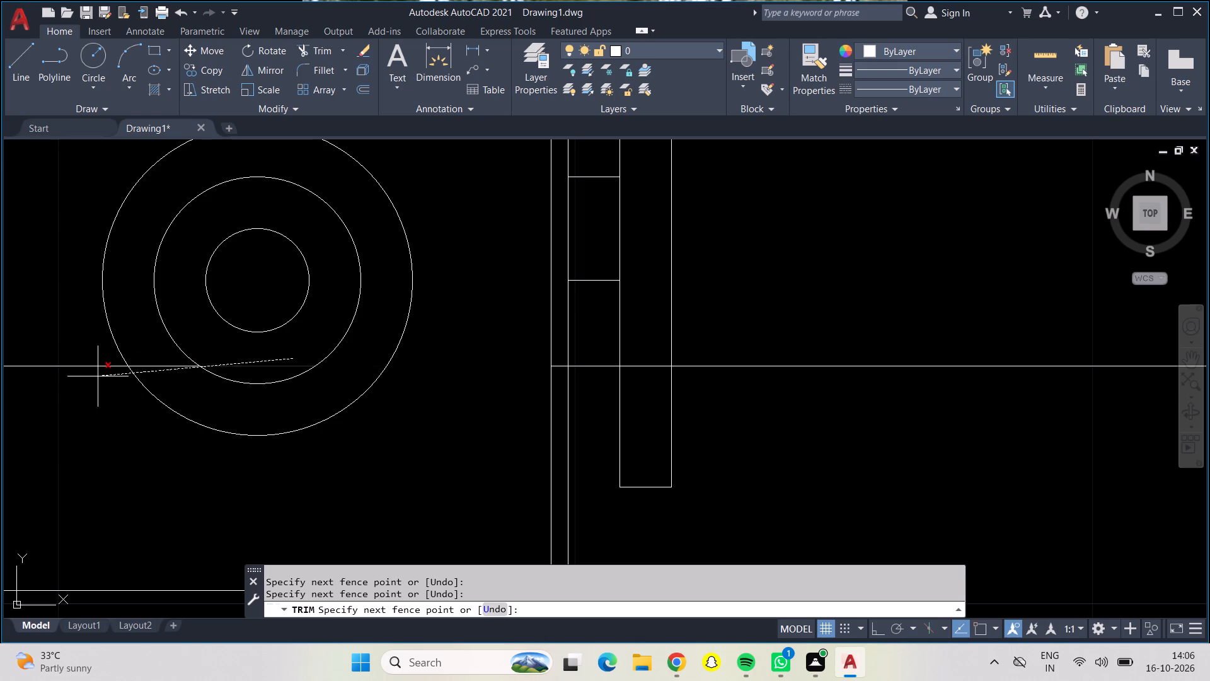
left_click(89, 370)
left_click(89, 370)
left_click(256, 367)
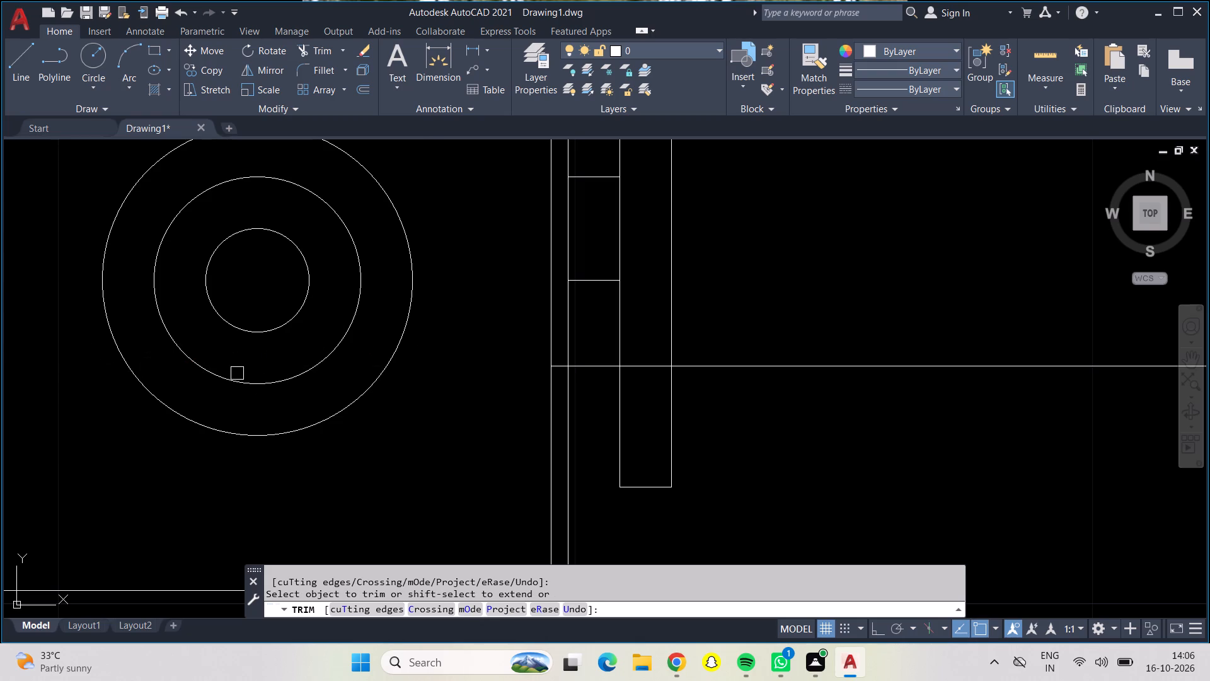
scroll(208, 390, "down", 1)
scroll(360, 334, "down", 1)
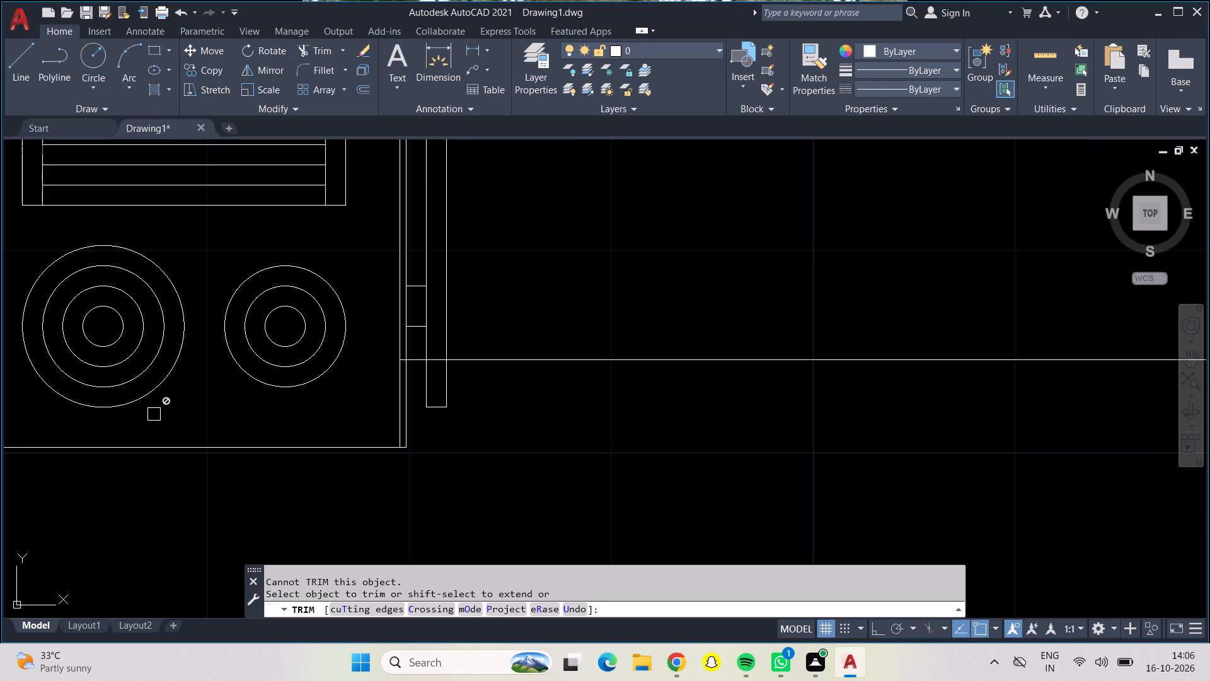
middle_click_drag(153, 414, 294, 410)
key("Escape")
scroll(323, 399, "down", 1)
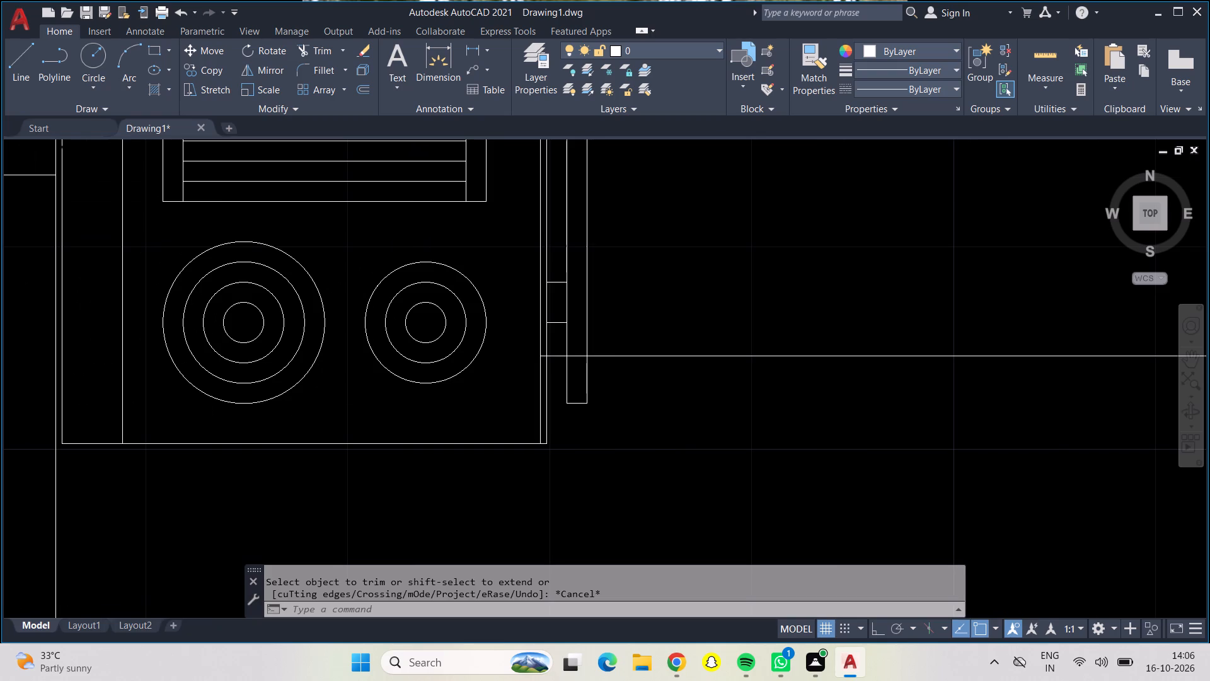
scroll(438, 365, "down", 1)
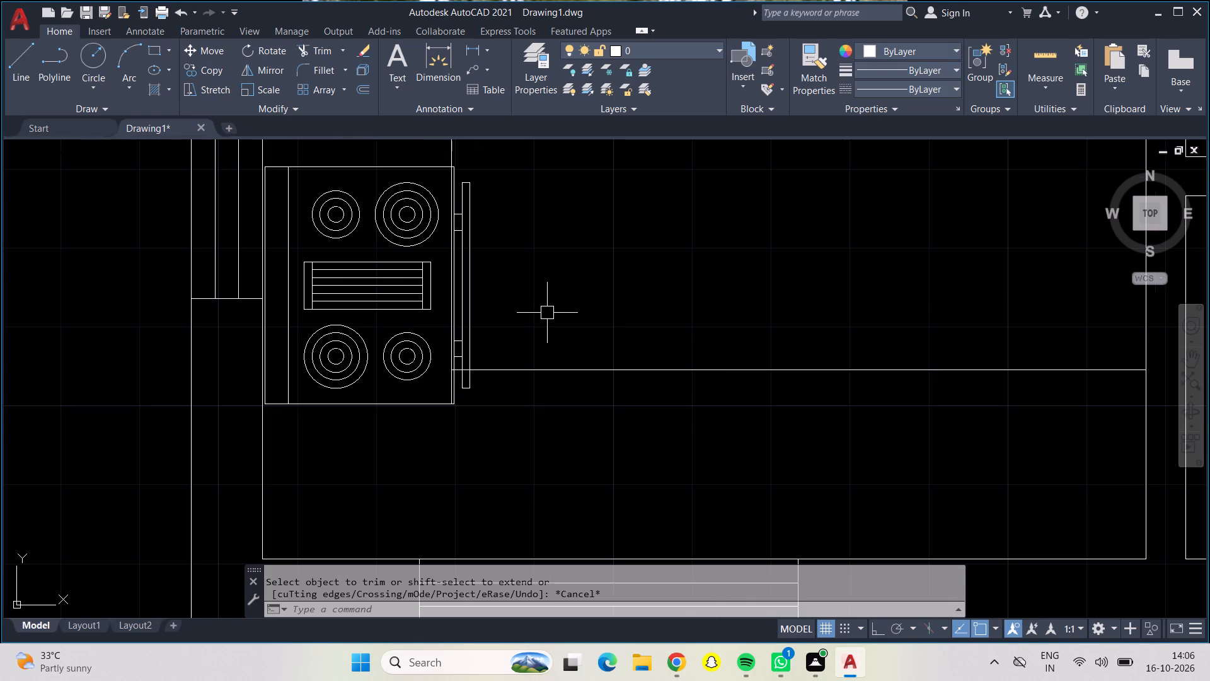
middle_click_drag(549, 313, 596, 411)
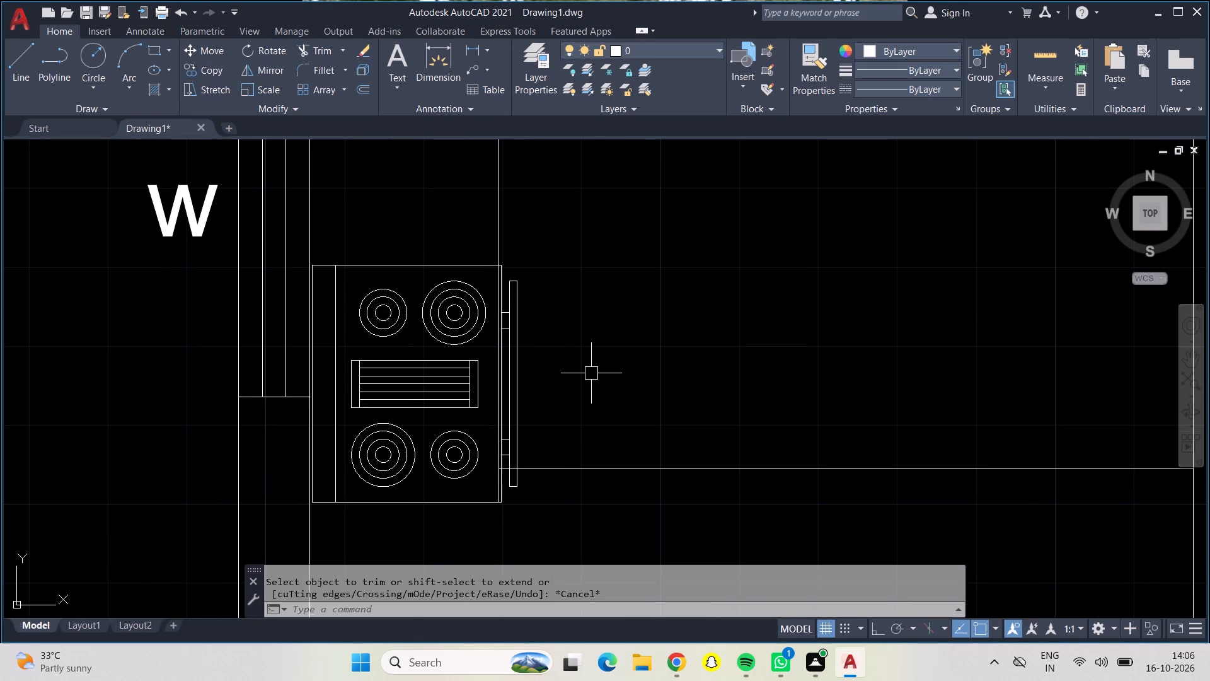
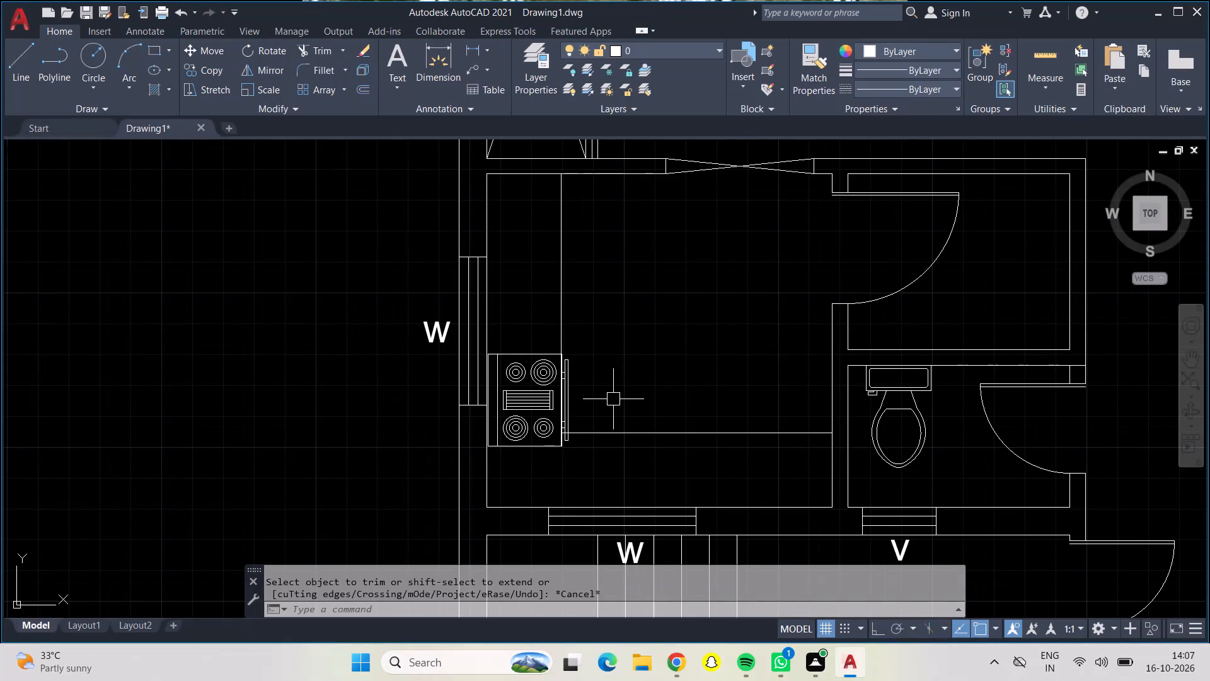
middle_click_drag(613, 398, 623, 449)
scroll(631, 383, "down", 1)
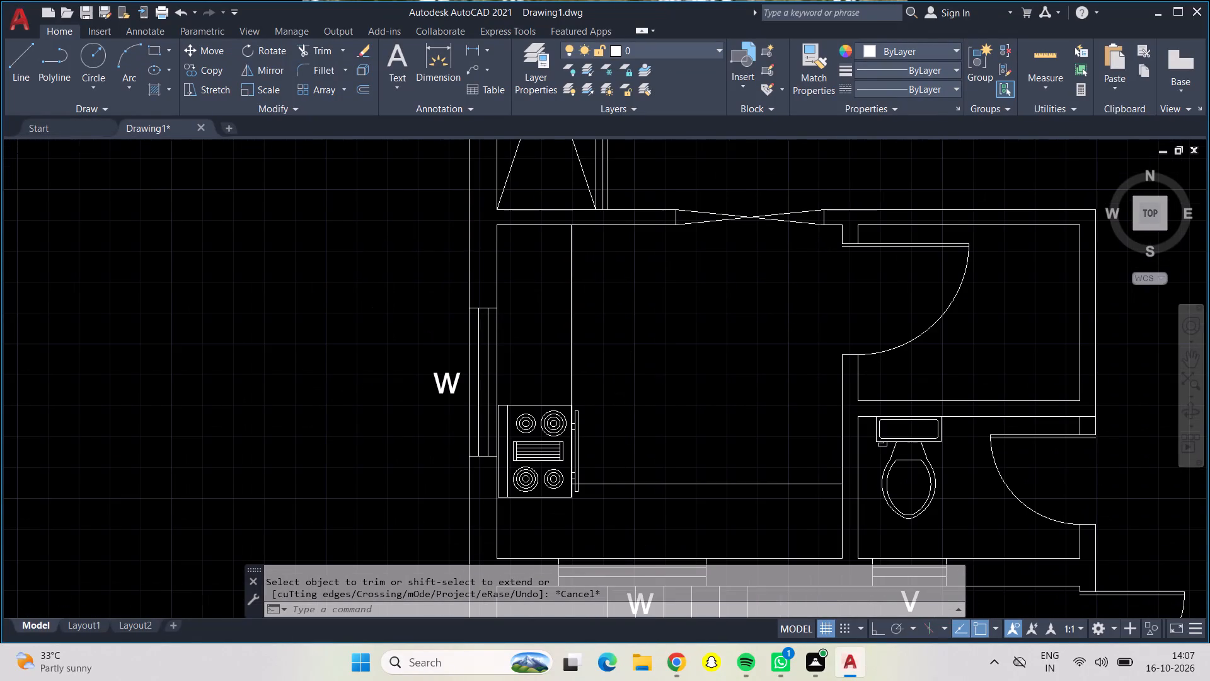
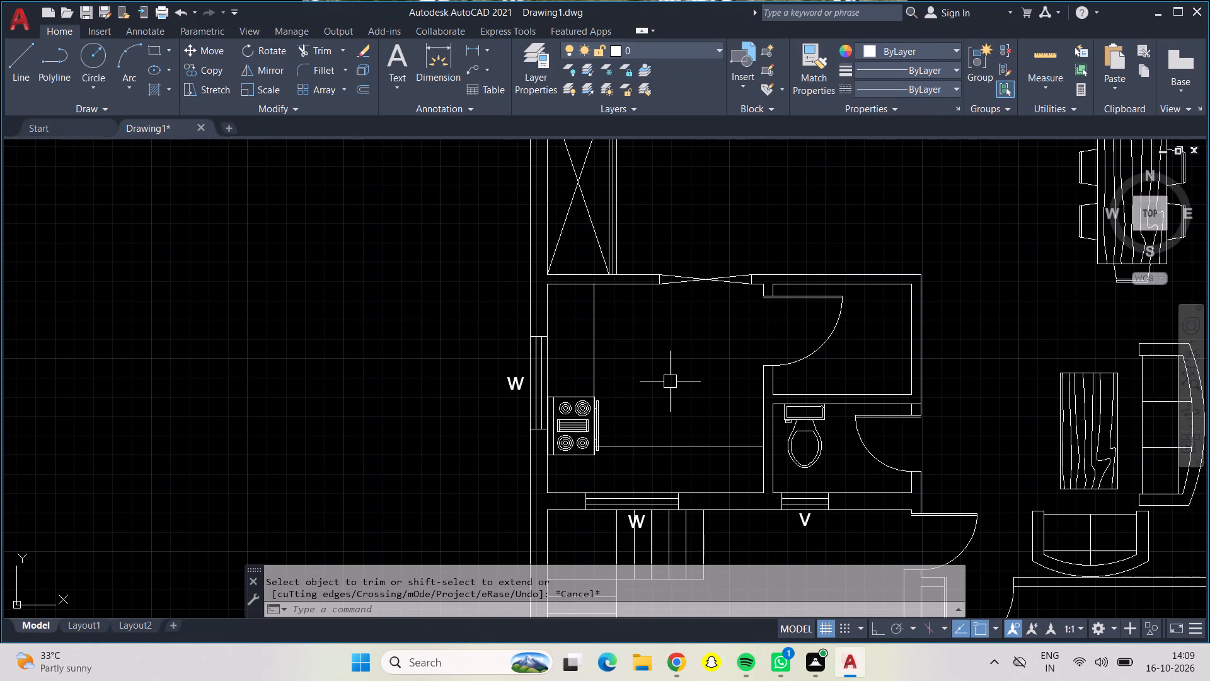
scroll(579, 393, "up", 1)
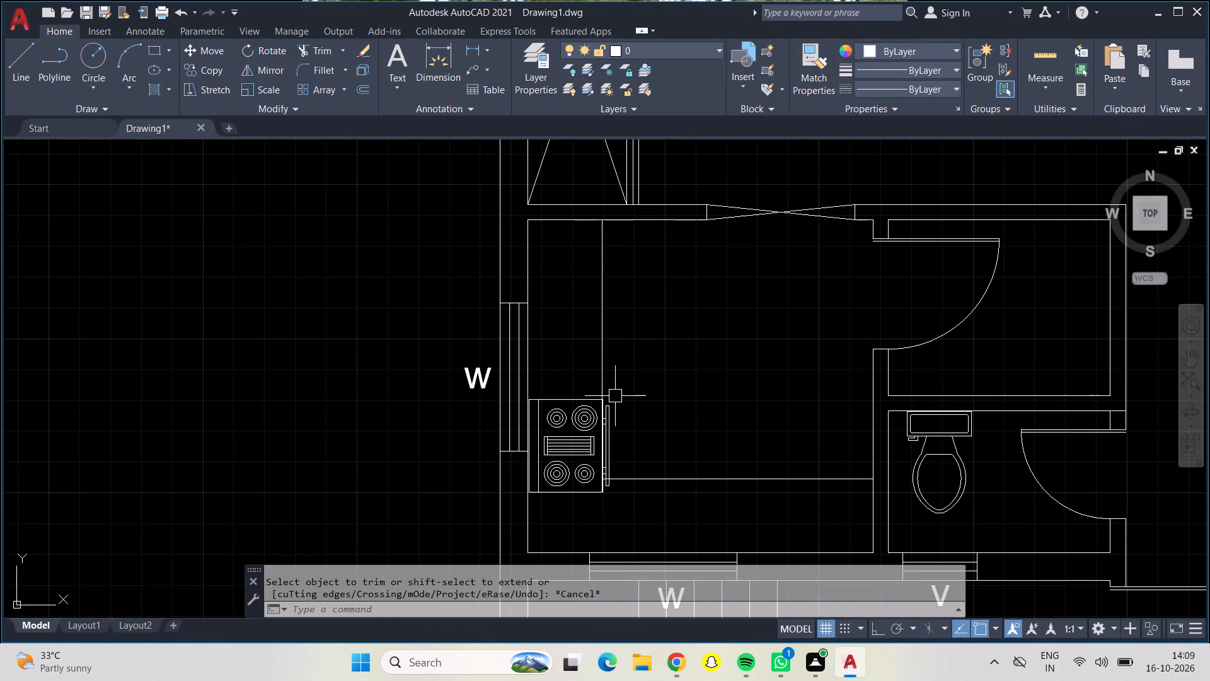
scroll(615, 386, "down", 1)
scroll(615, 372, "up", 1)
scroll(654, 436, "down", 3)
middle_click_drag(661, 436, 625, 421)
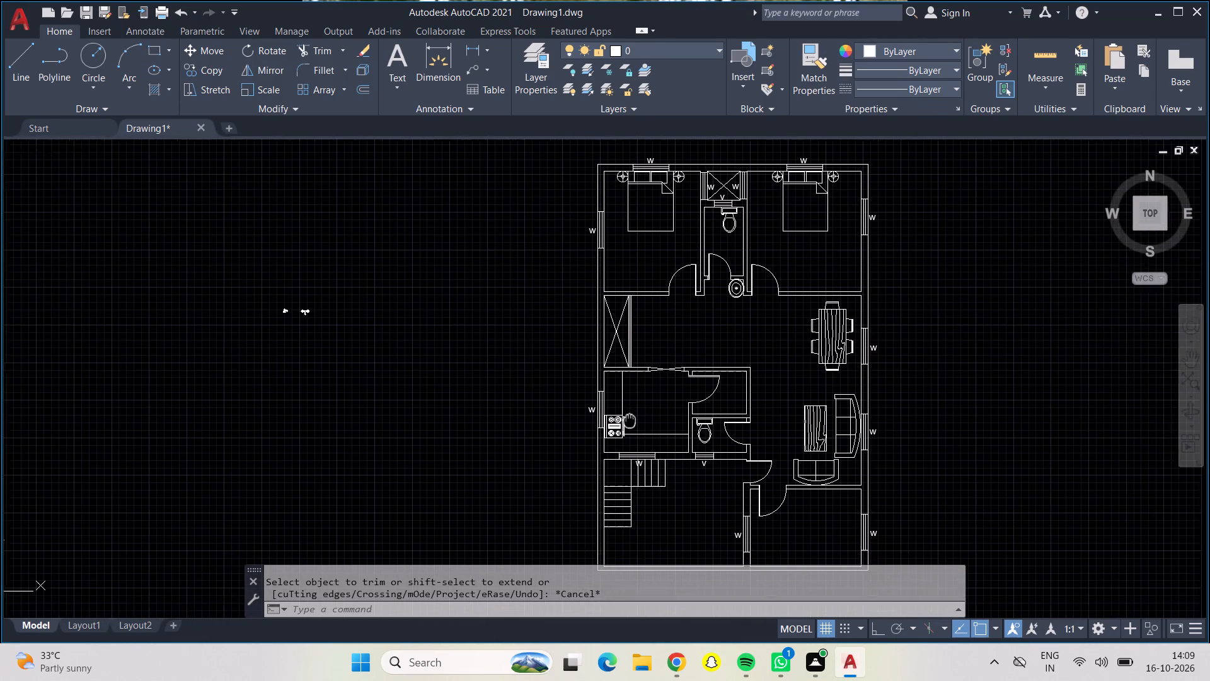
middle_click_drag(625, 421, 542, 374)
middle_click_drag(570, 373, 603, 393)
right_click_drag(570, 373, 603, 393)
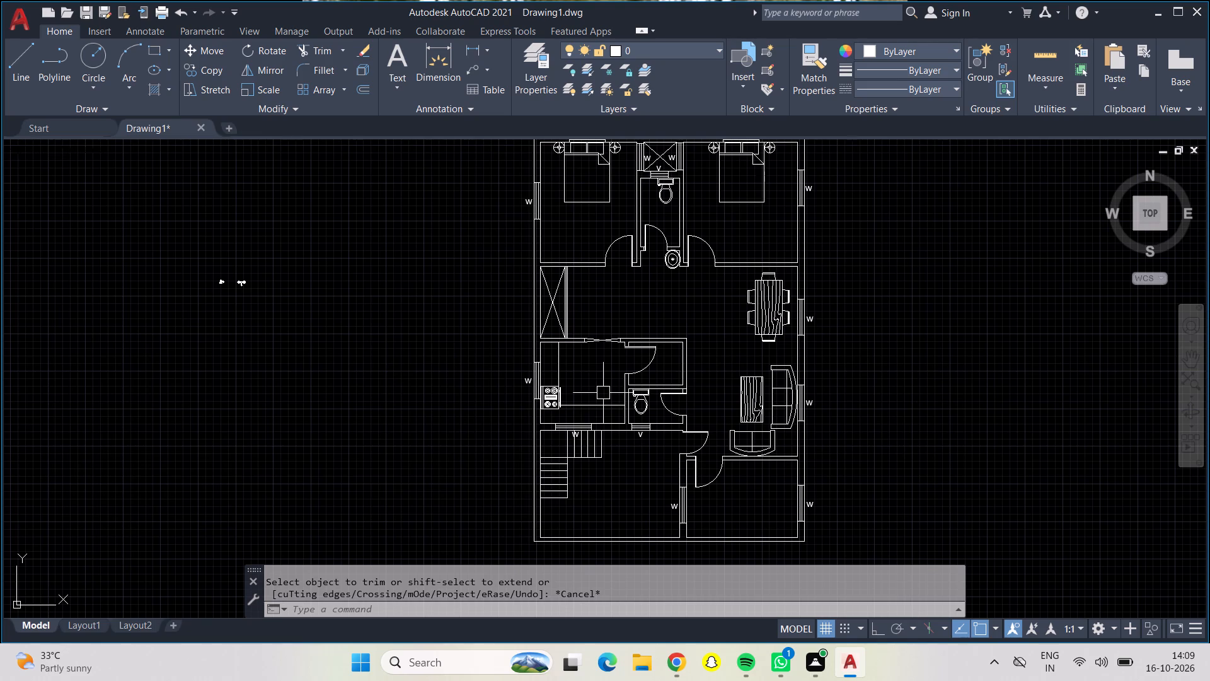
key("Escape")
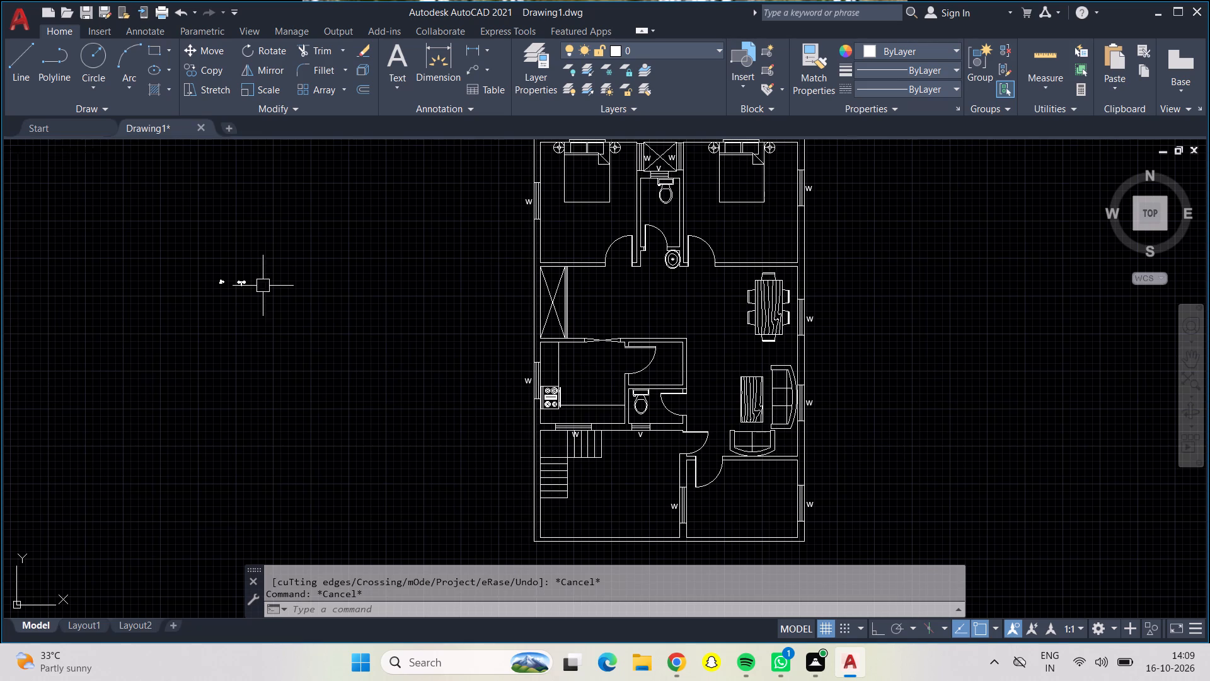
Move the loose tap block from outside the plan into the toilet beside the kitchen, onto its bottom wall beside the WC.
scroll(241, 289, "down", 1)
scroll(241, 285, "up", 3)
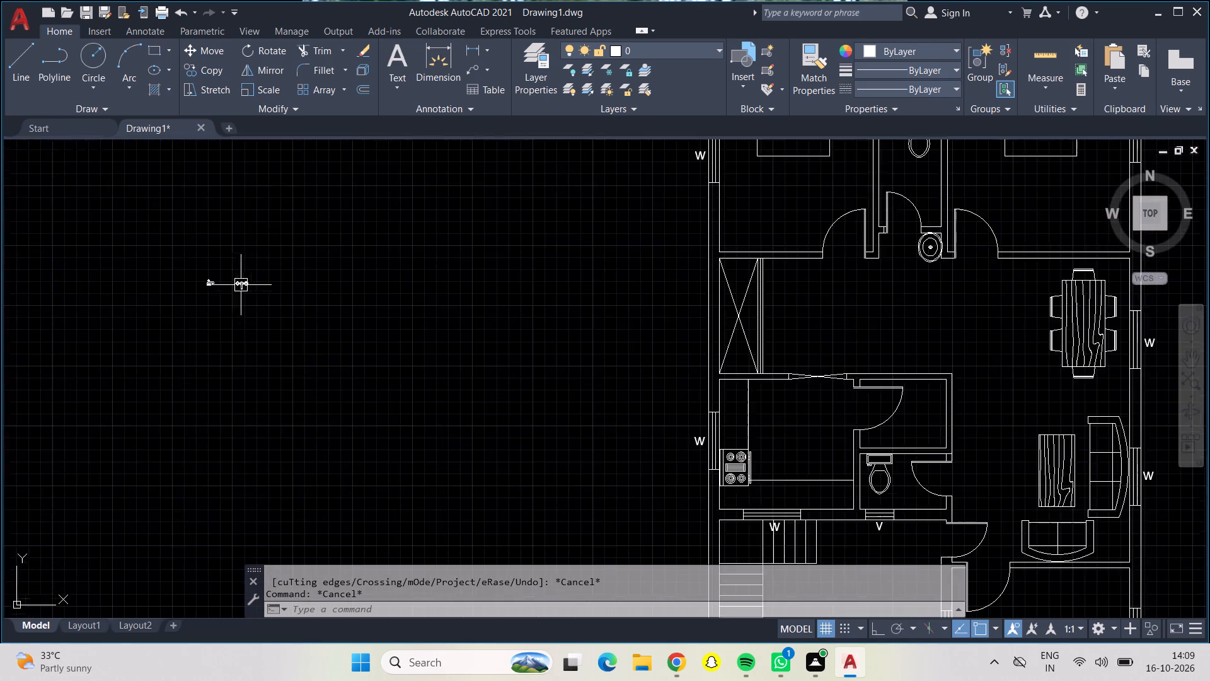
scroll(241, 285, "up", 2)
scroll(241, 284, "down", 3)
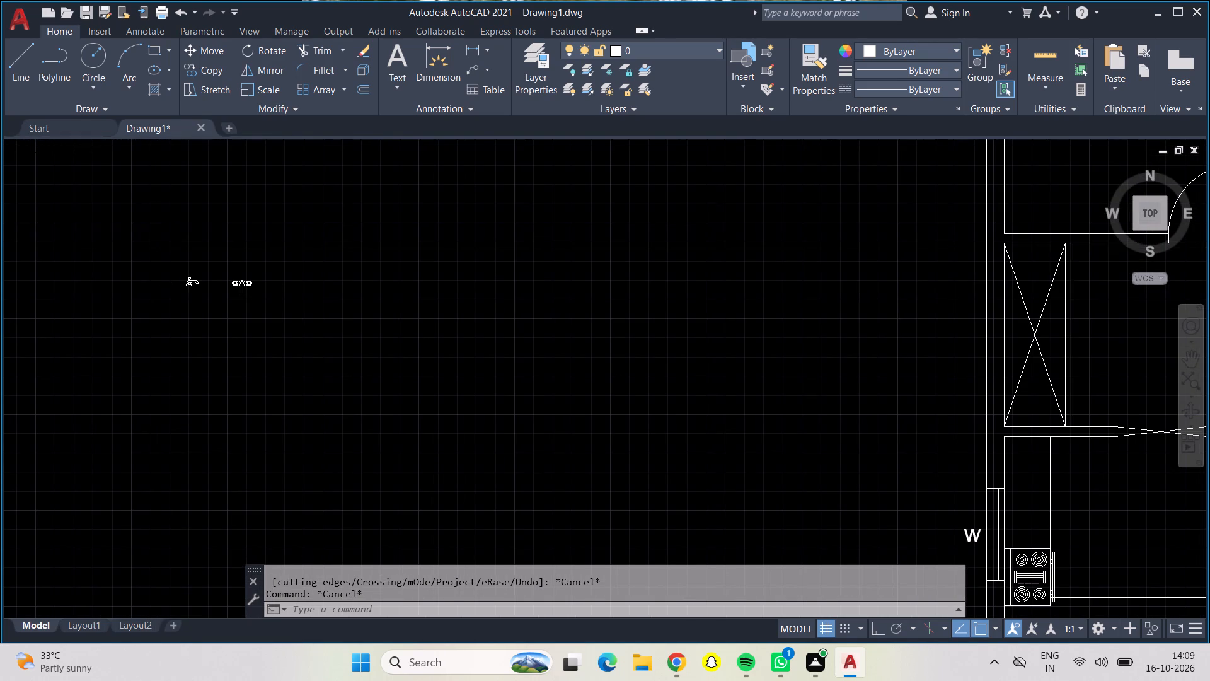
left_click(241, 284)
left_click(200, 49)
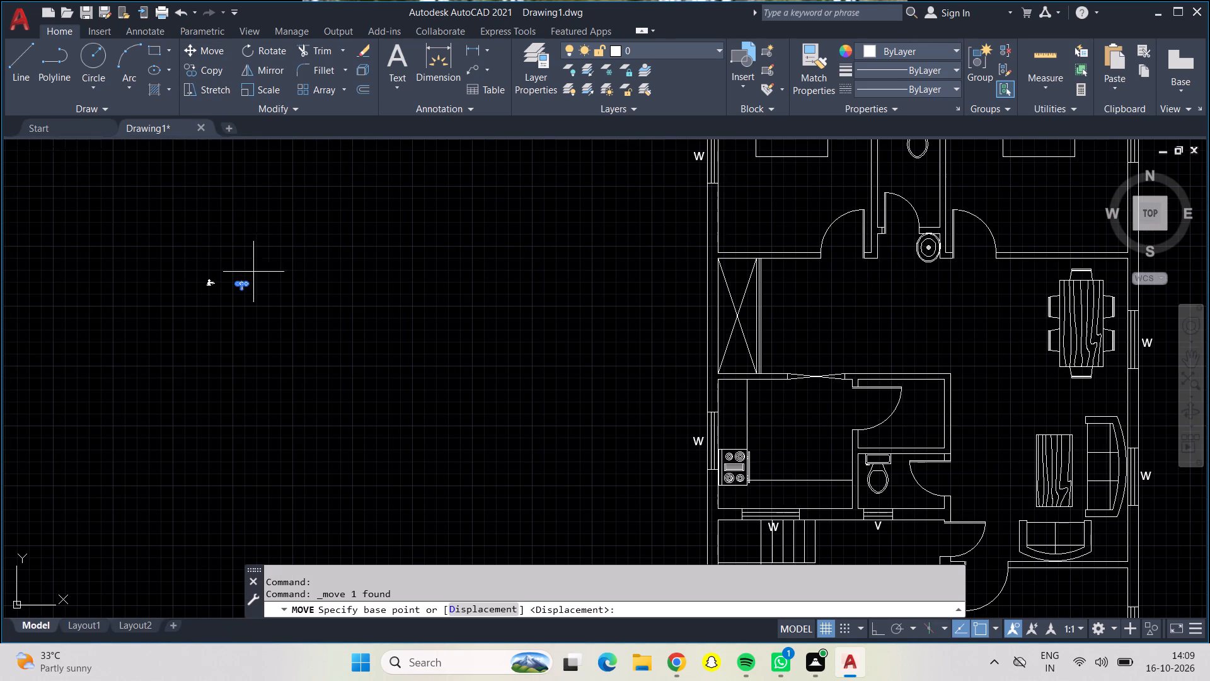
left_click(240, 278)
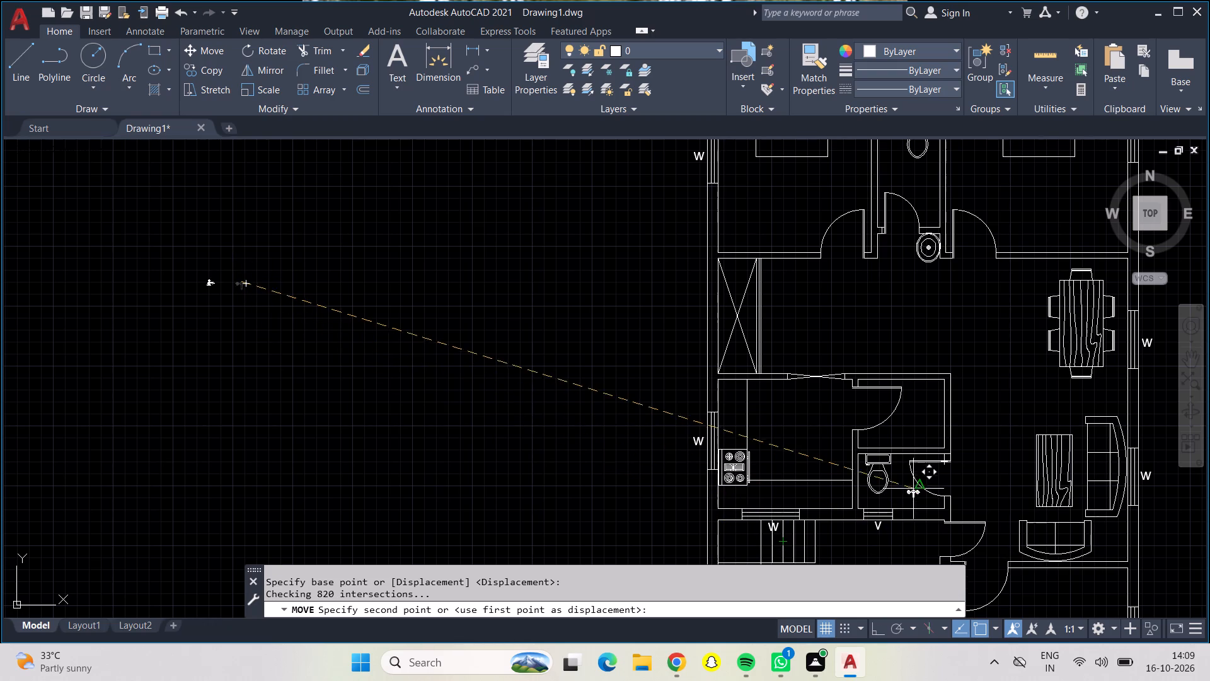
scroll(913, 487, "up", 1)
scroll(913, 487, "down", 1)
scroll(911, 494, "up", 2)
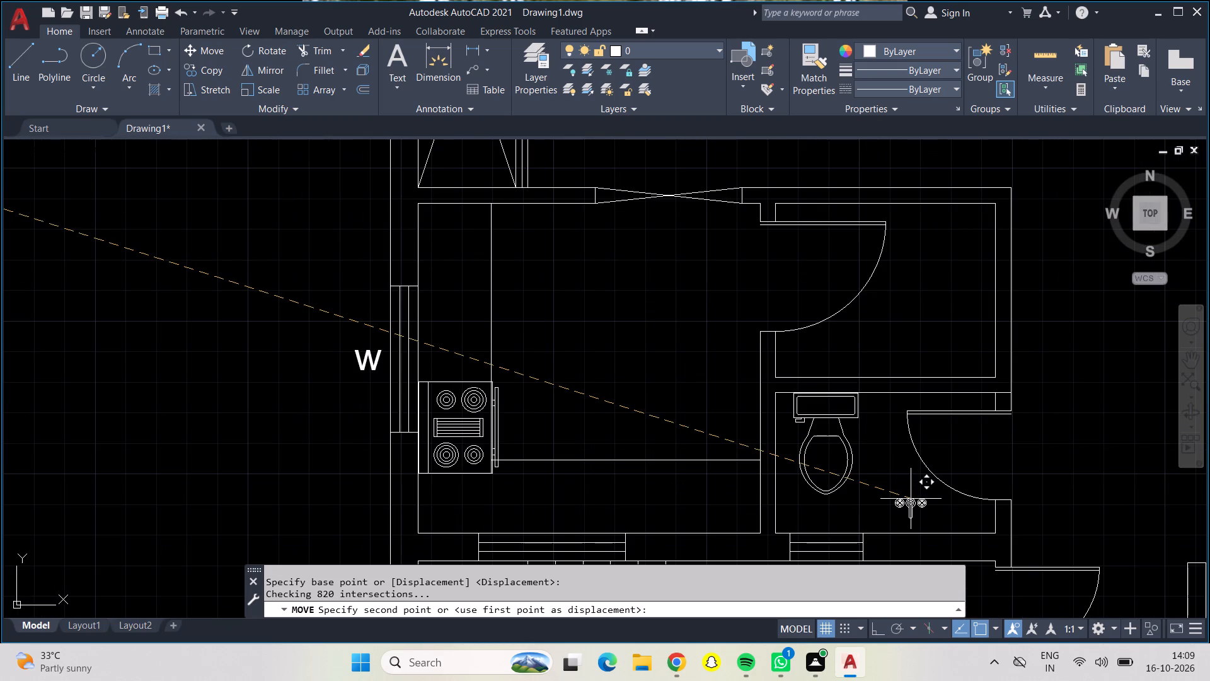
scroll(909, 499, "up", 1)
middle_click_drag(909, 499, 695, 421)
scroll(687, 437, "up", 2)
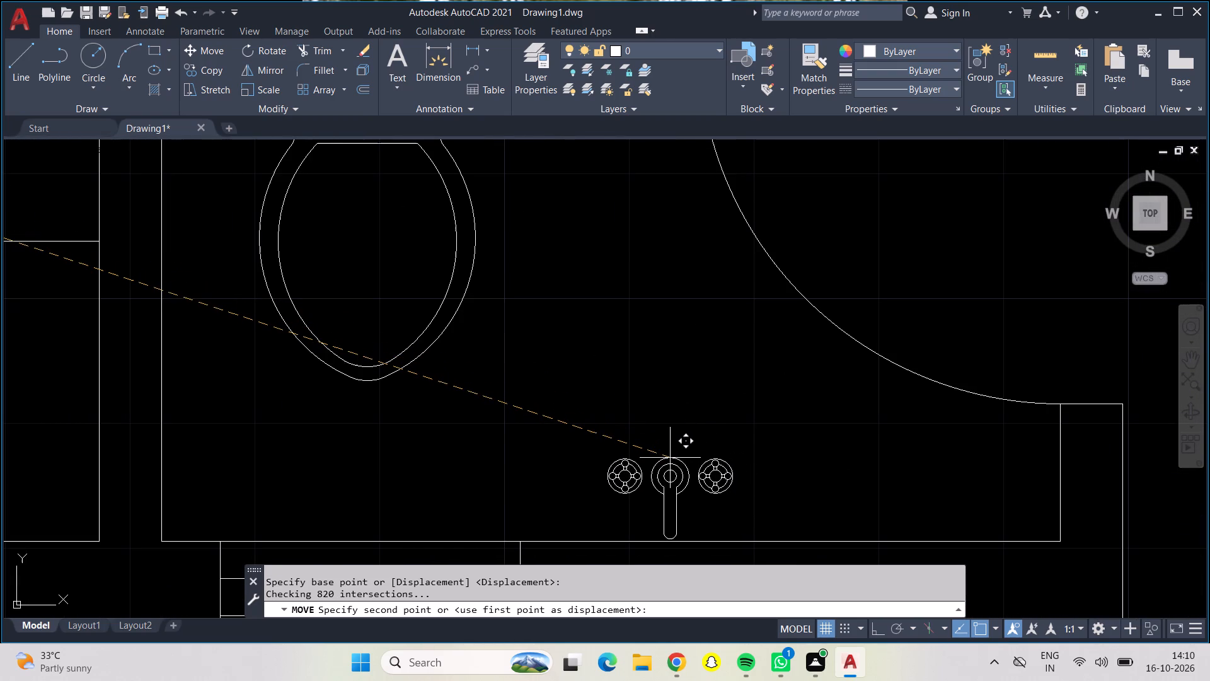
left_click(672, 459)
Copy the tap block from the lower toilet into the upper bathroom between the bedrooms, near its east wall below the WC.
scroll(672, 459, "down", 2)
left_click(674, 453)
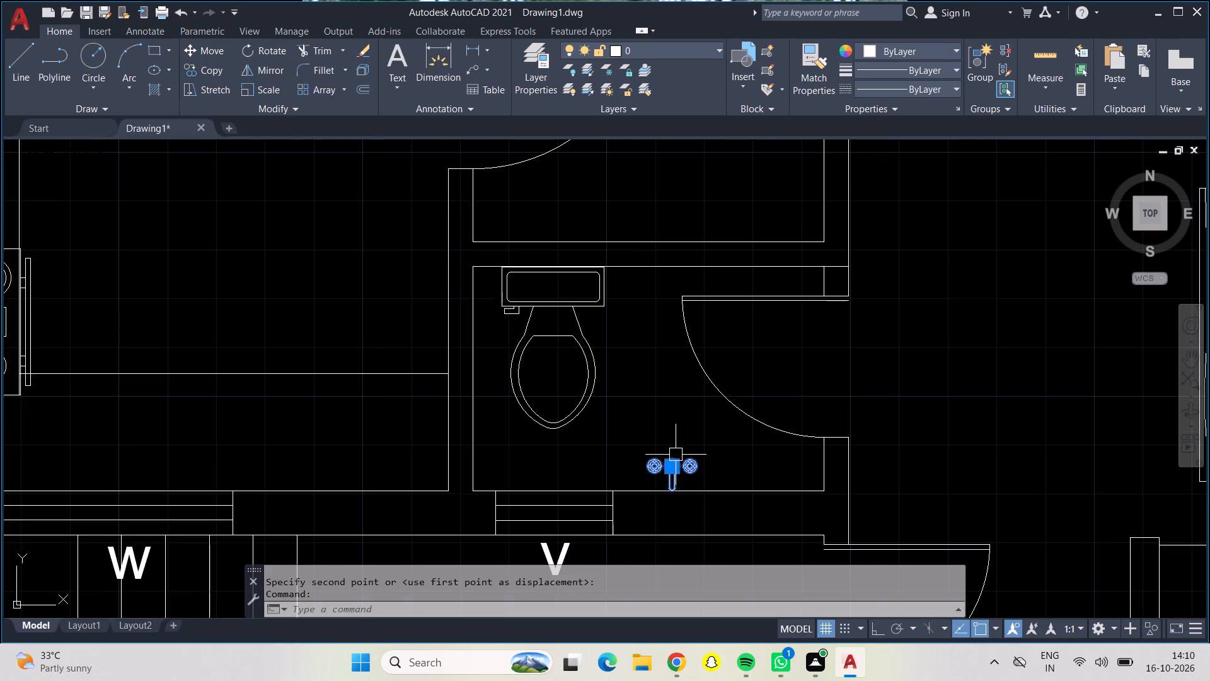
key("c")
key("o")
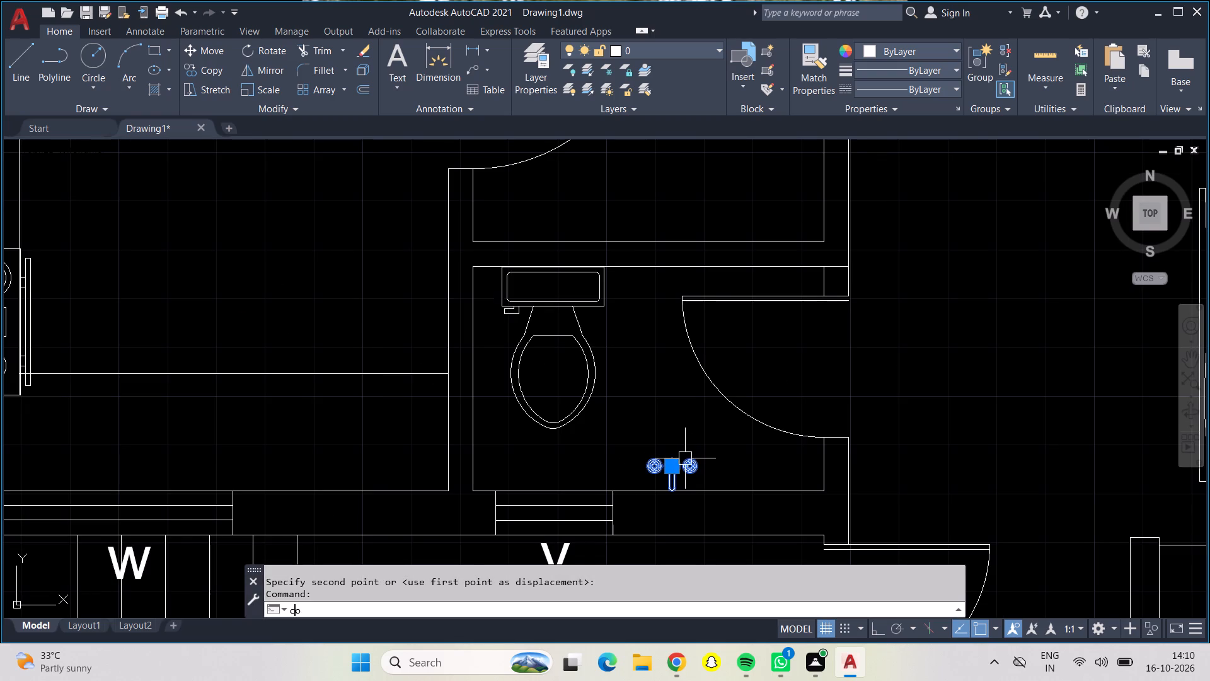
key("Return")
left_click(659, 474)
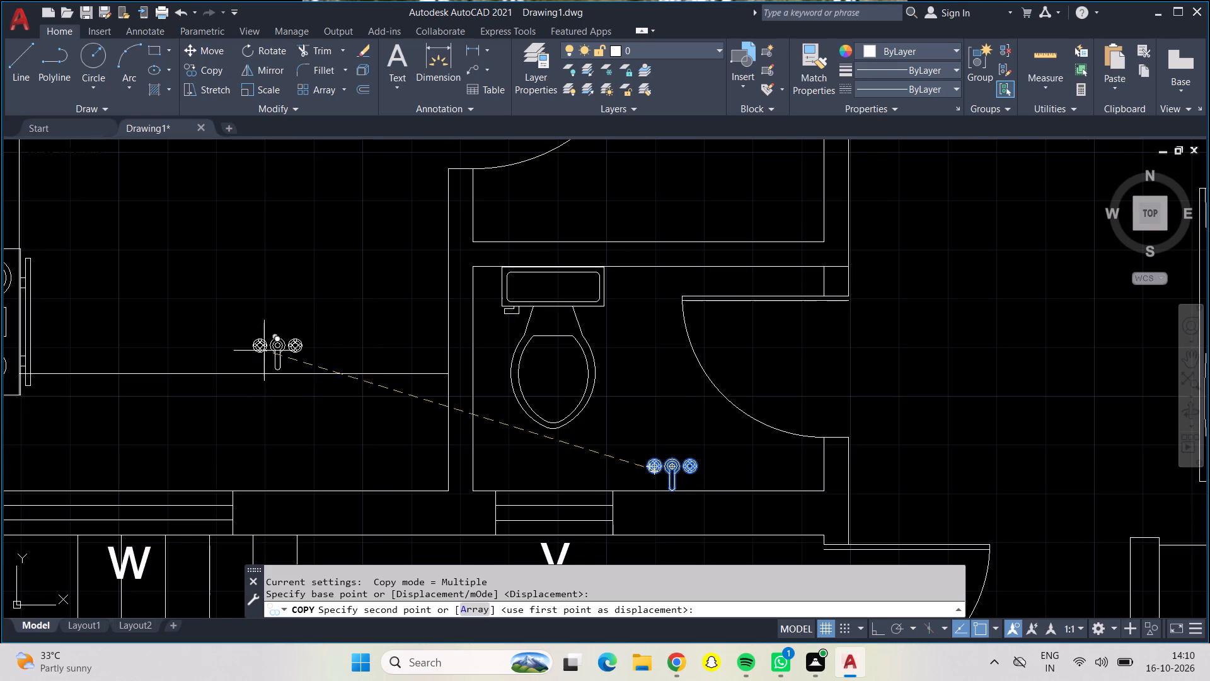
scroll(327, 332, "down", 2)
middle_click_drag(321, 301, 298, 483)
scroll(339, 334, "down", 1)
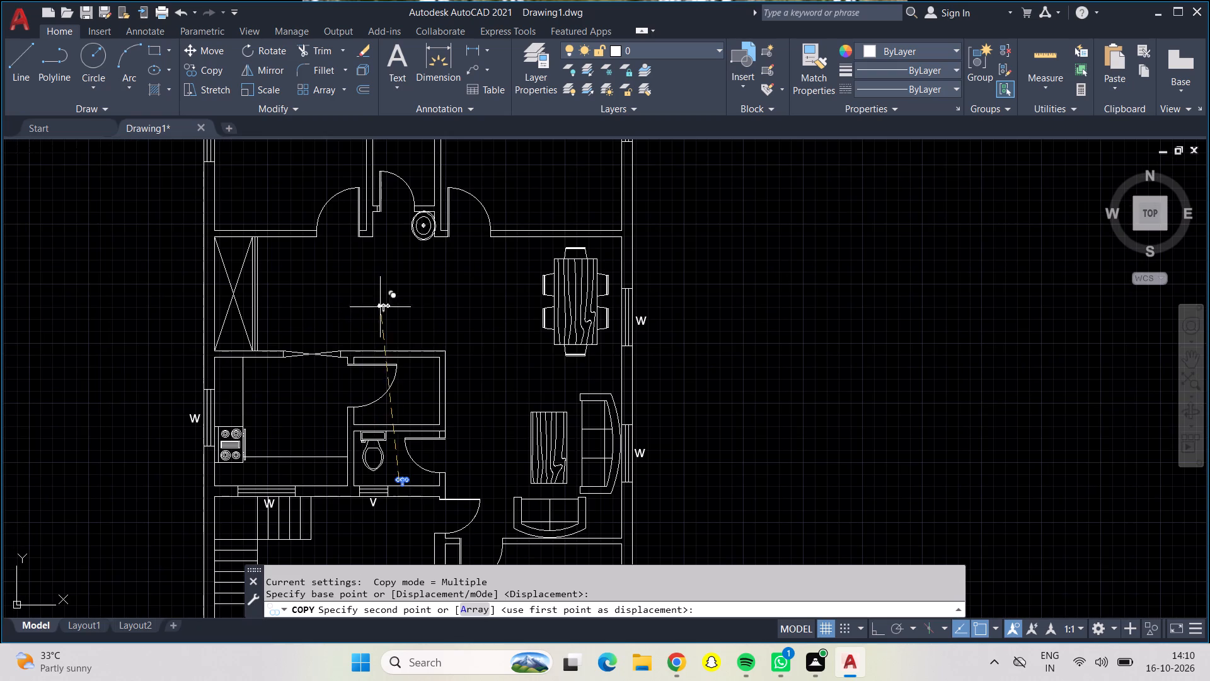
middle_click_drag(410, 296, 383, 448)
scroll(384, 297, "up", 5)
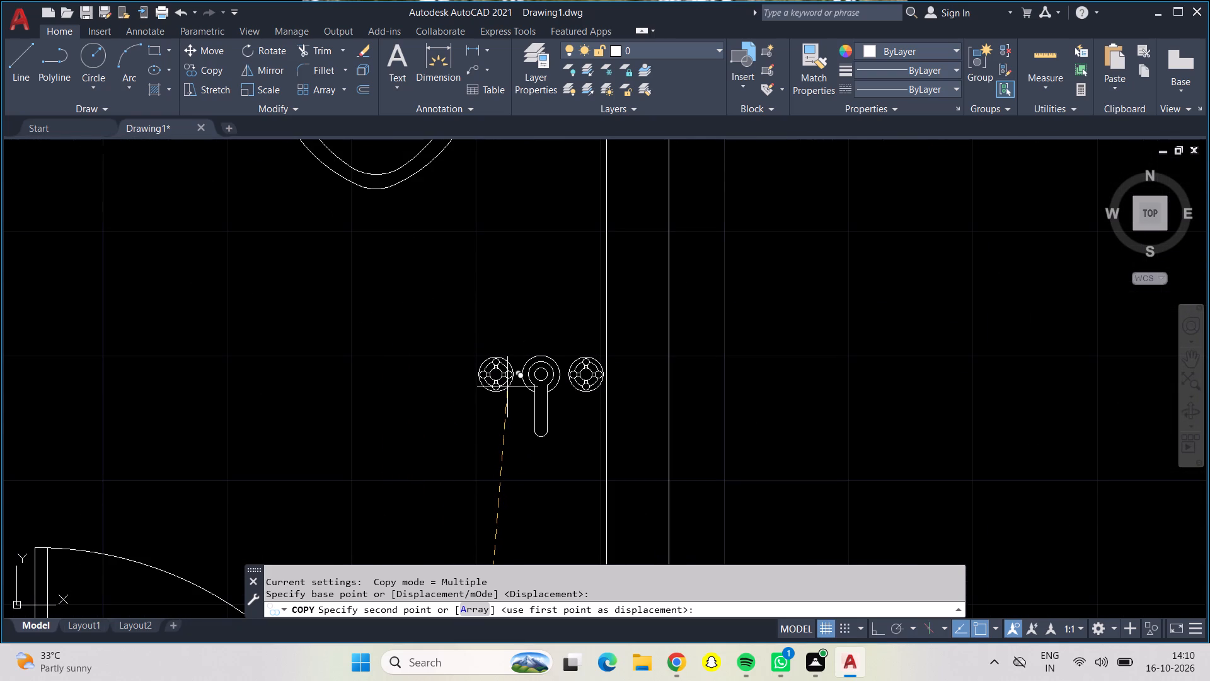
left_click(507, 387)
key("Escape")
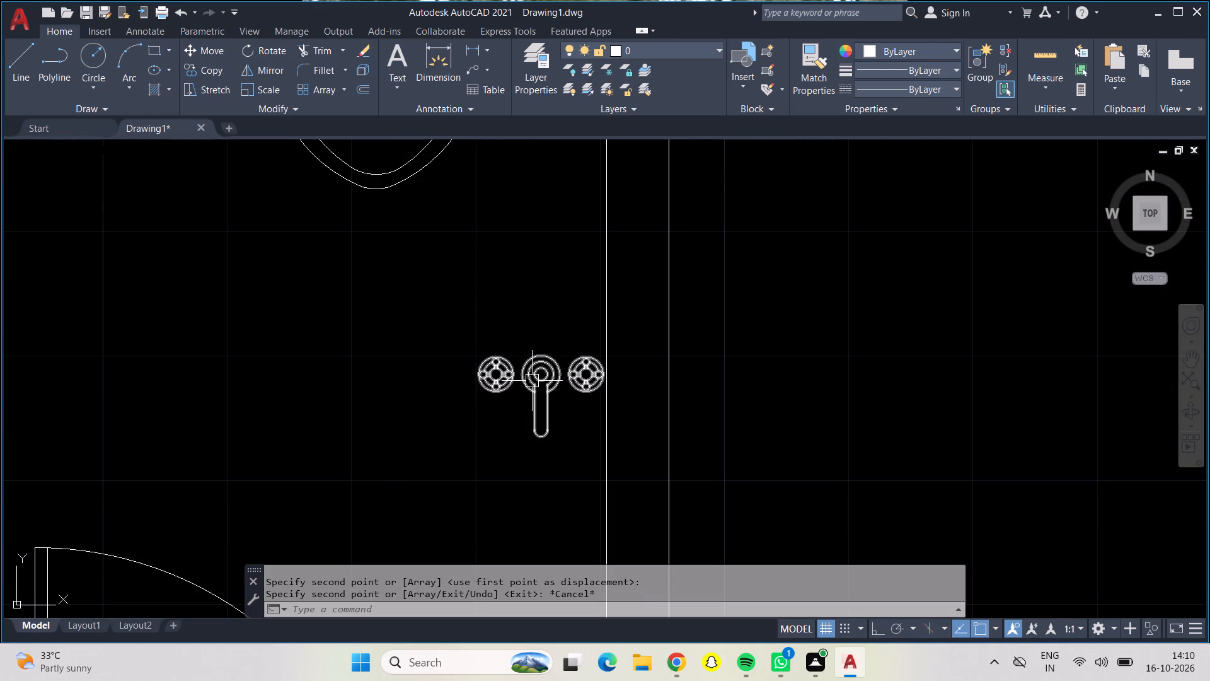
Rotate the copied tap a quarter turn about its spout end with ortho on, so the spout points to the east wall.
left_click(532, 381)
left_click(277, 47)
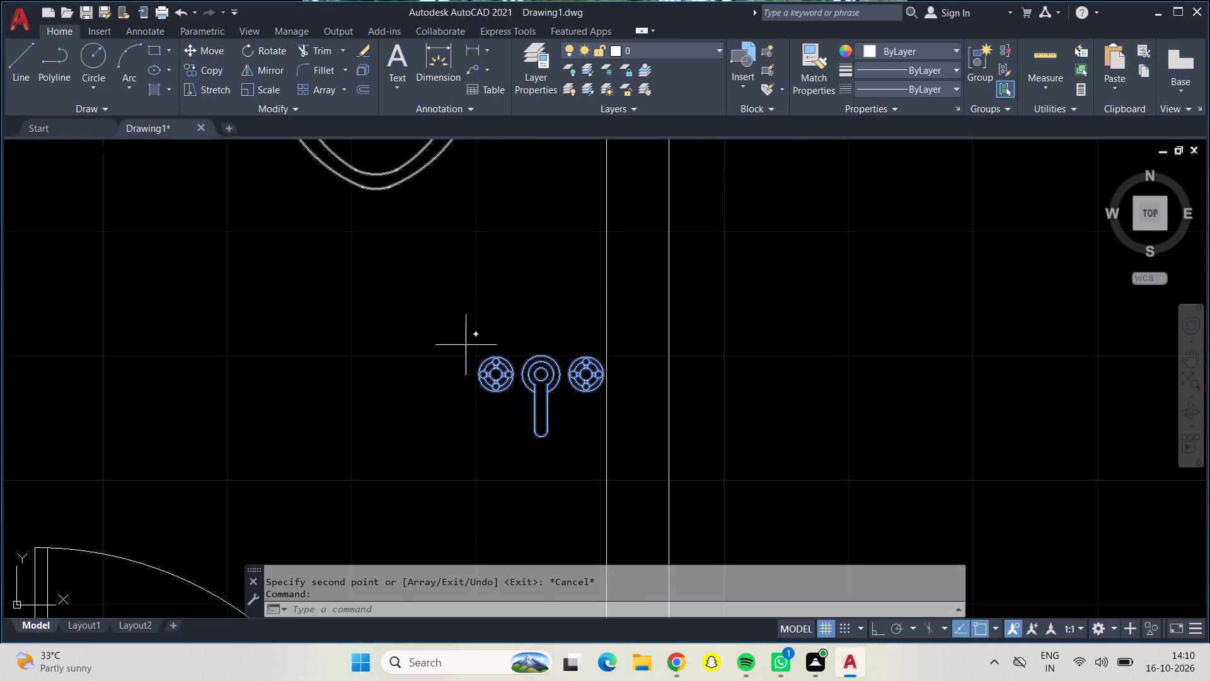
left_click_drag(545, 438, 525, 438)
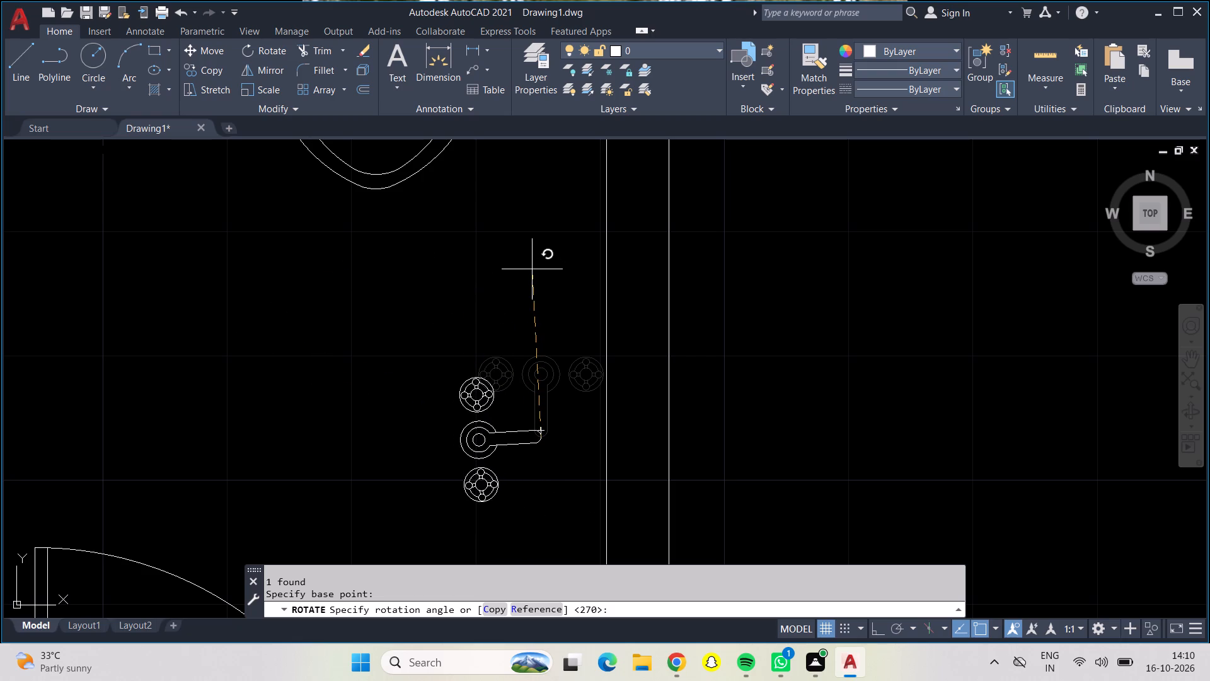
key("F8")
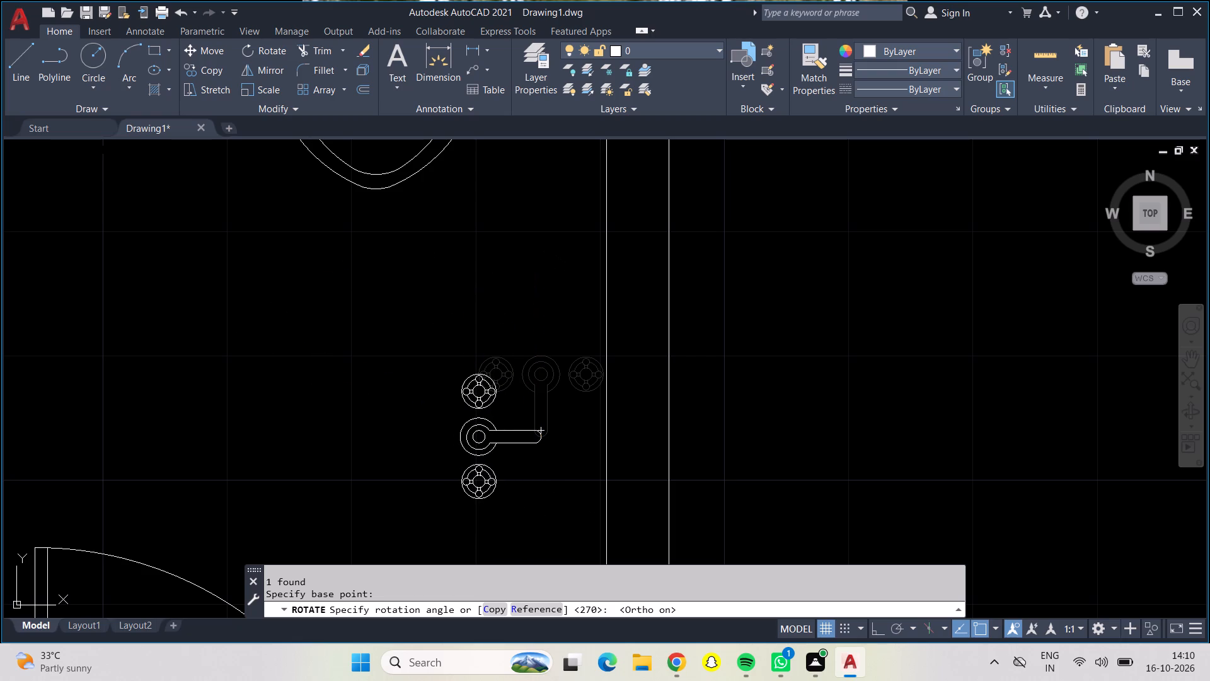
left_click(532, 271)
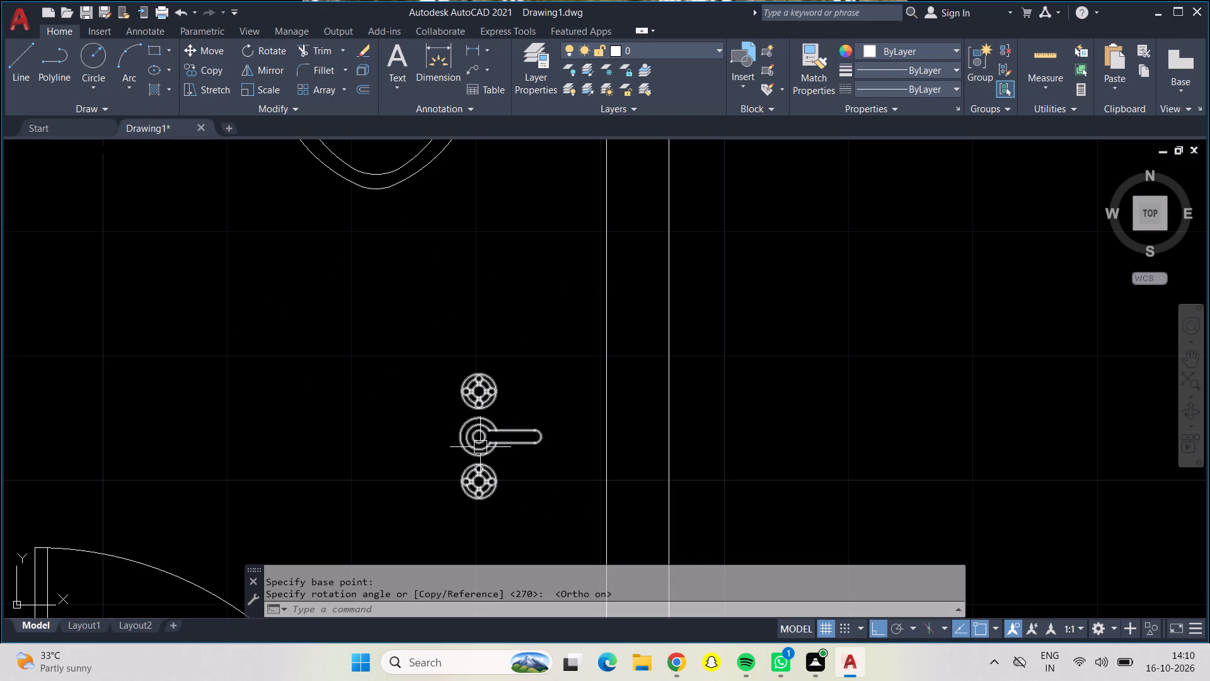
Move the rotated tap against the upper bathroom's east wall, between the WC and the door.
left_click(481, 448)
left_click(210, 50)
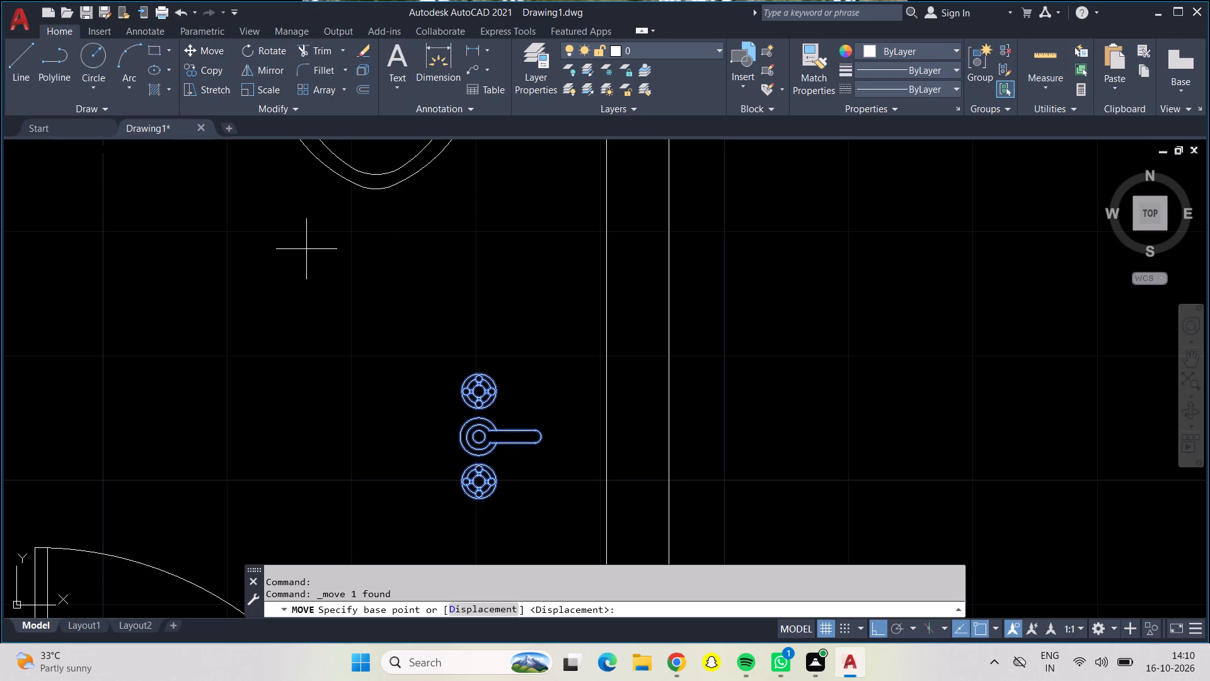
left_click(482, 428)
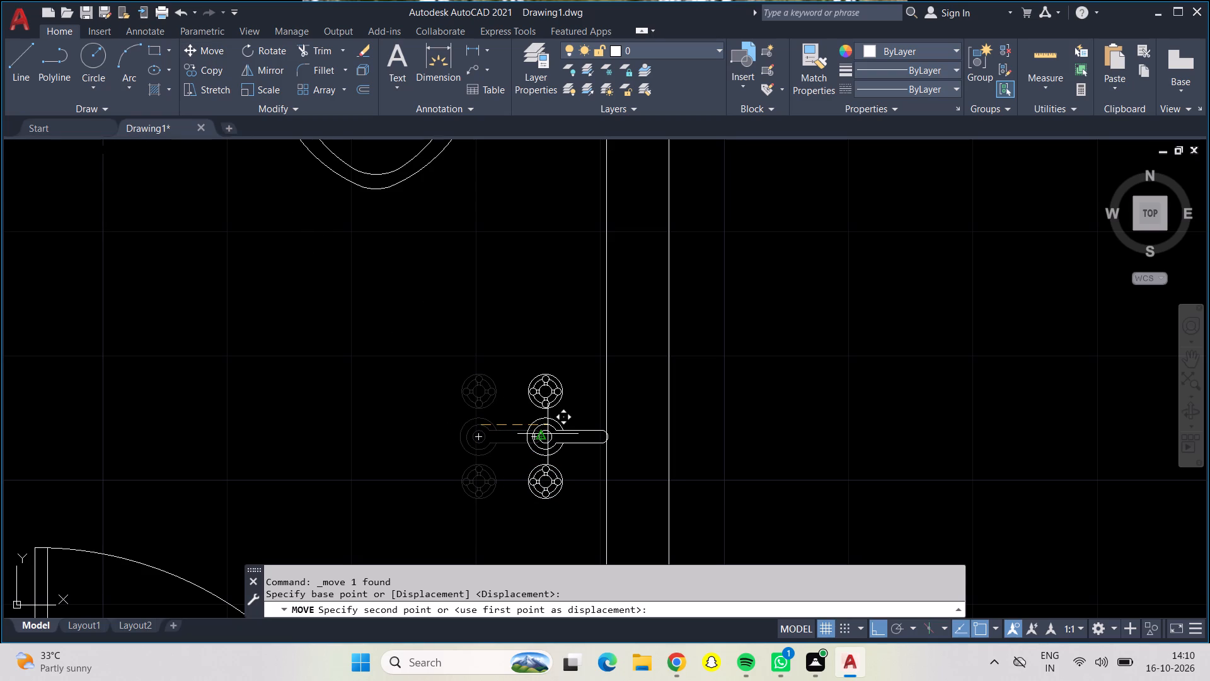
left_click(548, 434)
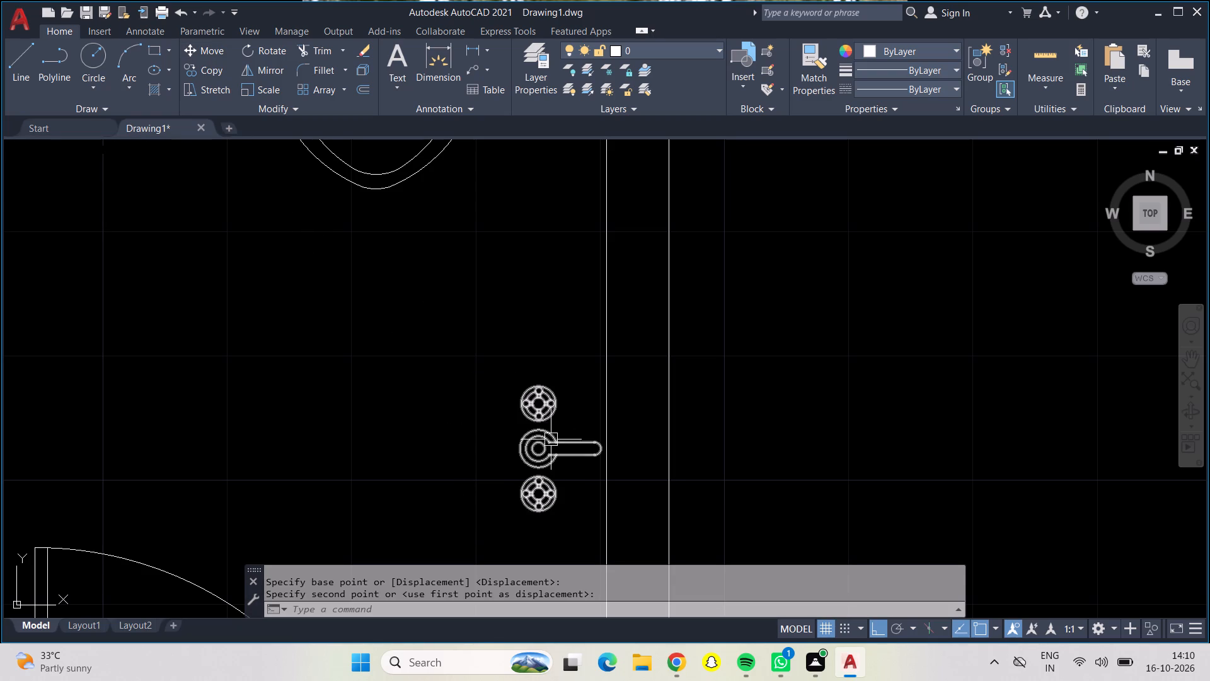
left_click(547, 439)
left_click(227, 54)
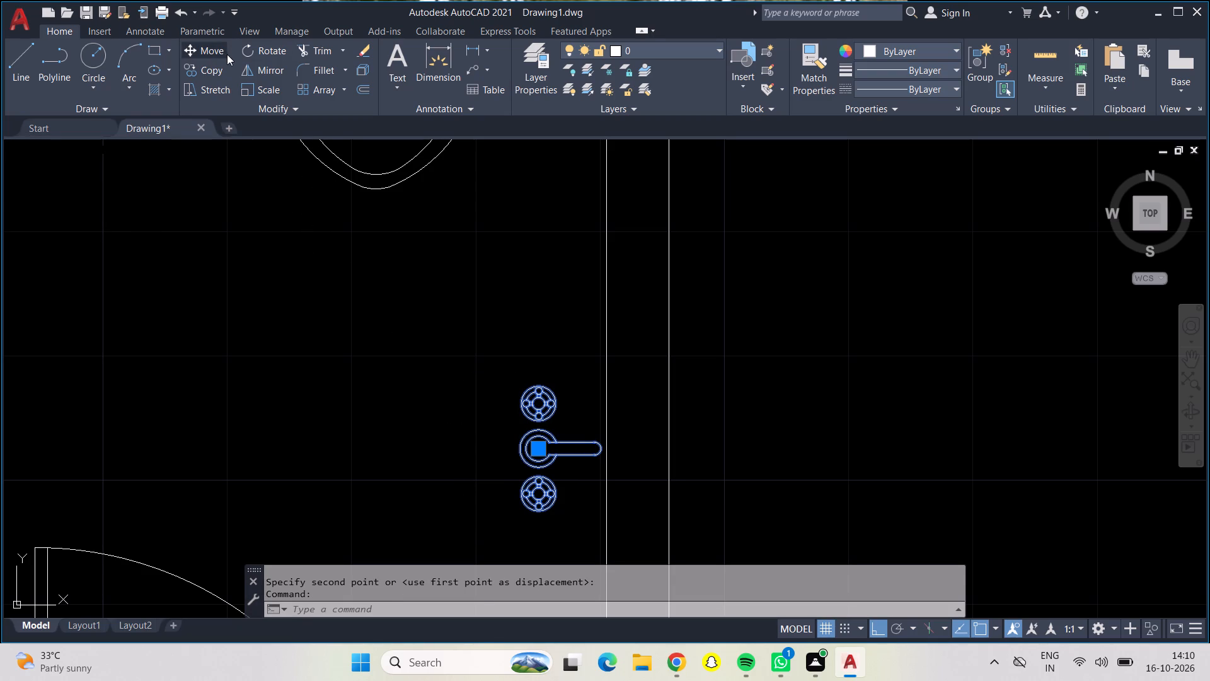
left_click(534, 457)
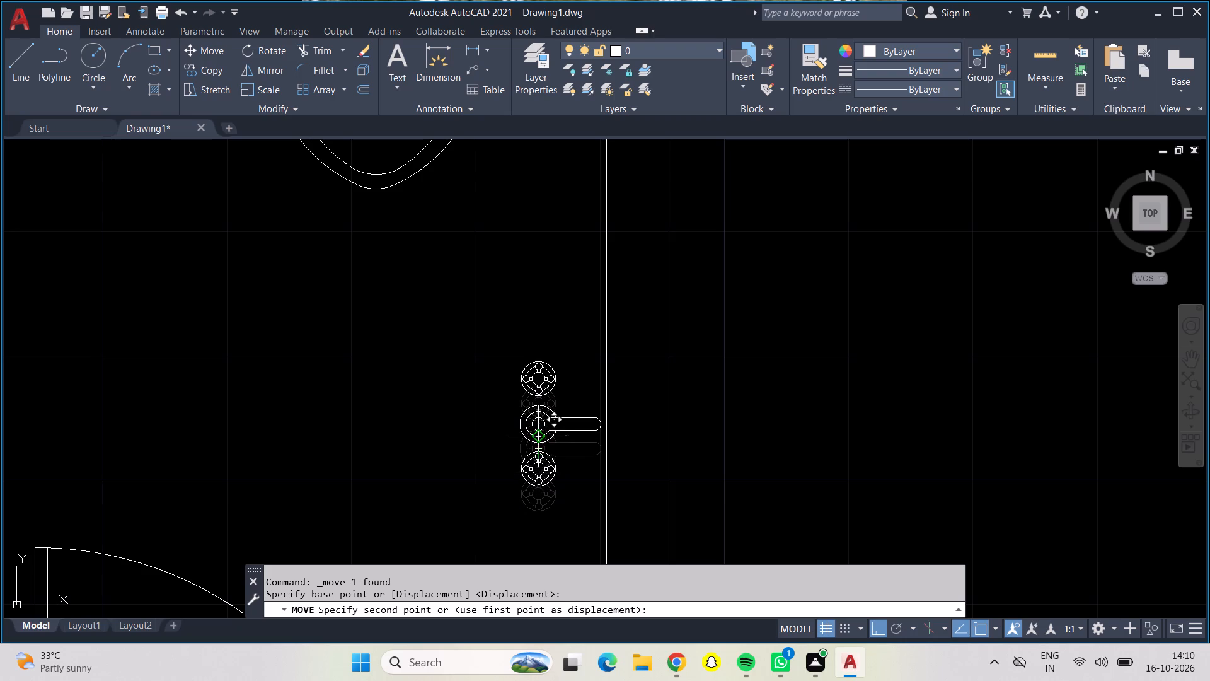
left_click(546, 421)
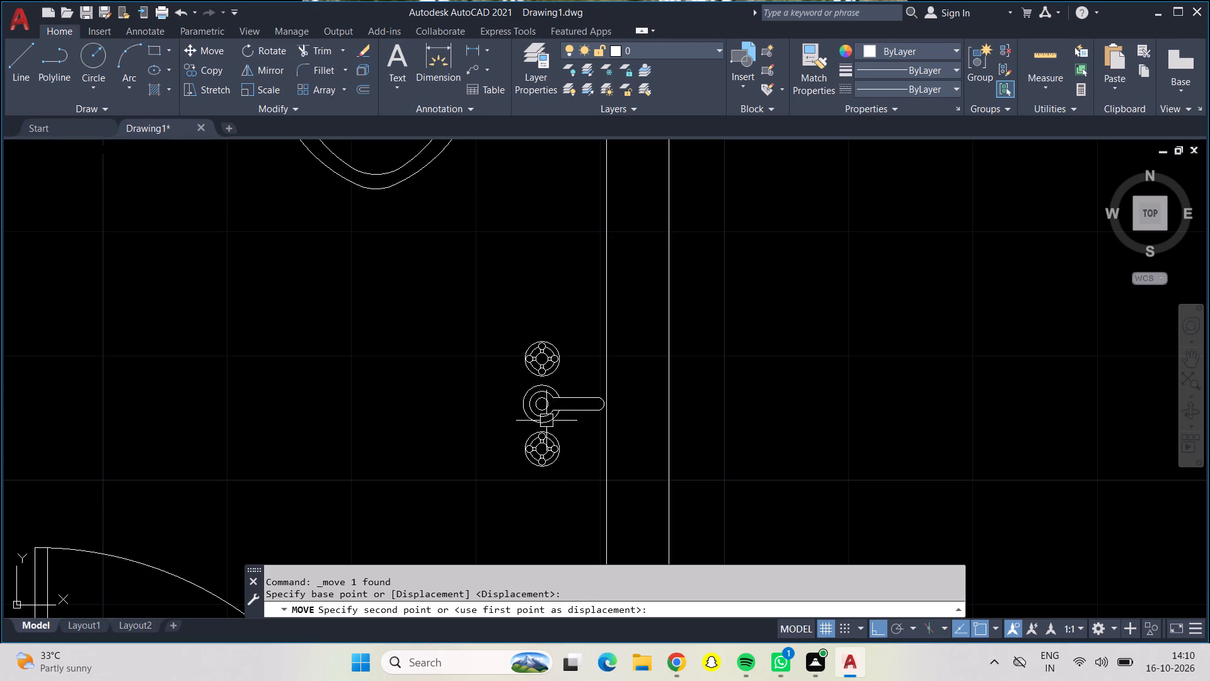
Examine the whole floor plan, from the upper bathroom down to the staircase area.
scroll(464, 382, "down", 1)
scroll(464, 382, "up", 1)
scroll(464, 382, "down", 3)
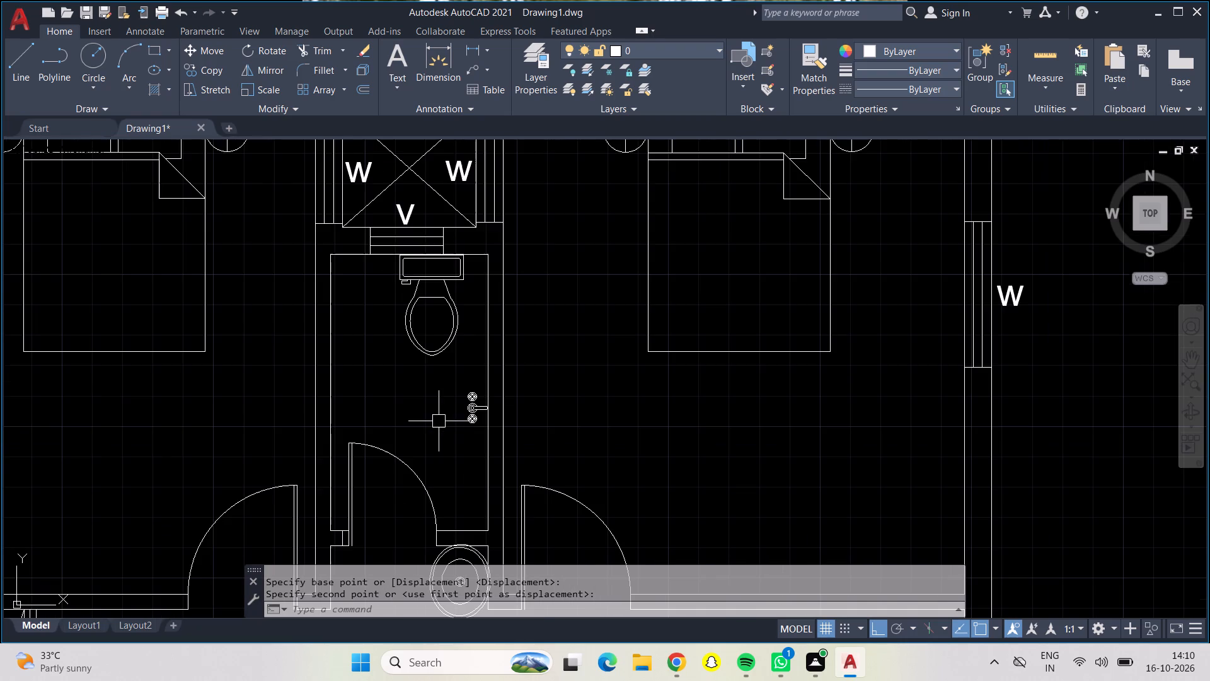
middle_click_drag(439, 421, 449, 311)
scroll(452, 315, "down", 1)
scroll(502, 364, "down", 1)
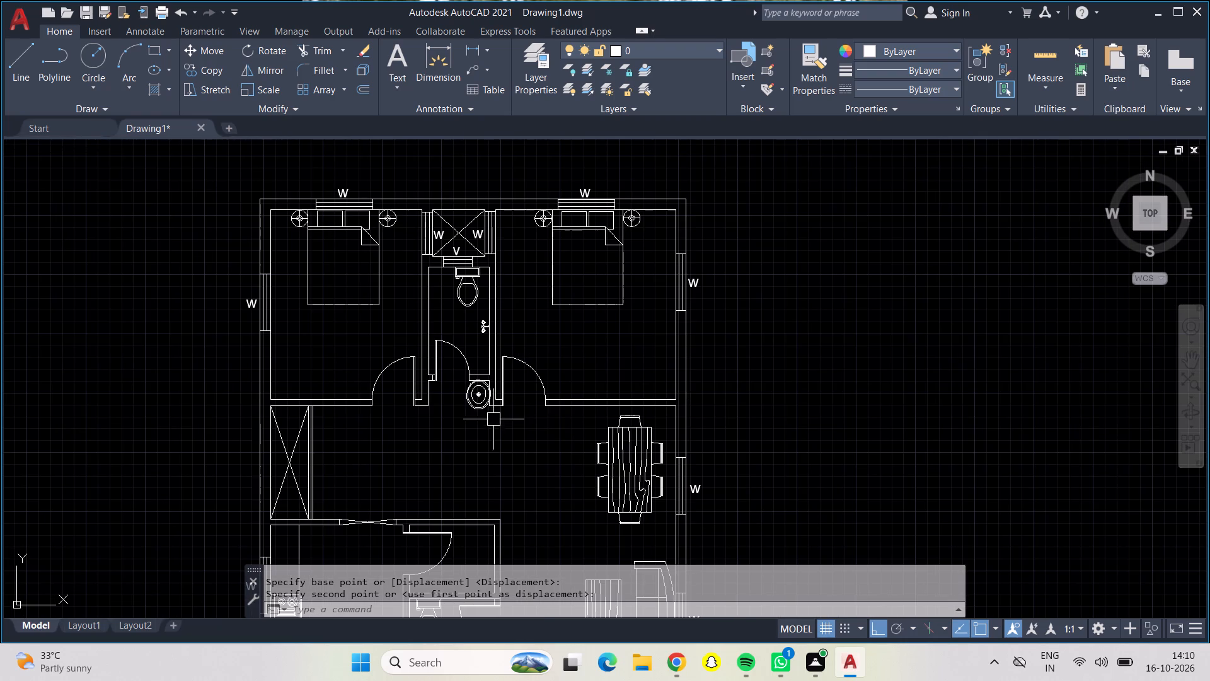
middle_click_drag(492, 433, 490, 342)
scroll(499, 364, "down", 1)
middle_click_drag(499, 364, 497, 312)
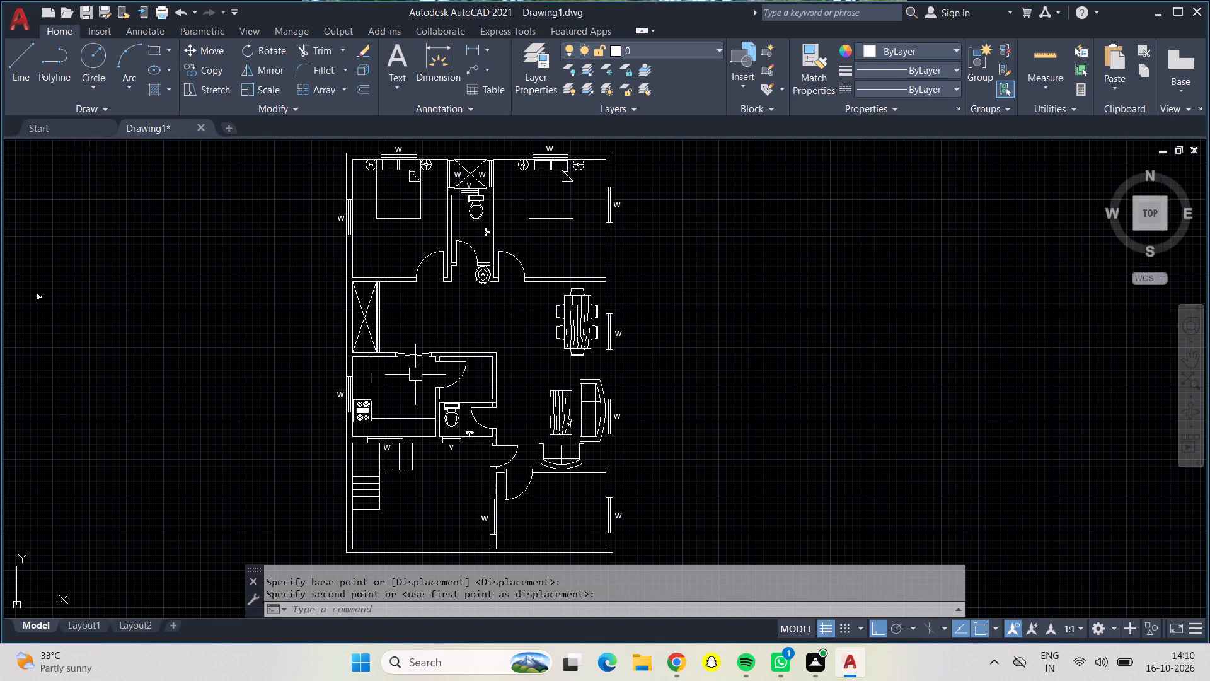
Draw the staircase direction line with ortho on, from just east of the upper flight west to the landing, turning south into the lower flight.
left_click(20, 67)
middle_click_drag(397, 499, 380, 445)
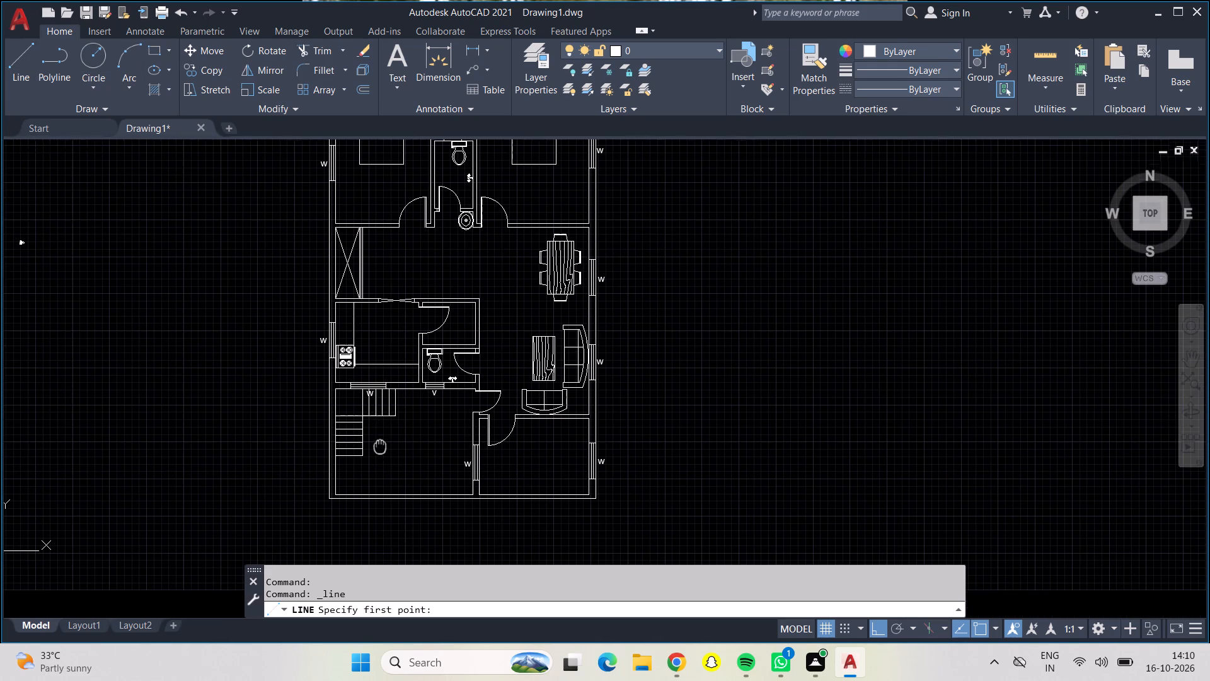
middle_click_drag(380, 445, 380, 445)
scroll(380, 398, "down", 1)
scroll(380, 398, "up", 5)
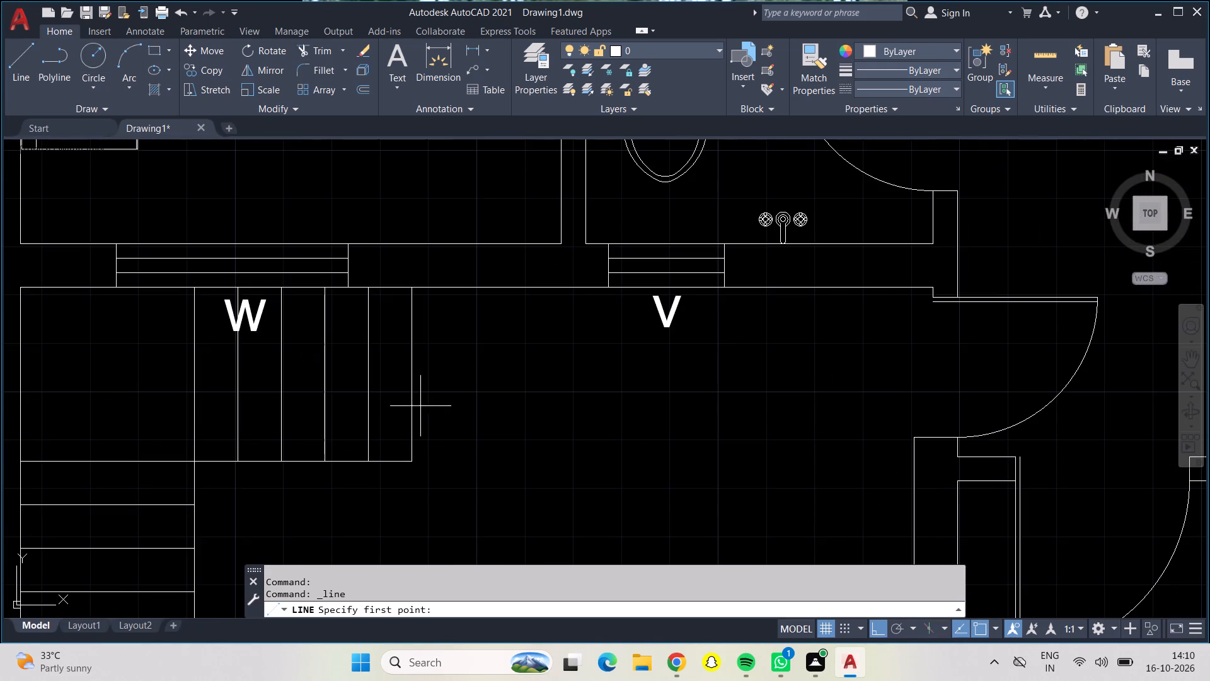
left_click(434, 376)
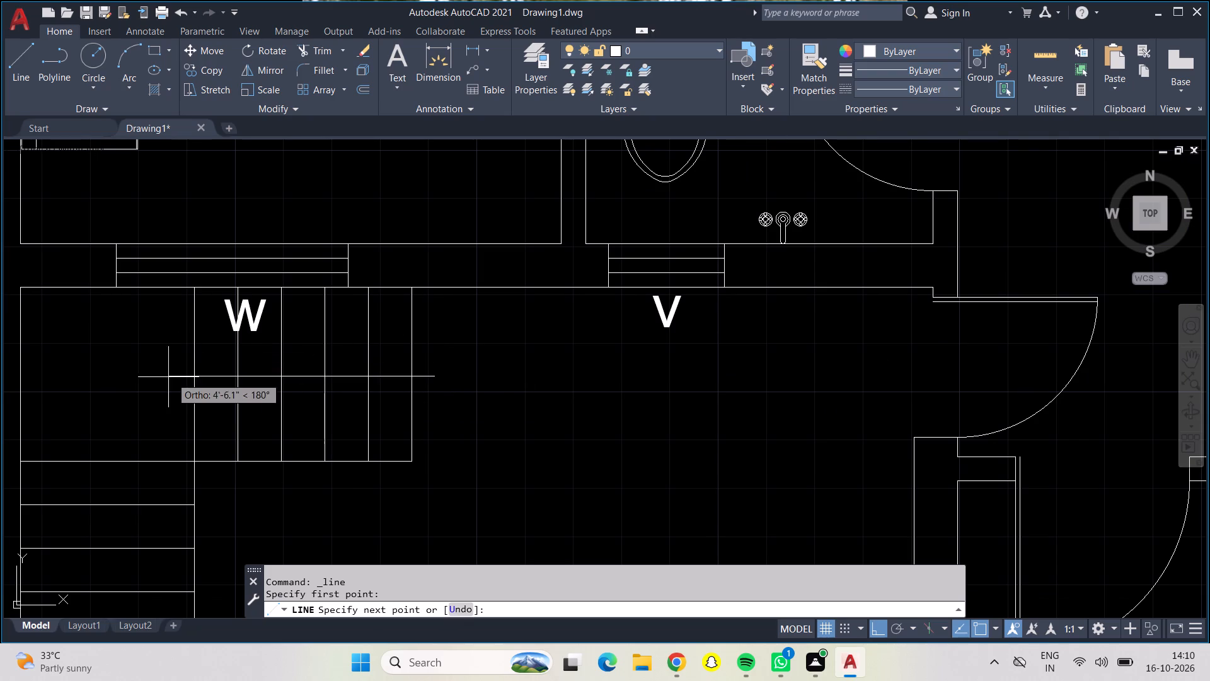
left_click(112, 376)
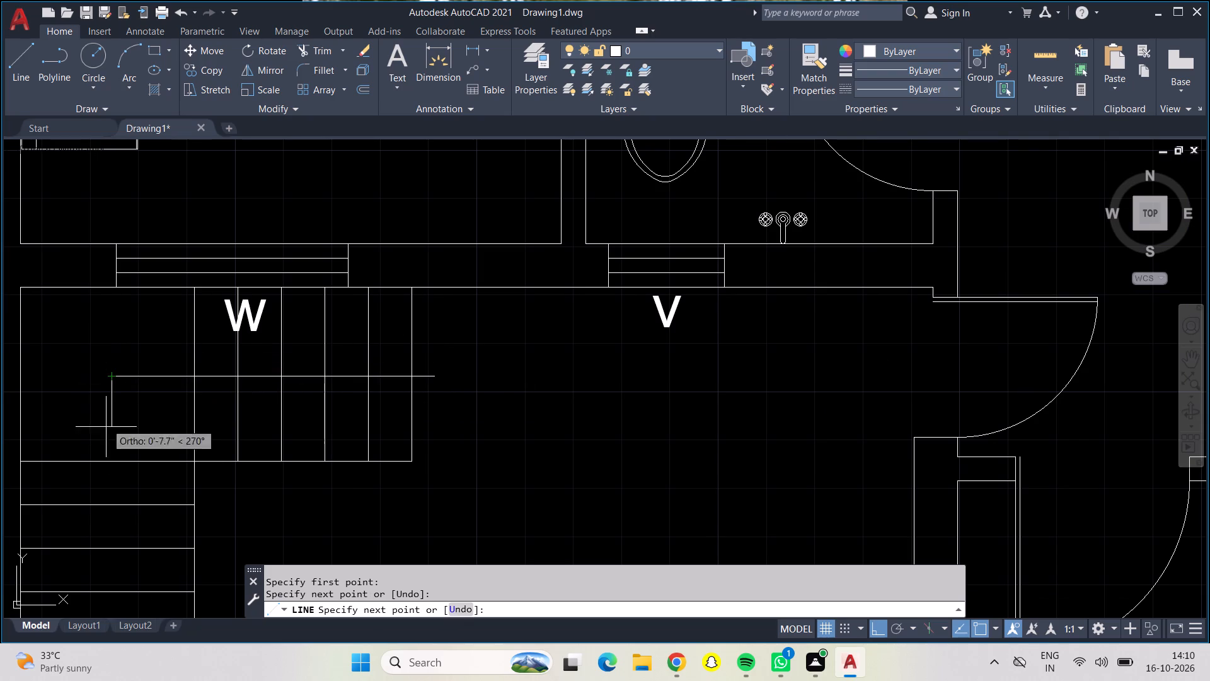
scroll(102, 496, "up", 1)
middle_click_drag(102, 496, 135, 383)
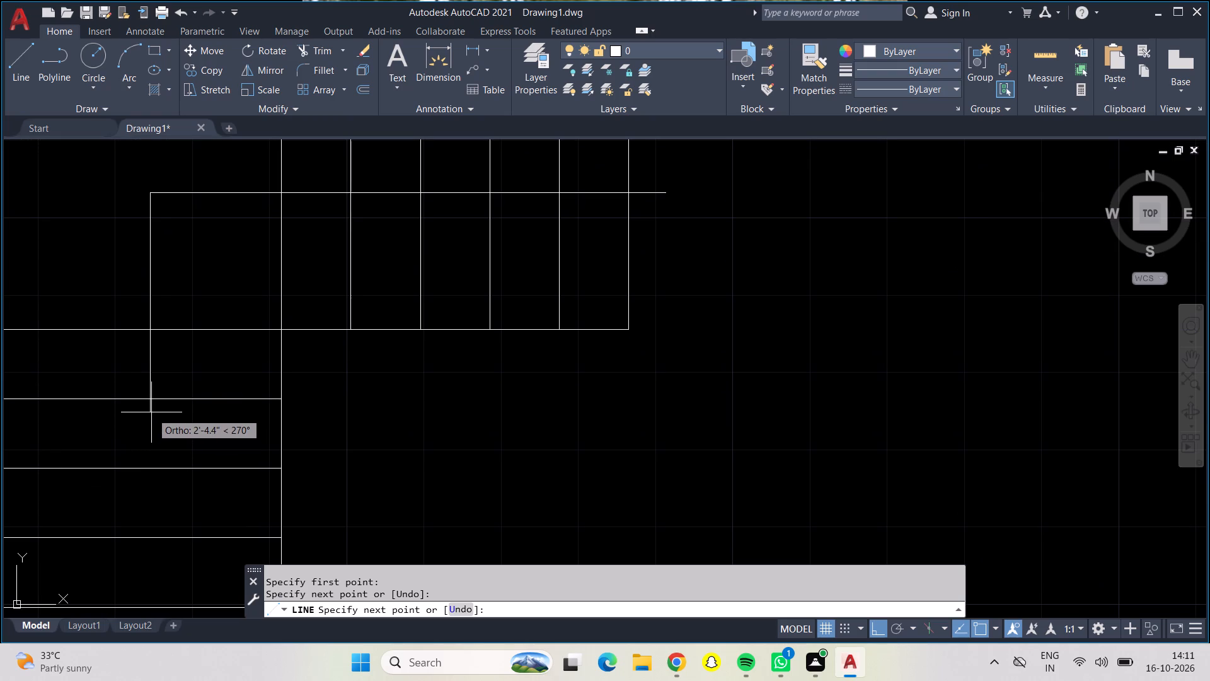
left_click(148, 421)
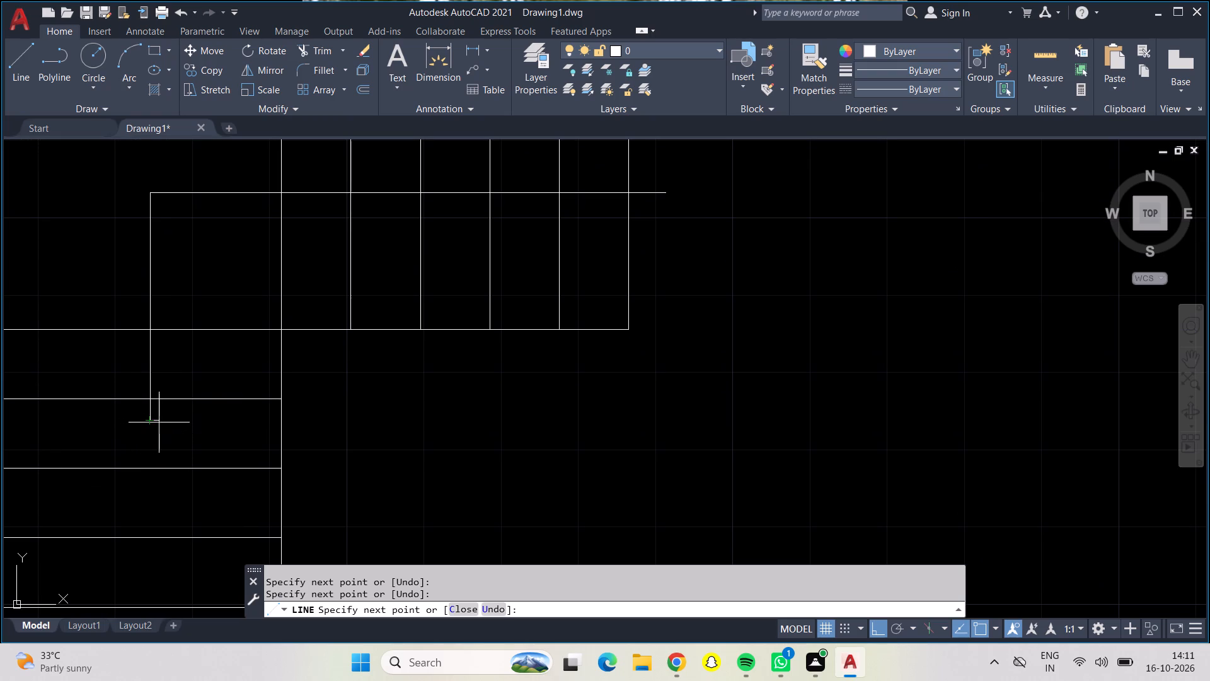
Draw a triangular arrowhead with a base about 4" wide at the direction line's south end, with ortho off for its slanted sides.
left_click(167, 421)
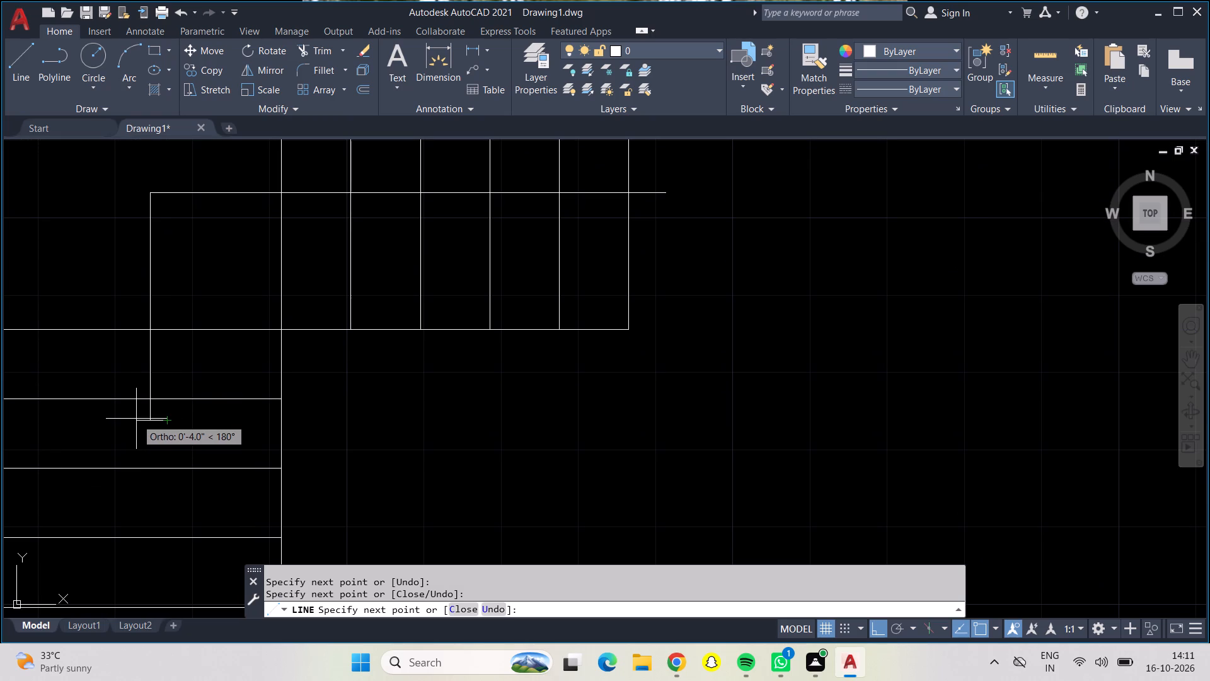
left_click(136, 419)
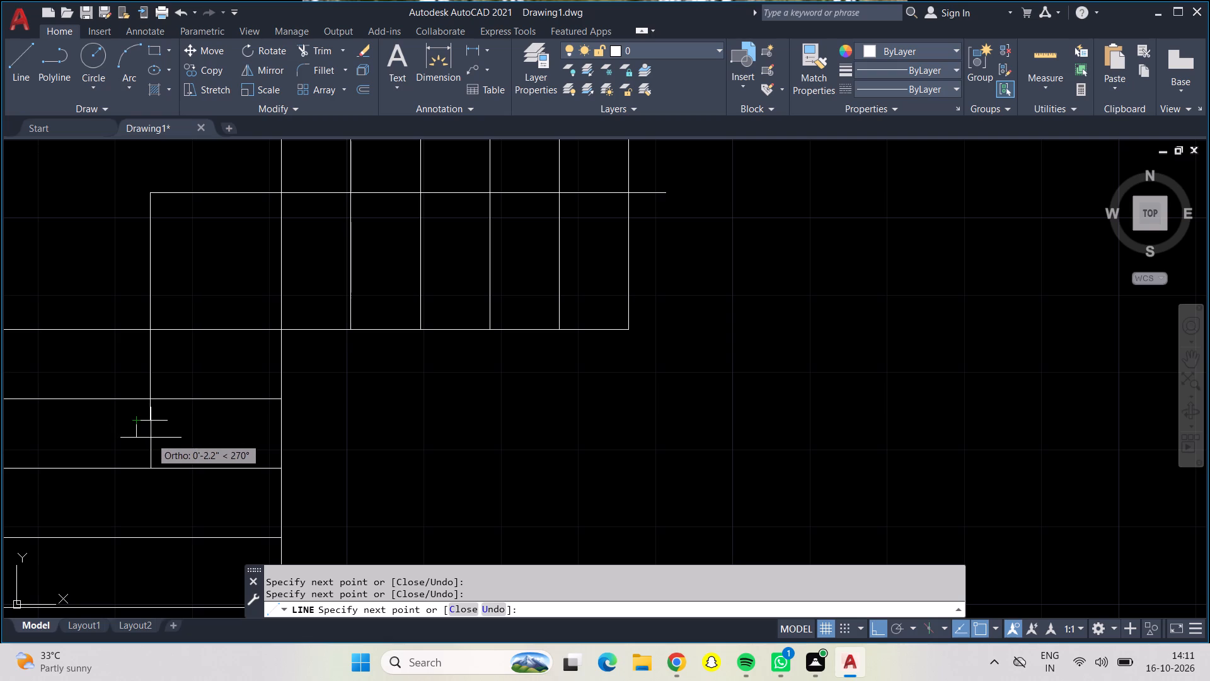
left_click(154, 439)
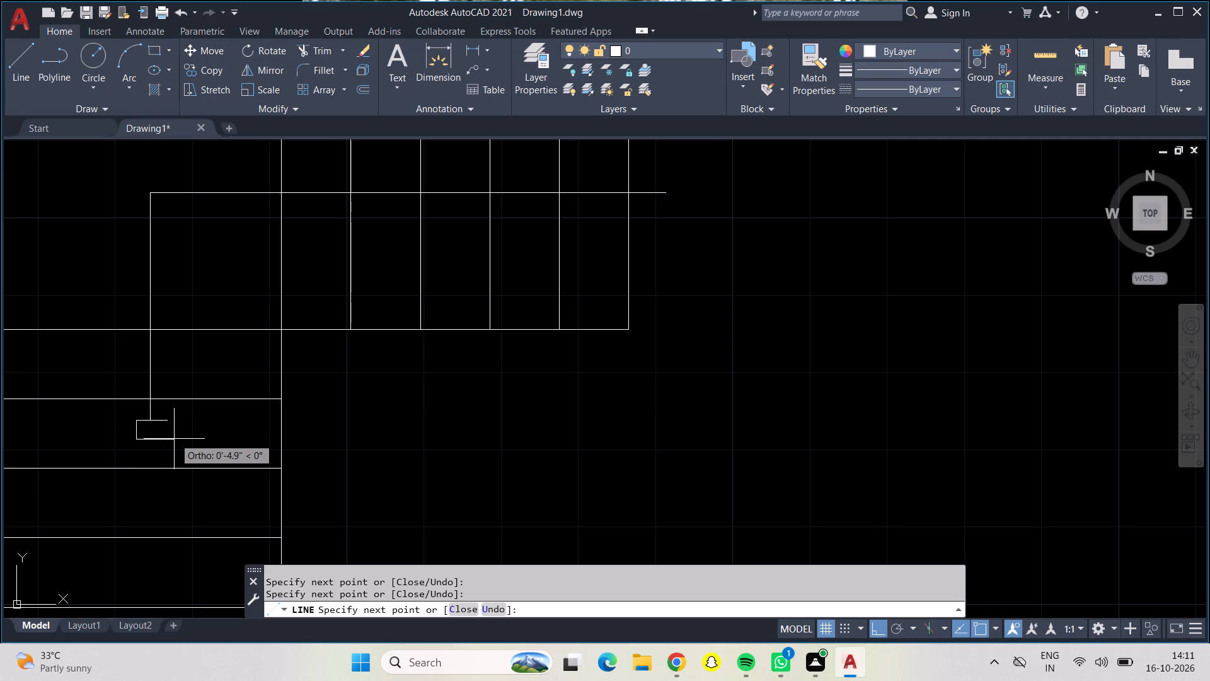
key("ctrl+z")
key("F8")
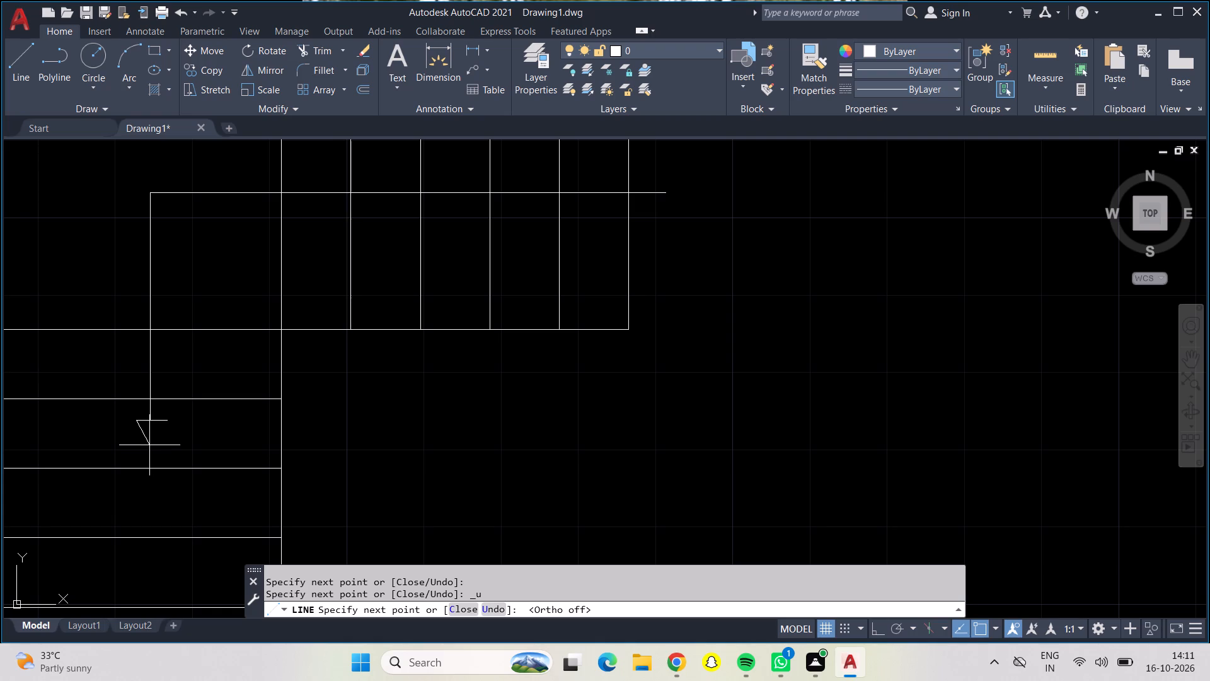
left_click(150, 442)
scroll(164, 426, "up", 1)
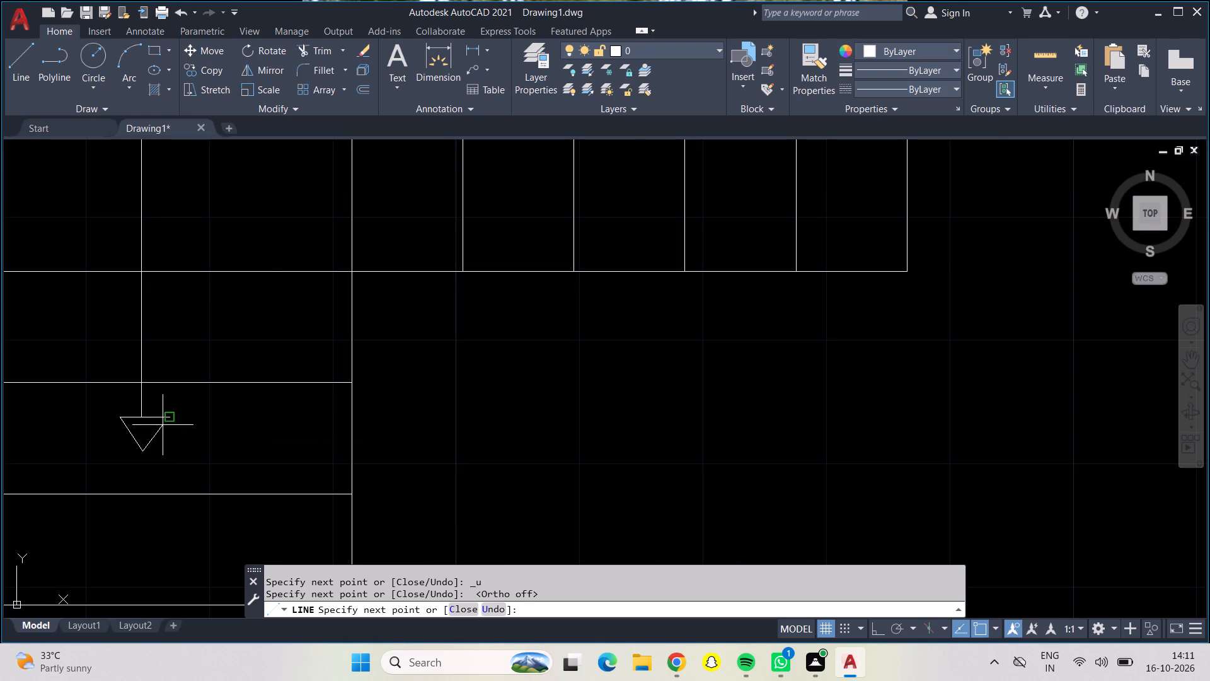
scroll(161, 418, "up", 2)
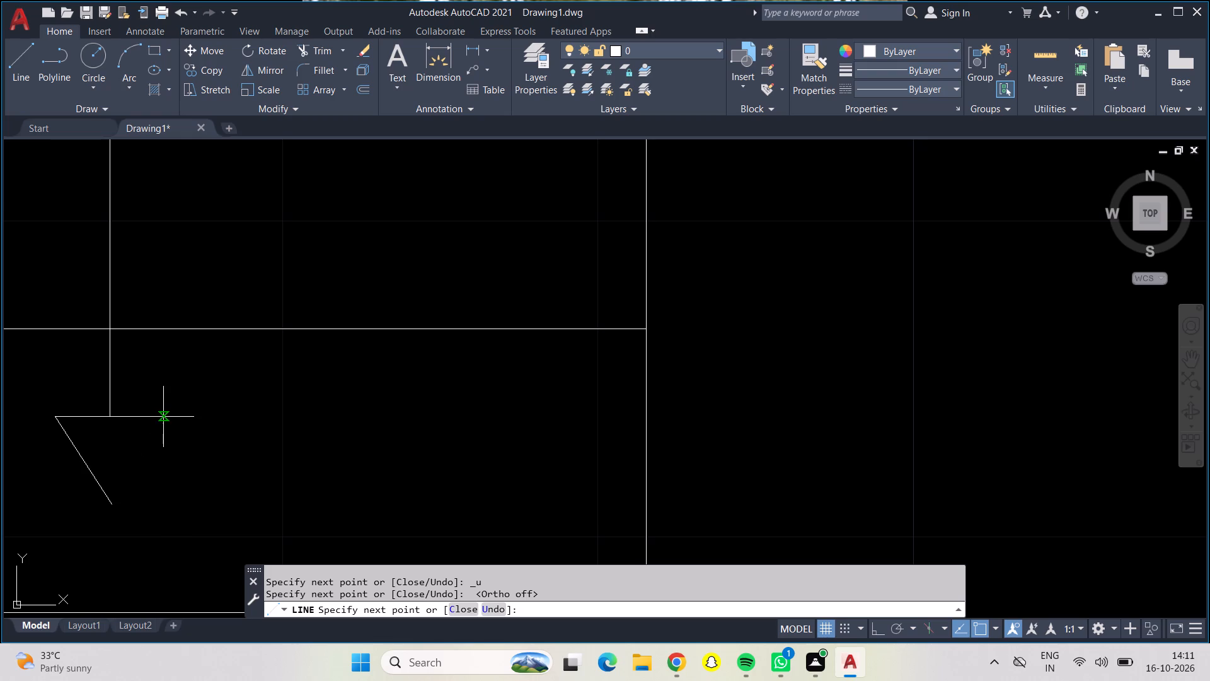
left_click(163, 417)
key("Escape")
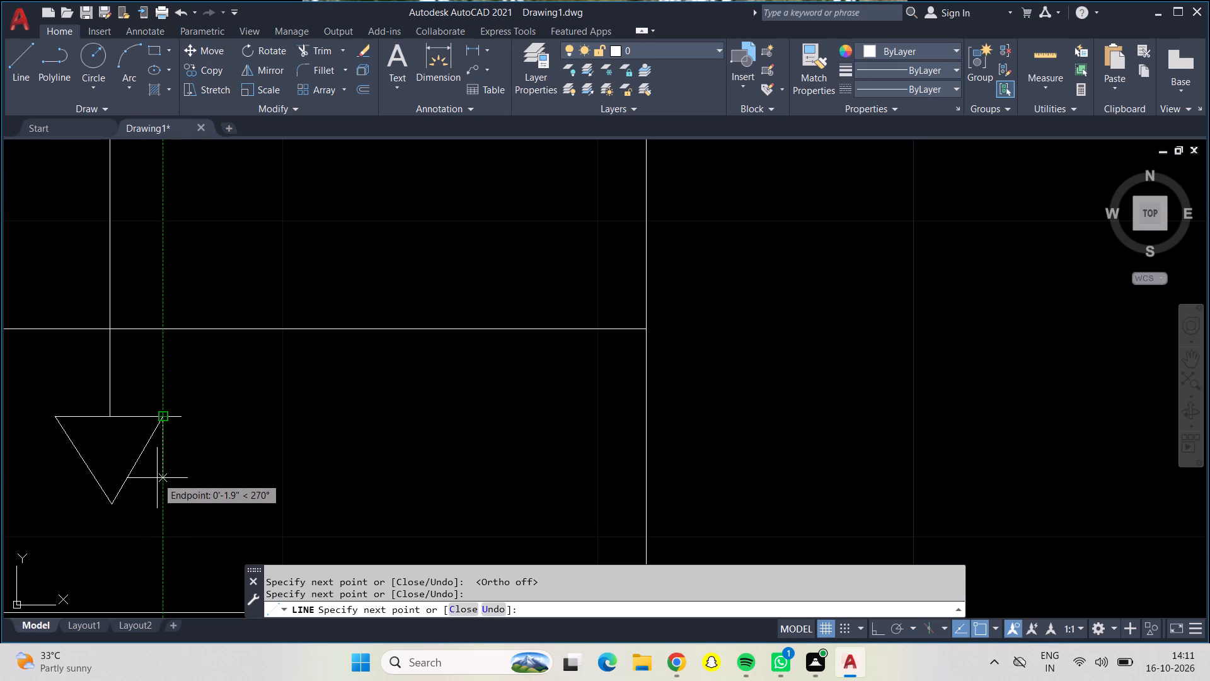
Trim the arrowhead's base line where it overhangs the triangle's east corner.
left_click(321, 45)
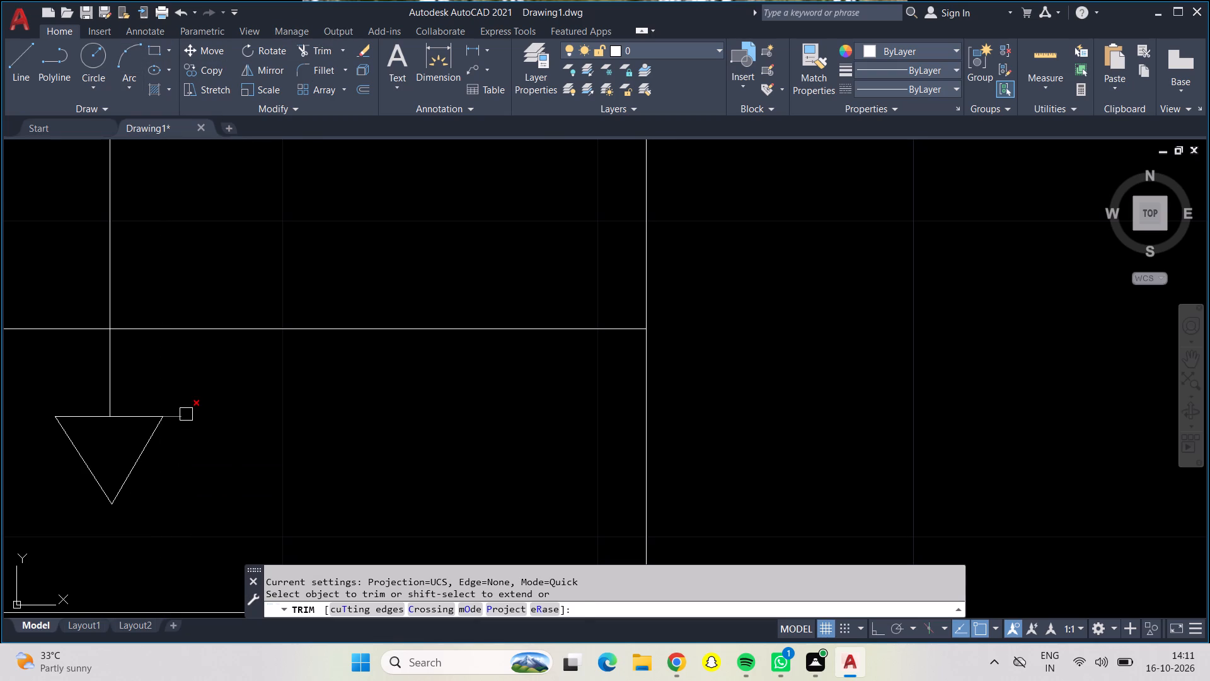
left_click(186, 414)
left_click(183, 414)
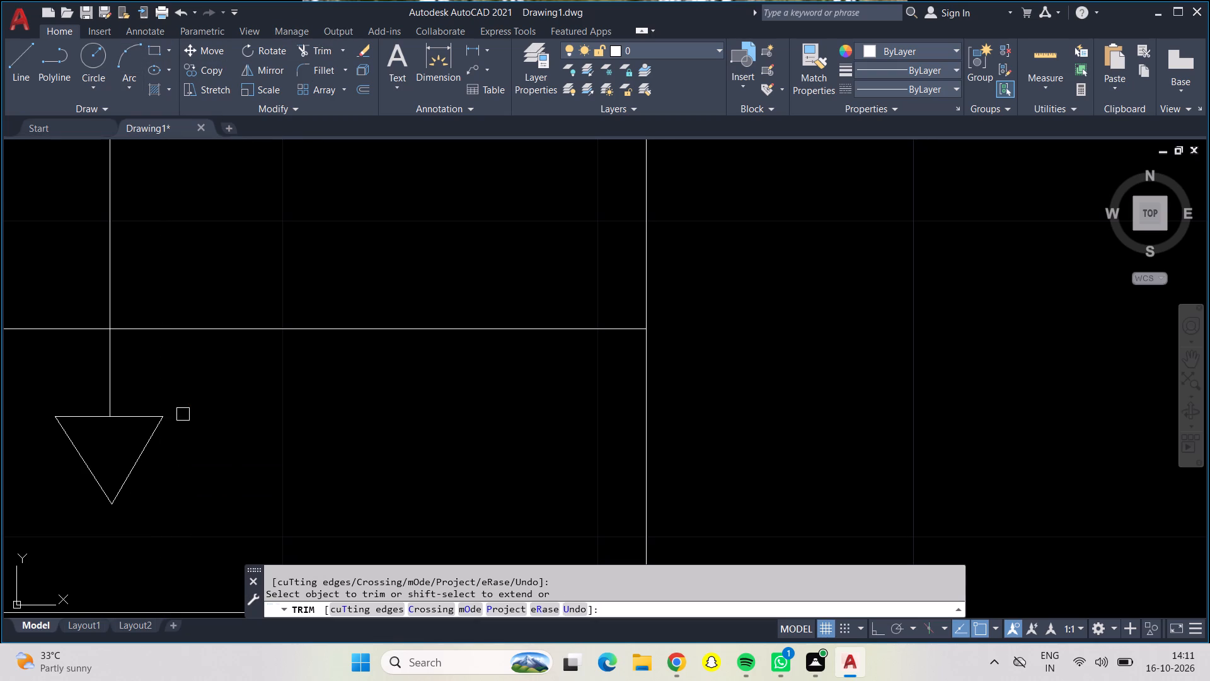
key("Escape")
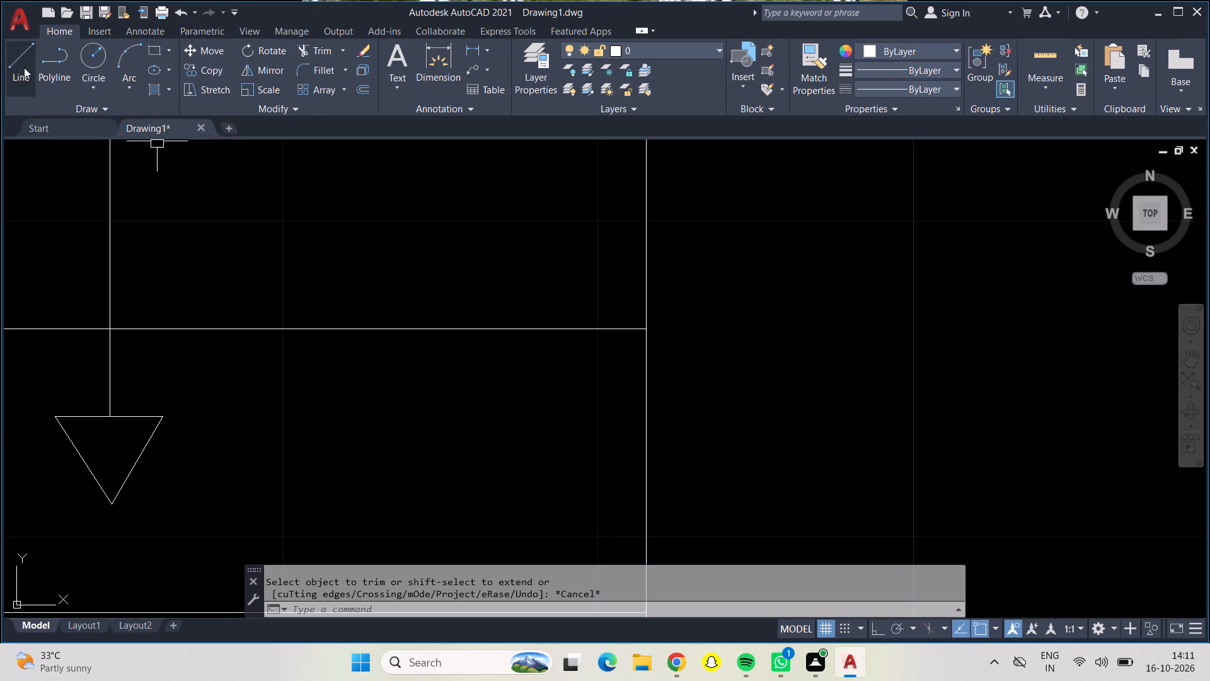
Fill the arrowhead with three lines joining its tip to the middle and both halves of its base.
left_click(24, 67)
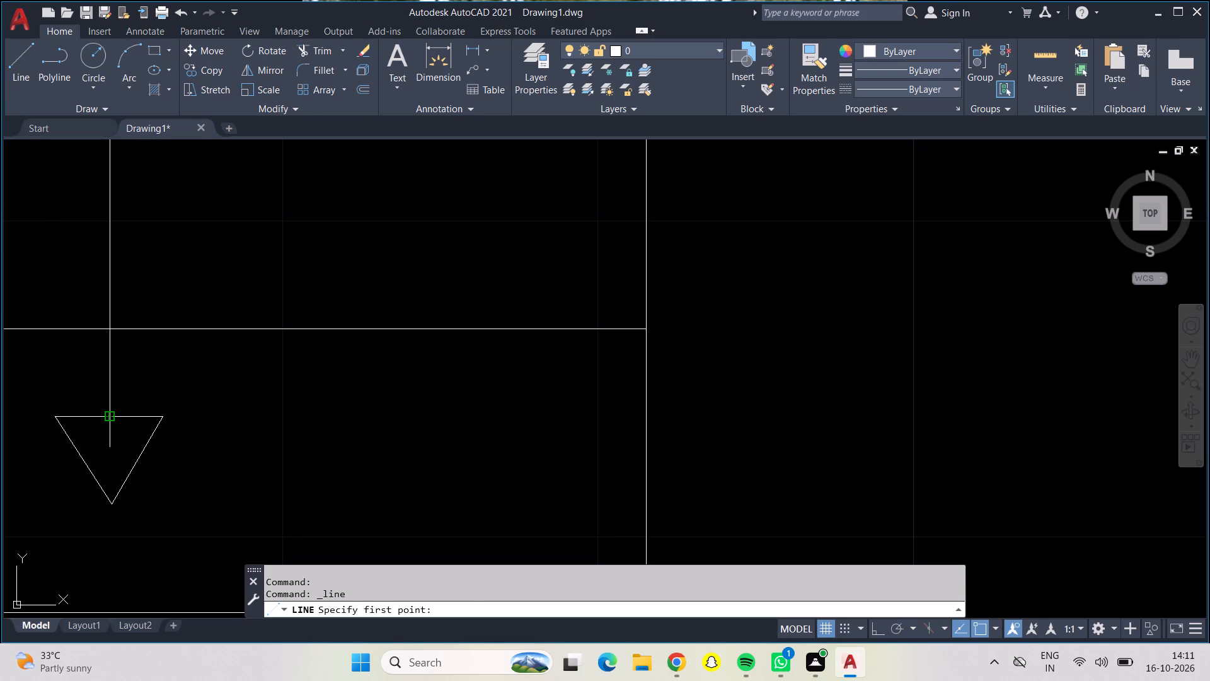
left_click(106, 414)
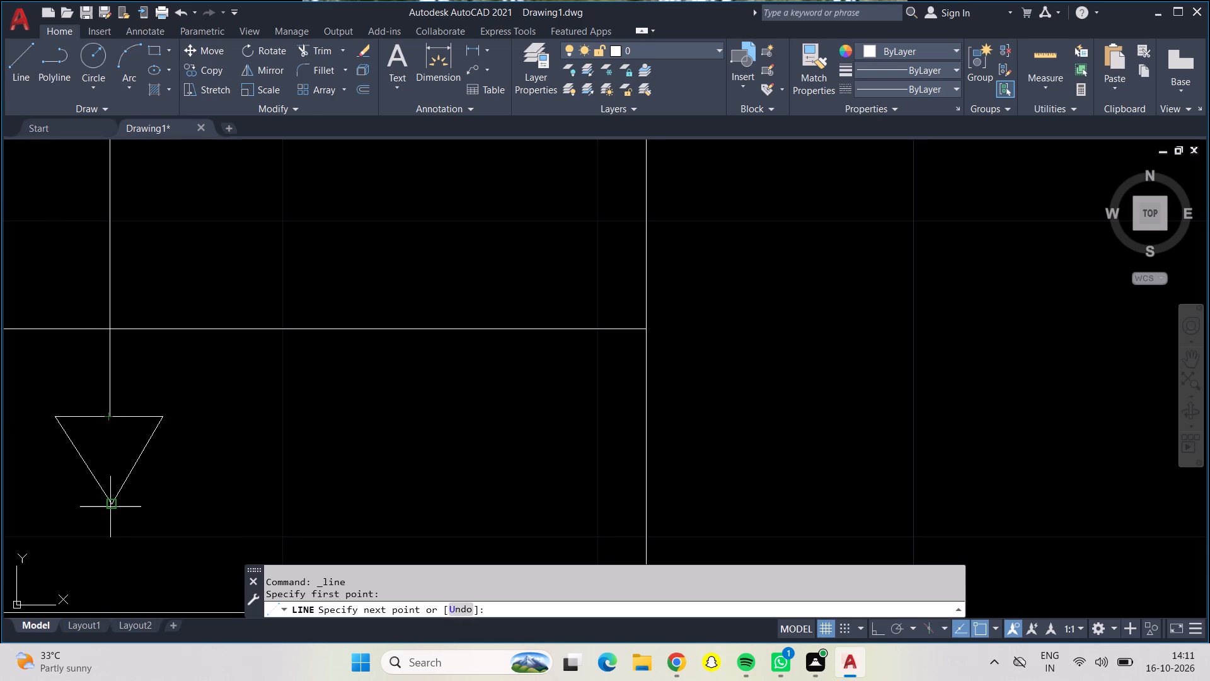
left_click(108, 506)
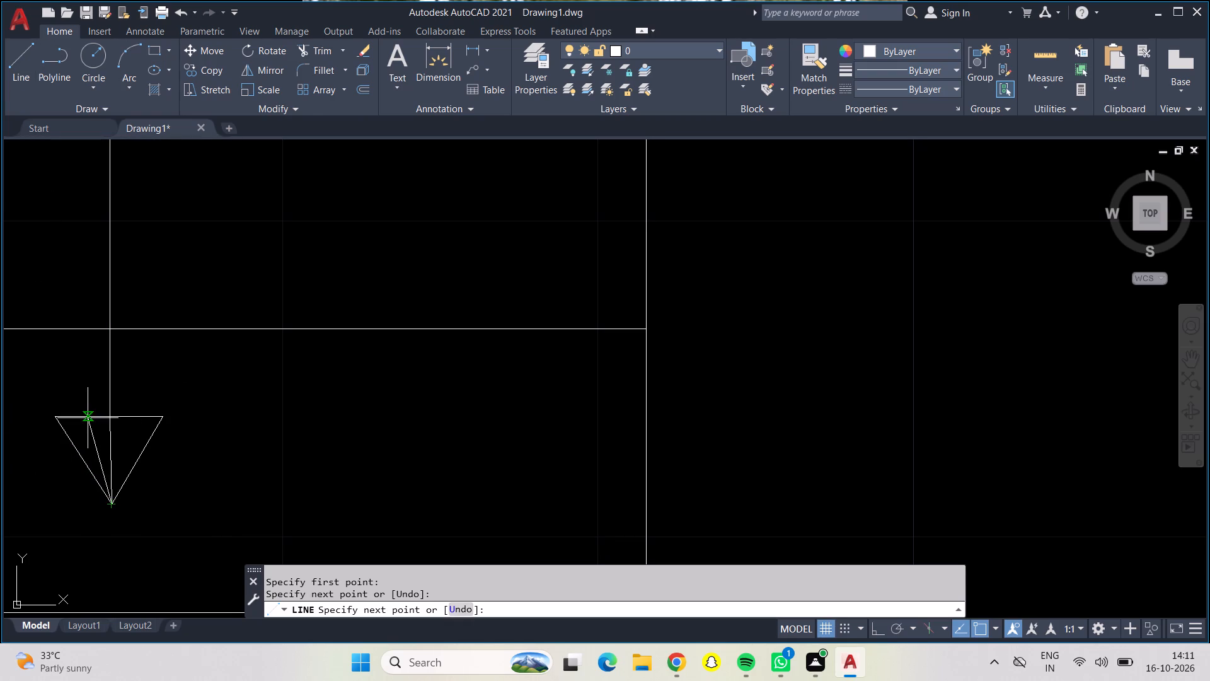
left_click(83, 416)
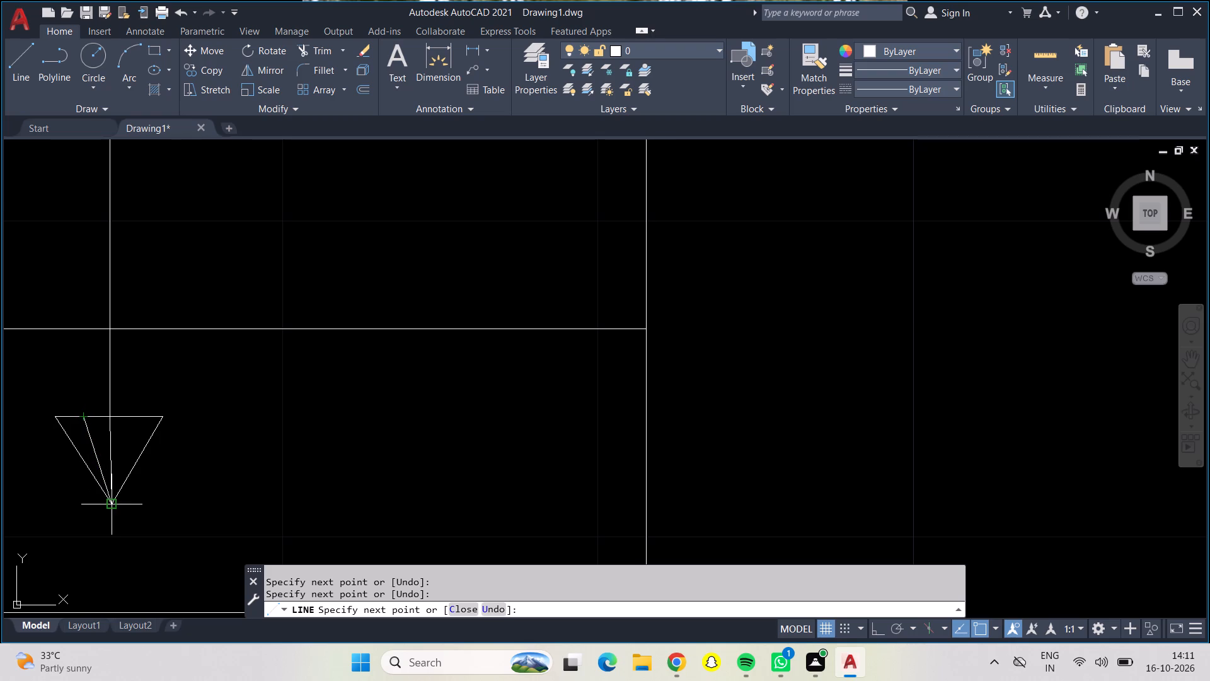
key("Escape")
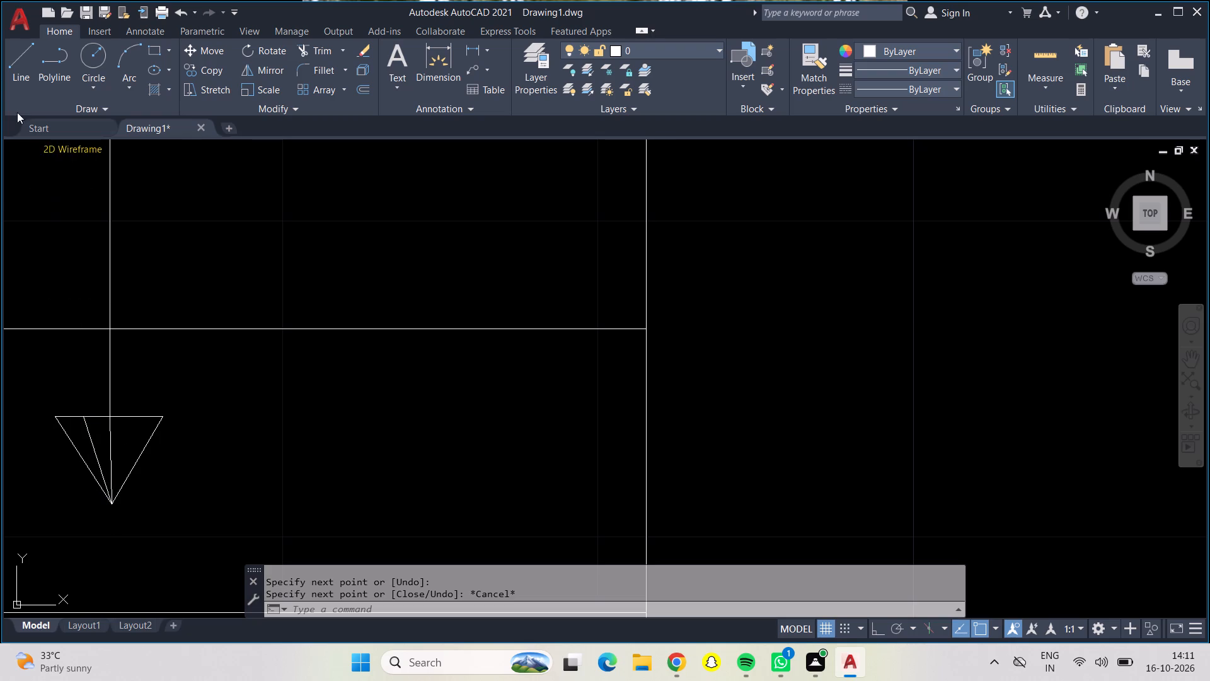
left_click(27, 62)
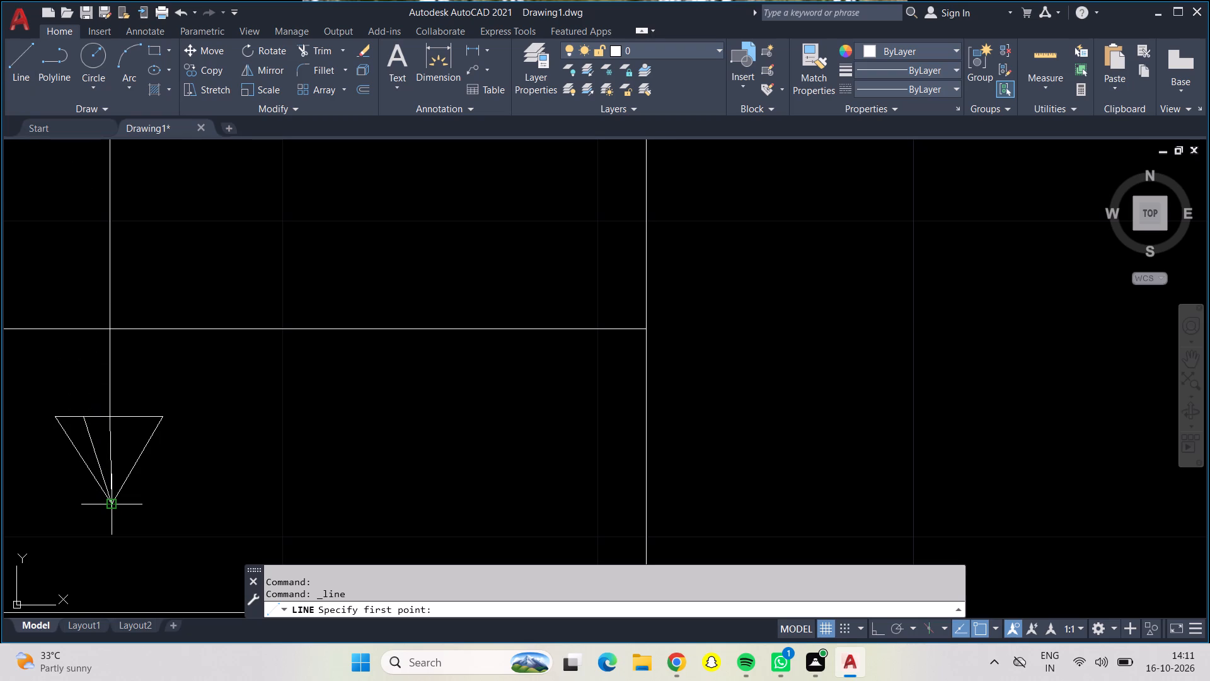
left_click_drag(109, 501, 102, 489)
left_click(138, 414)
key("Escape")
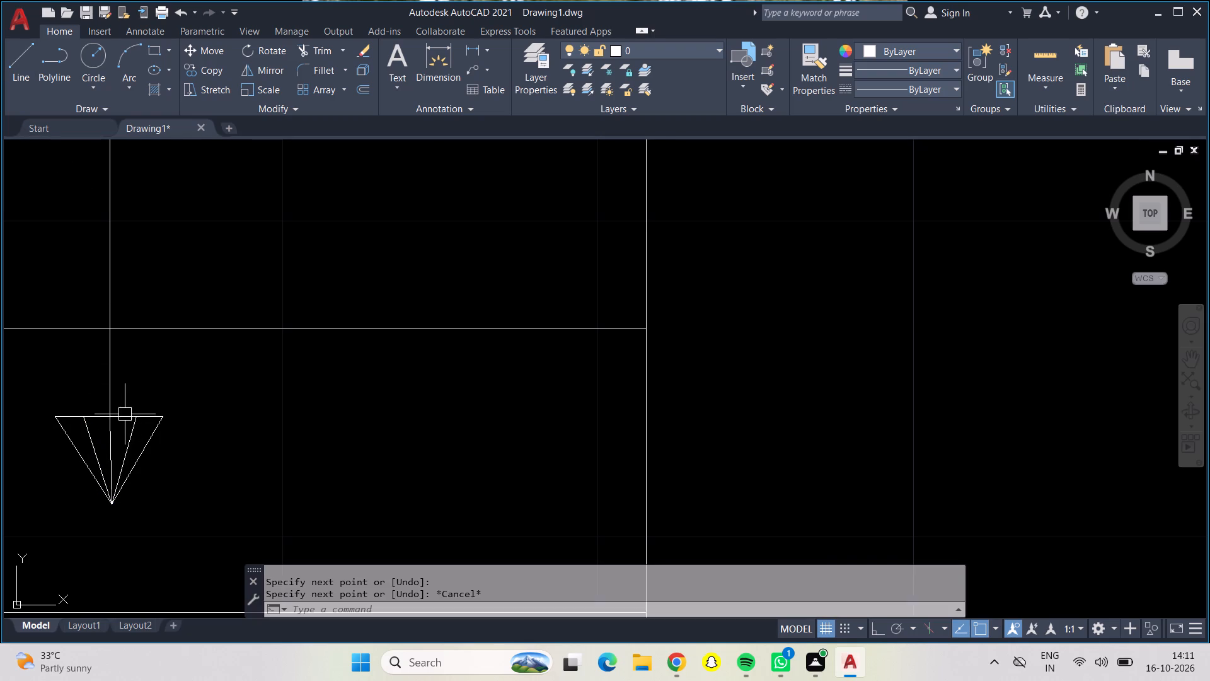
Draw a small circle centred on the direction line's east starting end, beside the upper flight.
scroll(158, 376, "down", 1)
left_click(96, 50)
scroll(210, 204, "down", 2)
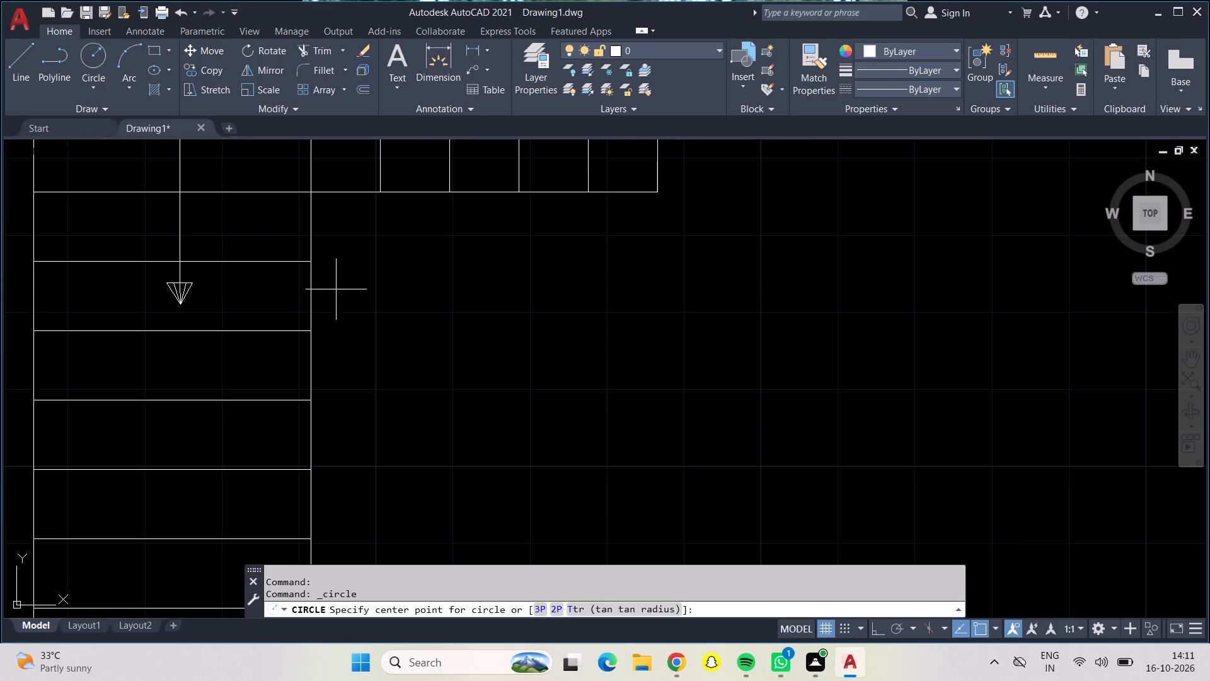
middle_click_drag(361, 288, 162, 448)
scroll(495, 221, "up", 2)
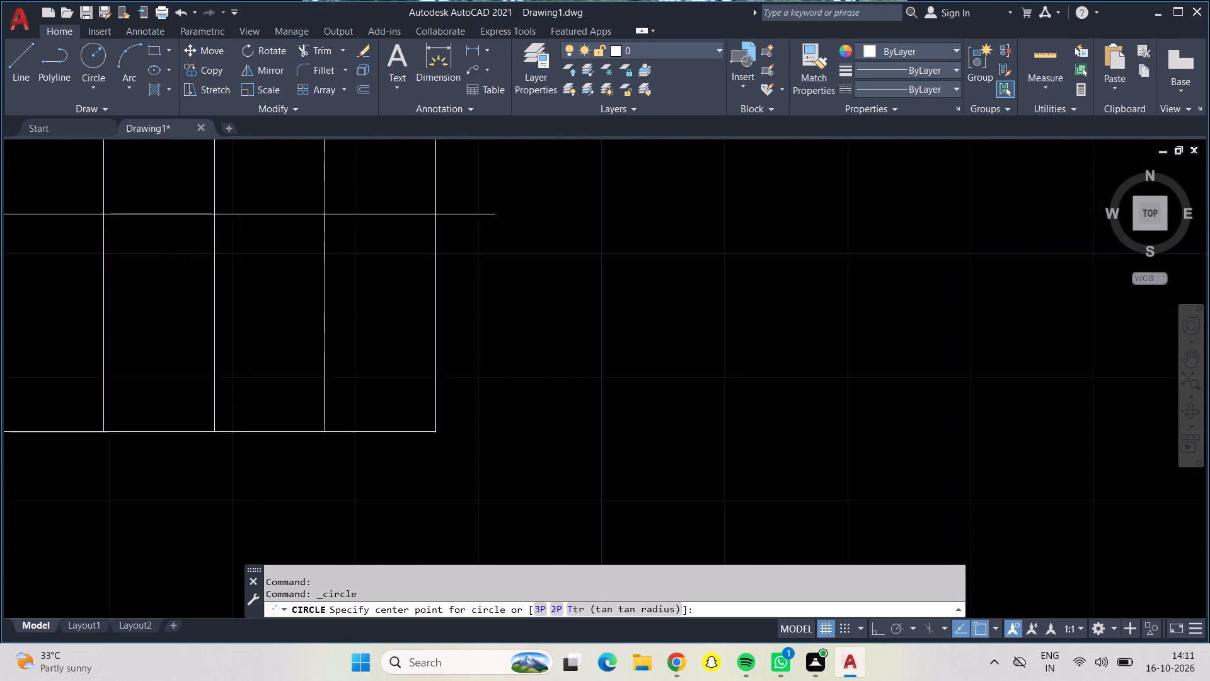
left_click(493, 209)
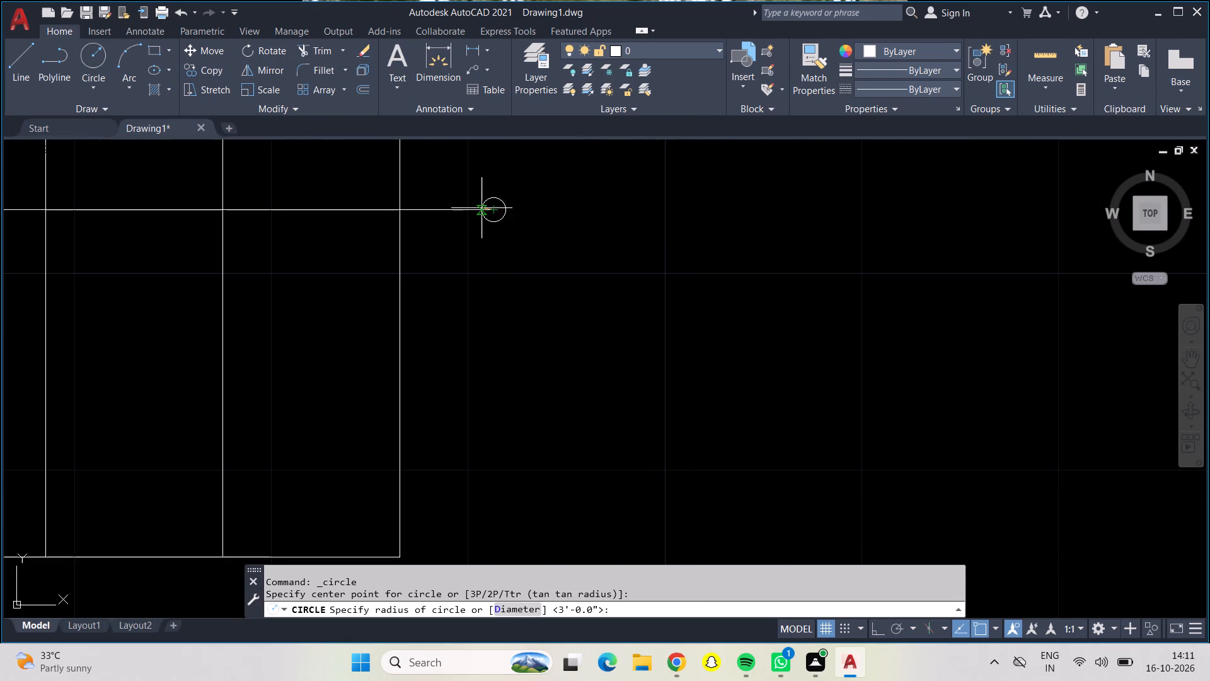
left_click(485, 207)
Examine the staircase direction symbol and the whole floor plan up to the bedrooms.
scroll(493, 228, "down", 2)
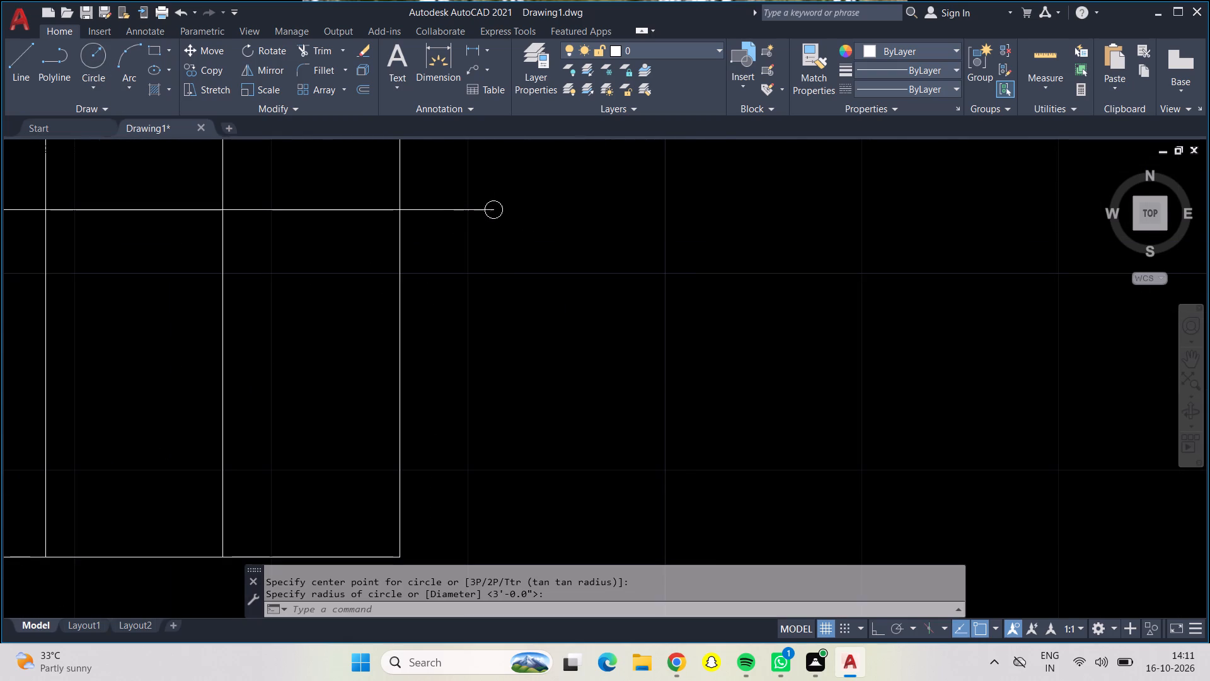
scroll(495, 238, "up", 1)
scroll(524, 312, "down", 1)
scroll(524, 312, "up", 1)
scroll(524, 312, "down", 1)
scroll(527, 310, "up", 1)
scroll(527, 310, "down", 1)
middle_click(527, 310)
scroll(527, 310, "up", 1)
scroll(527, 310, "down", 1)
scroll(527, 308, "up", 1)
scroll(528, 309, "down", 1)
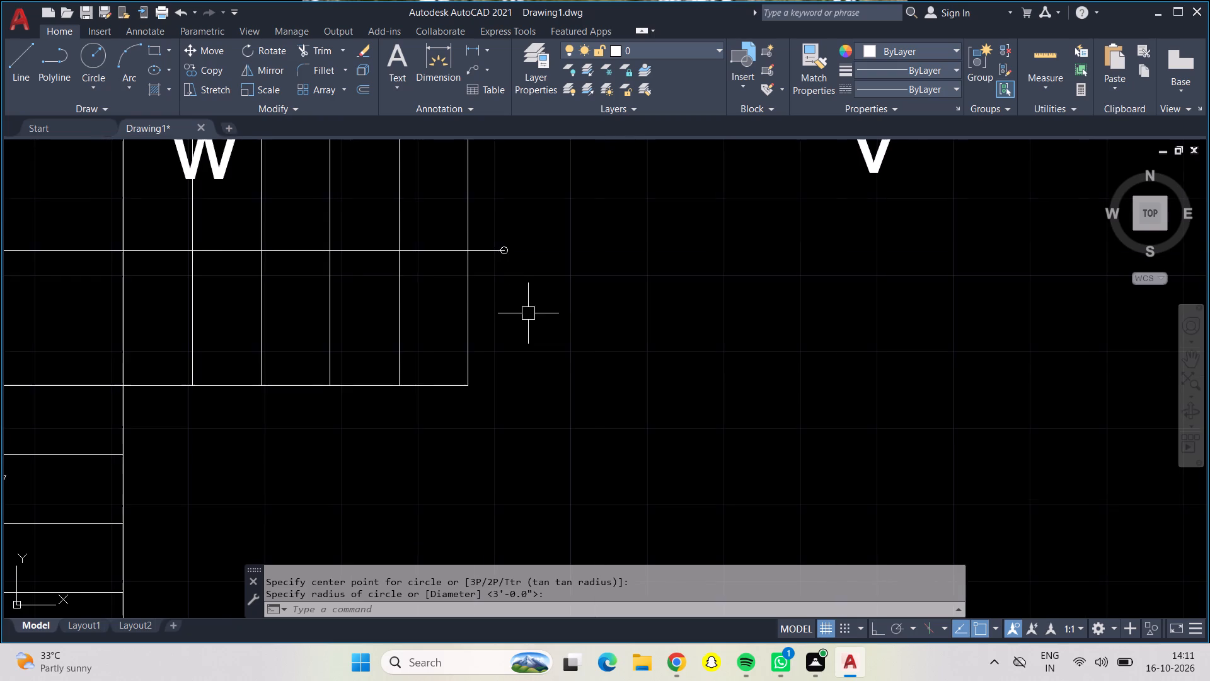
scroll(528, 313, "down", 3)
middle_click_drag(538, 327, 325, 364)
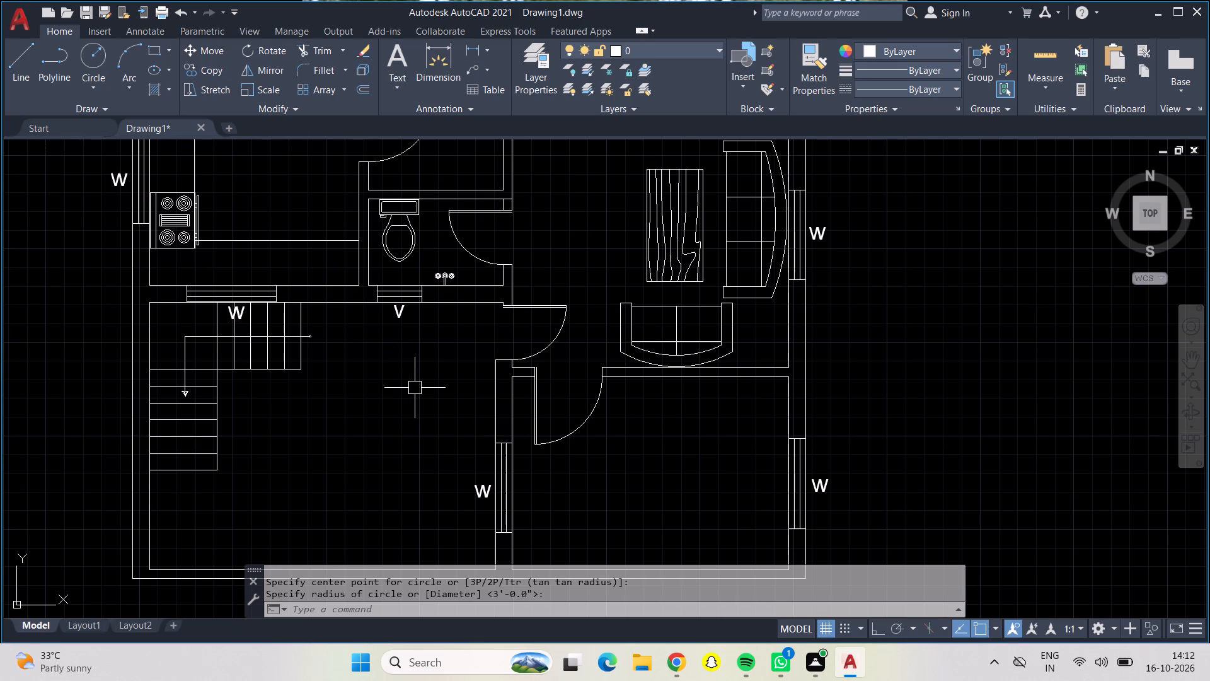
scroll(411, 385, "down", 1)
middle_click_drag(381, 373, 410, 469)
middle_click_drag(363, 324, 358, 421)
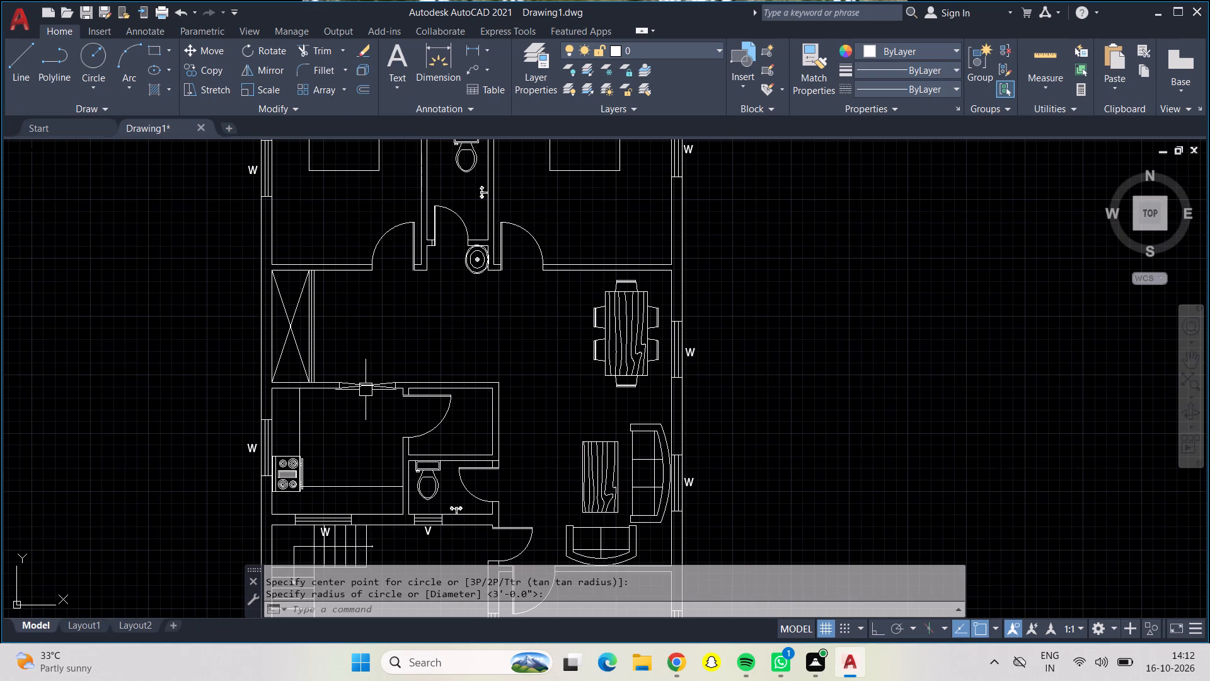
scroll(364, 441, "down", 1)
middle_click_drag(364, 443, 346, 450)
middle_click_drag(362, 377, 332, 351)
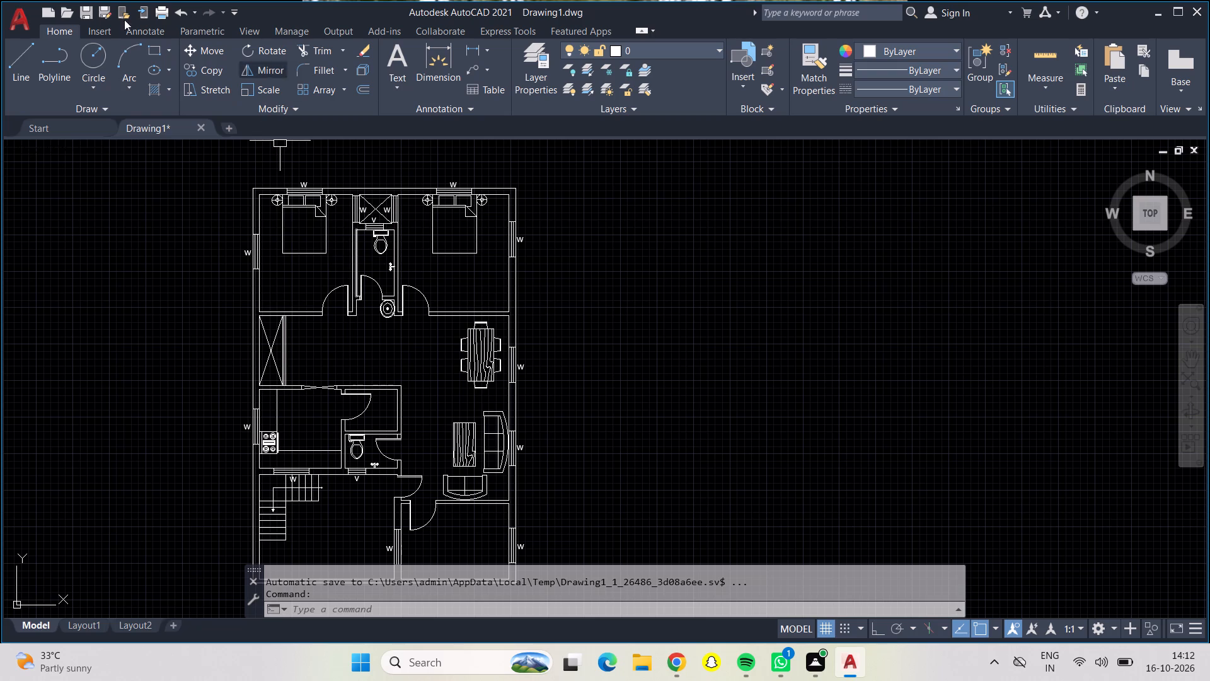
Dimension the overall outer width along the north wall, placing the dimension line at a 2' offset.
left_click(434, 56)
scroll(233, 194, "up", 2)
scroll(233, 194, "down", 1)
scroll(233, 194, "up", 1)
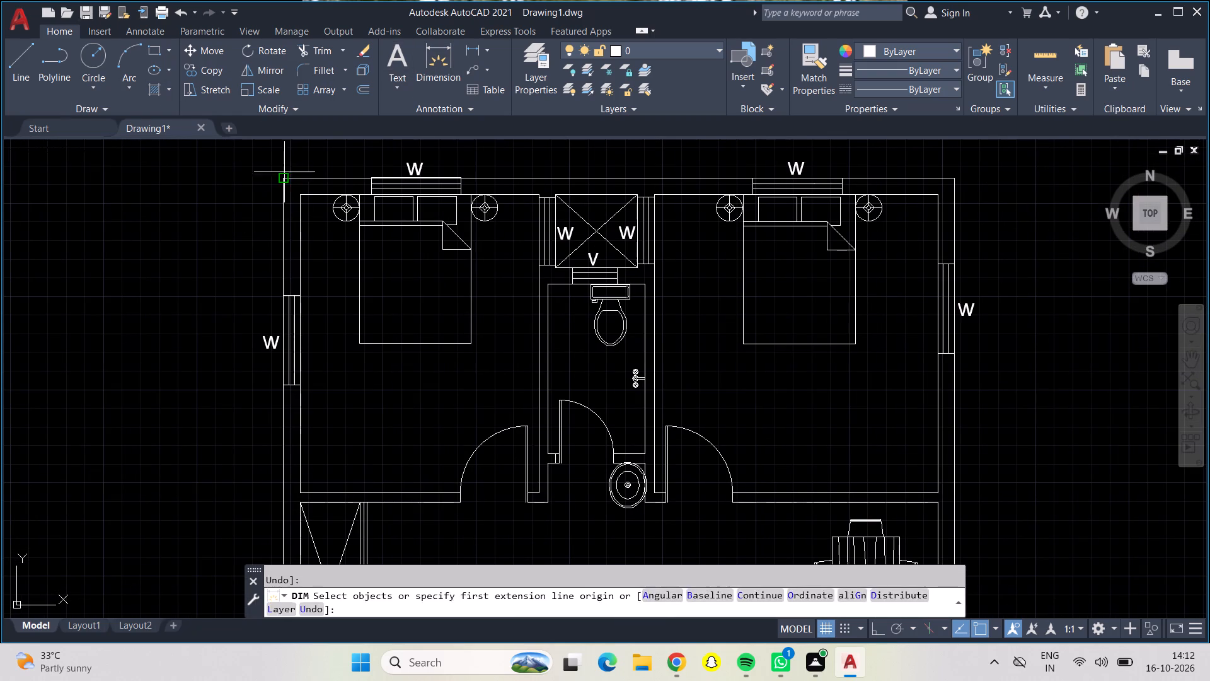
left_click(282, 173)
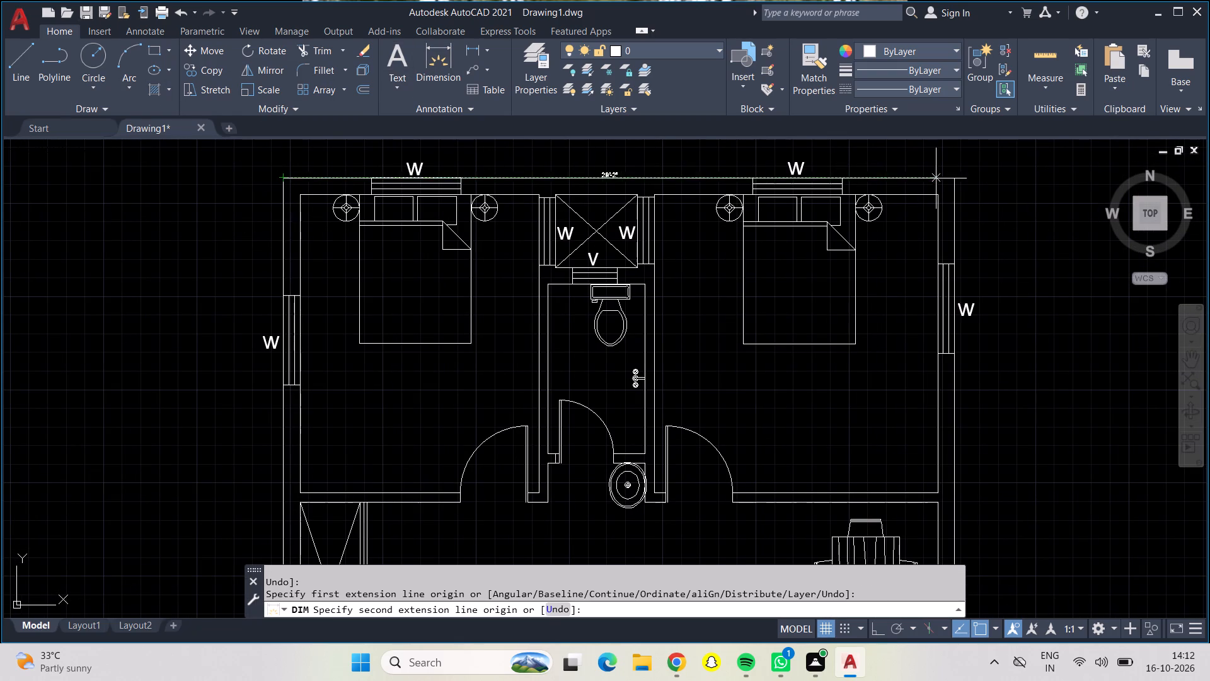
left_click(953, 177)
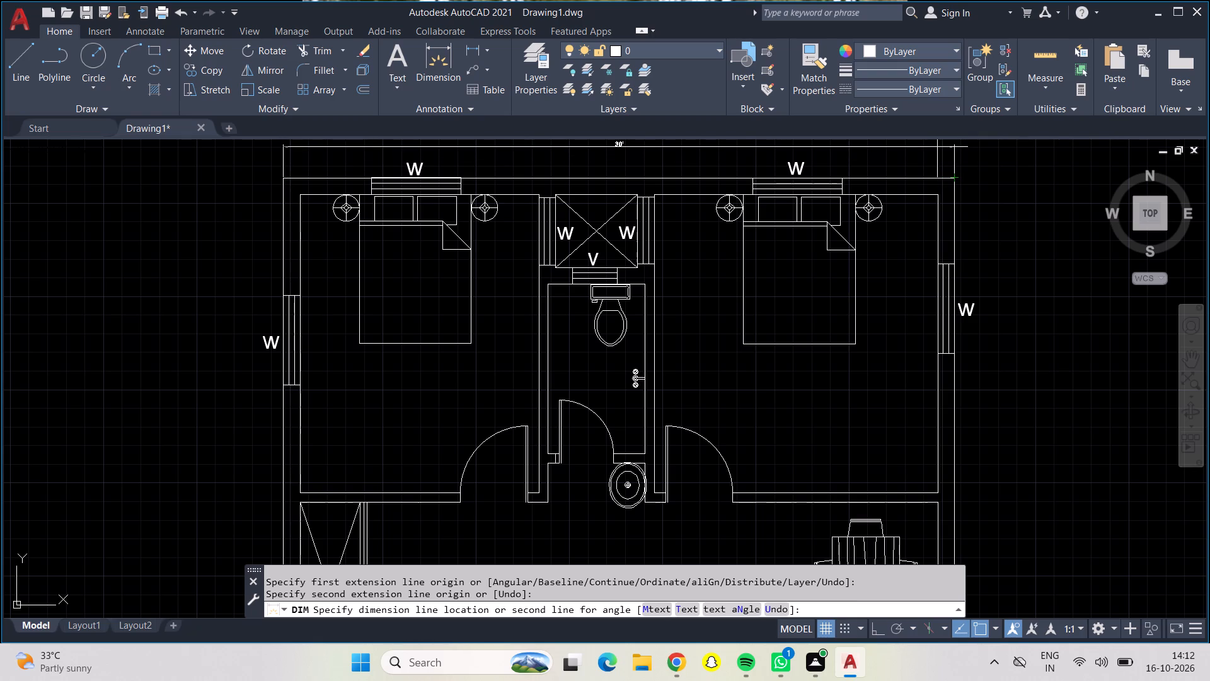
type("2'")
key("Return")
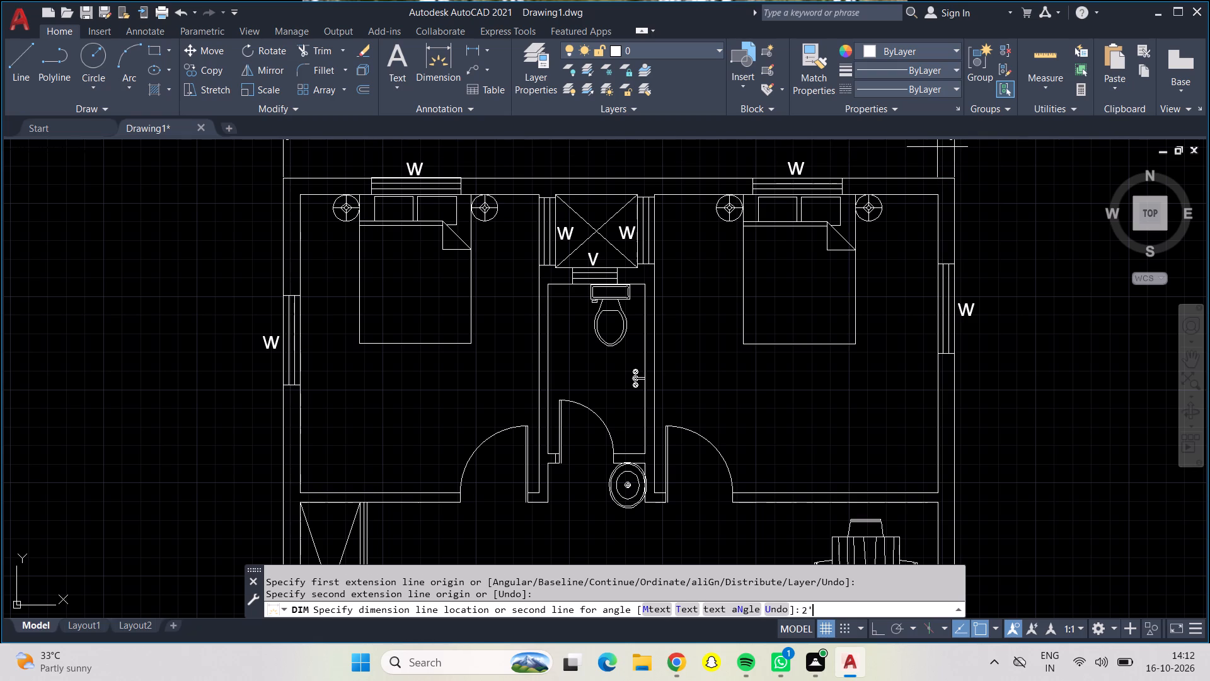
Dimension the overall outer length along the east wall from the northeast to the southeast corner, with the dimension line at a 2' offset.
scroll(962, 269, "down", 1)
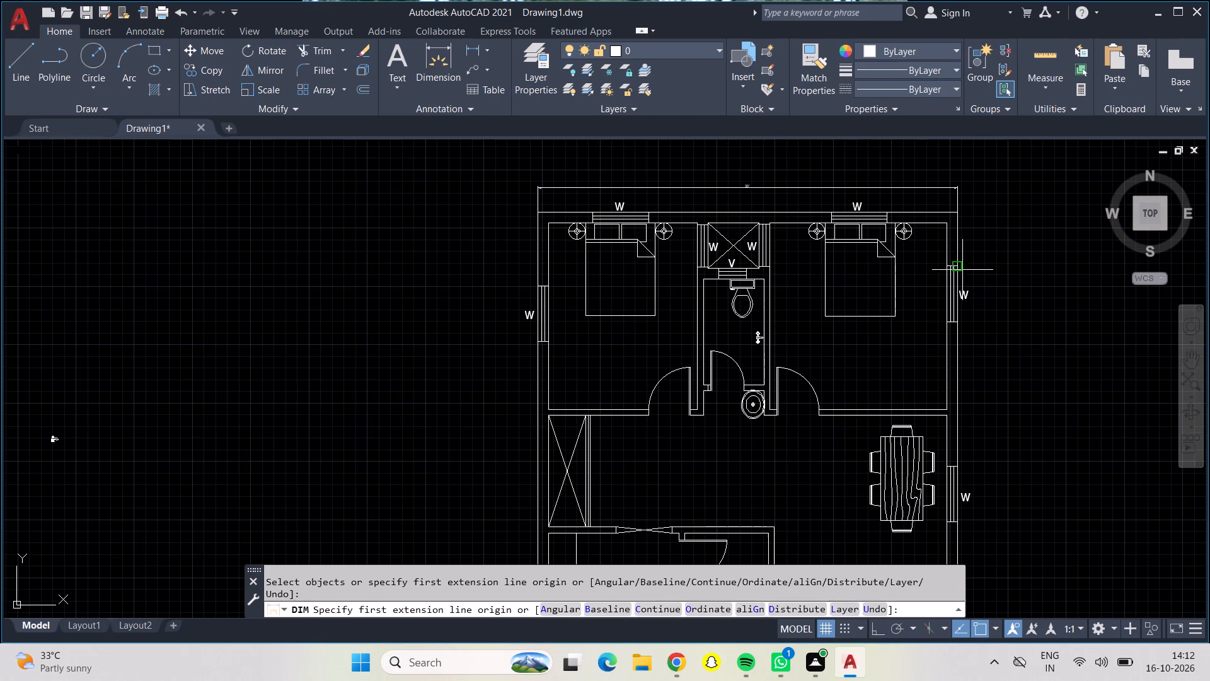
middle_click_drag(860, 395, 512, 379)
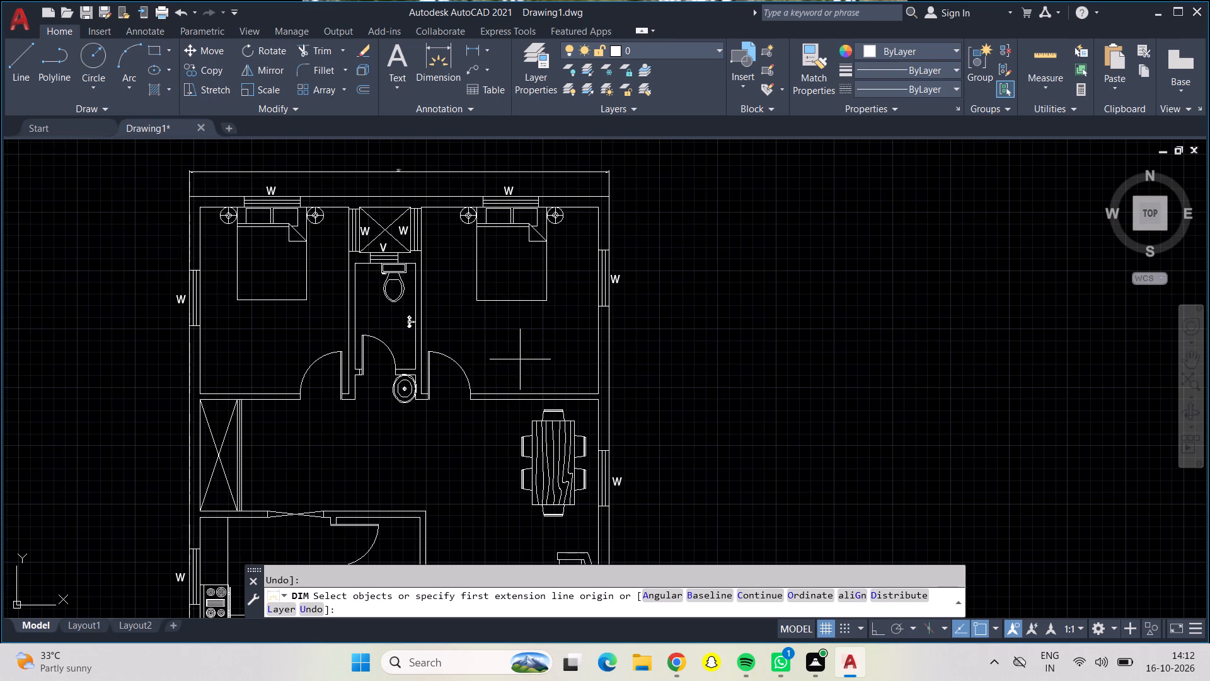
scroll(606, 192, "up", 1)
scroll(606, 192, "down", 1)
scroll(606, 192, "up", 1)
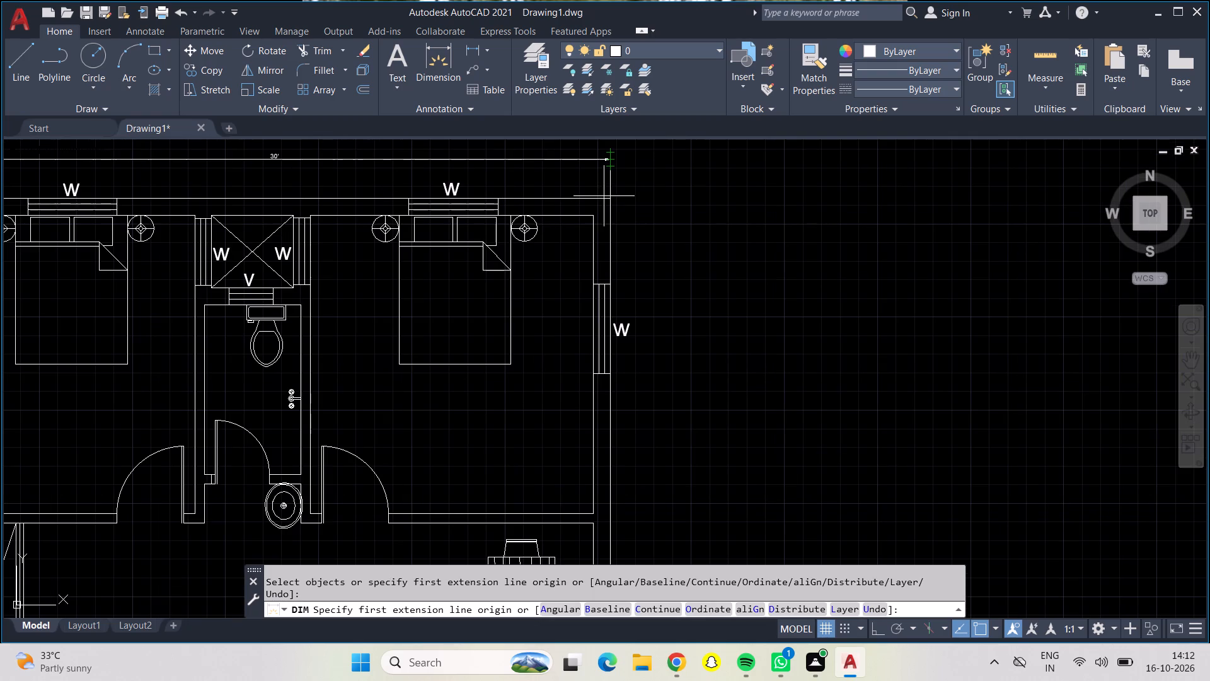
scroll(601, 201, "down", 1)
scroll(598, 202, "up", 1)
scroll(598, 202, "down", 1)
scroll(598, 202, "up", 3)
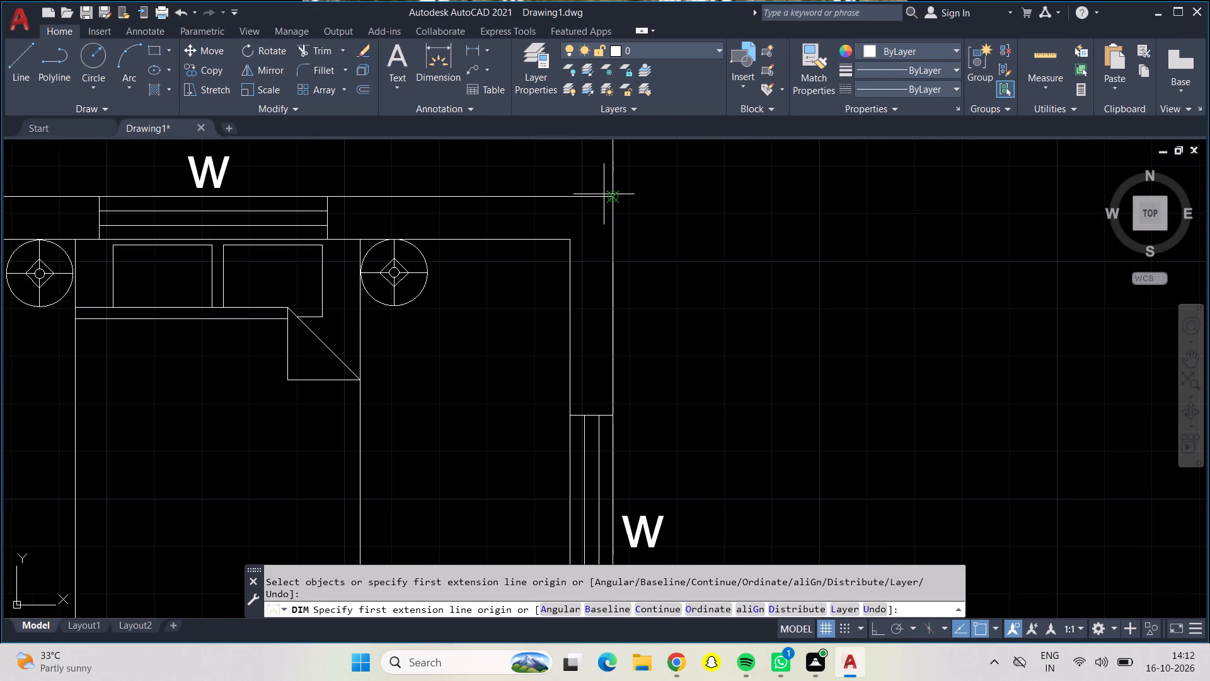
left_click(610, 195)
scroll(639, 376, "down", 1)
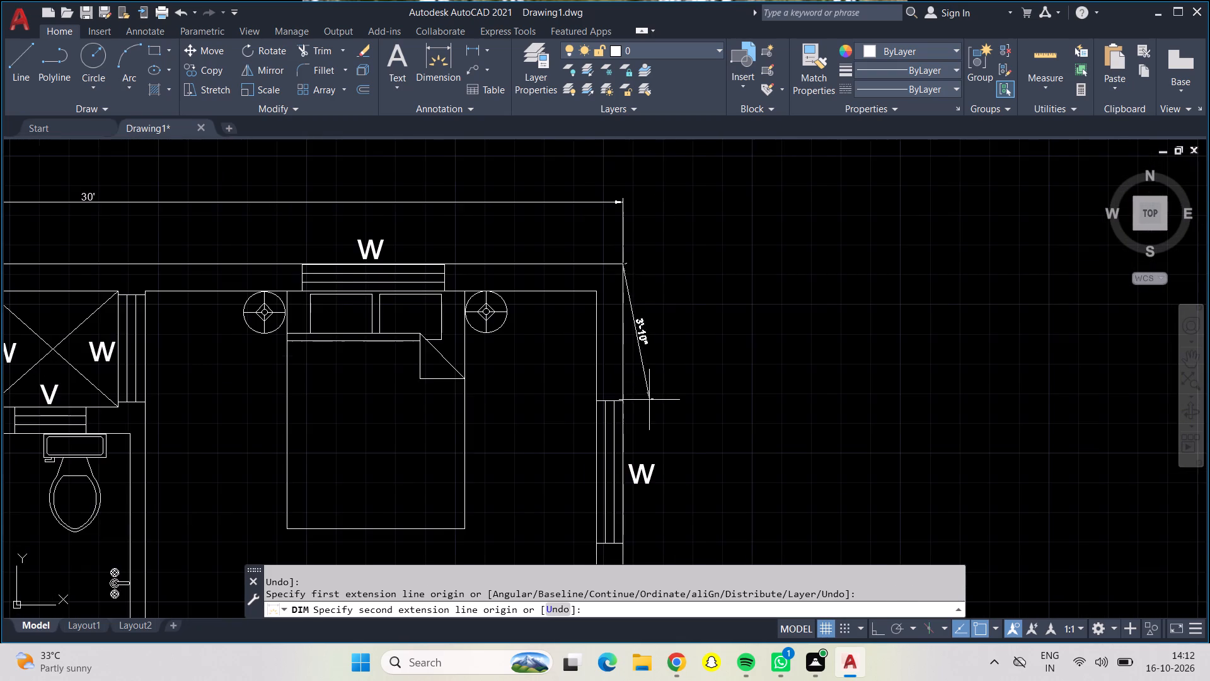
scroll(649, 400, "down", 1)
middle_click_drag(649, 400, 575, 241)
scroll(626, 502, "down", 1)
middle_click_drag(626, 502, 626, 502)
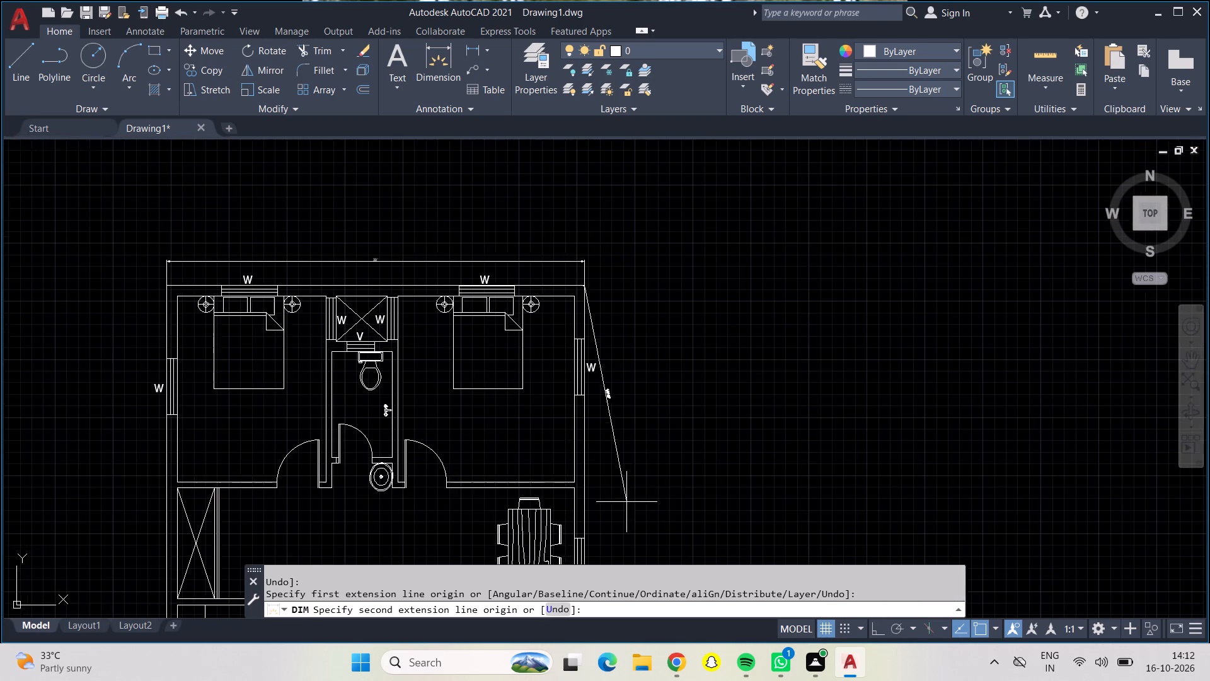
middle_click_drag(626, 502, 541, 233)
middle_click_drag(561, 433, 544, 268)
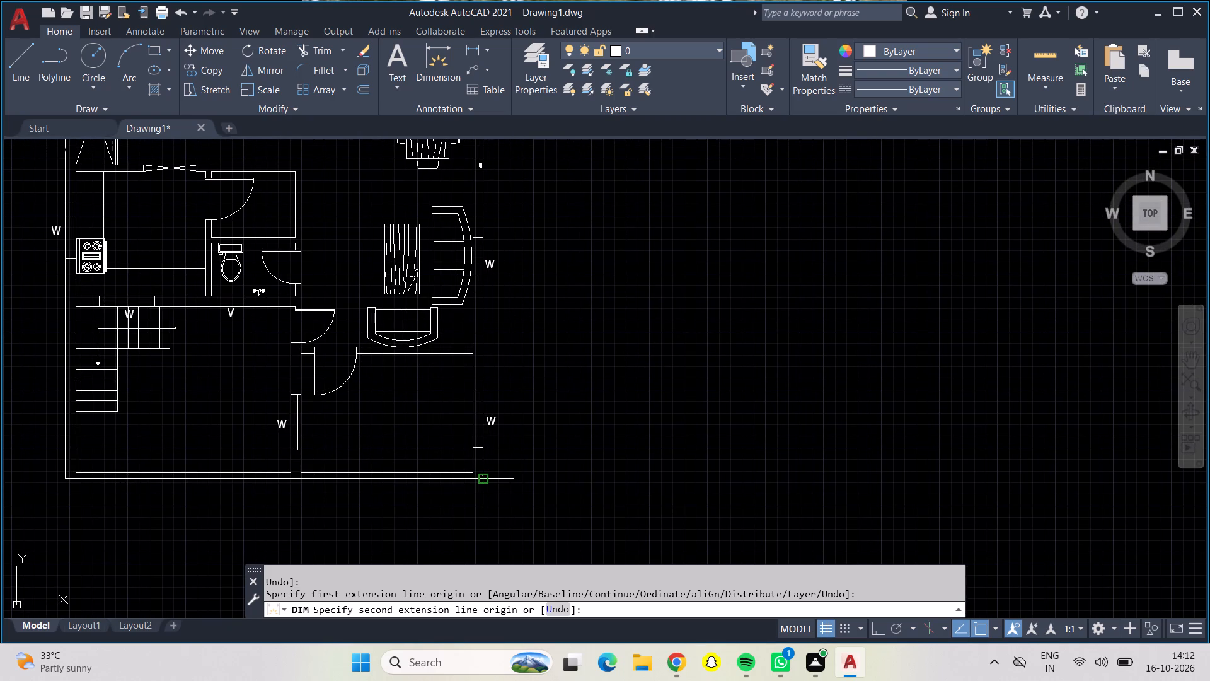
scroll(484, 479, "up", 6)
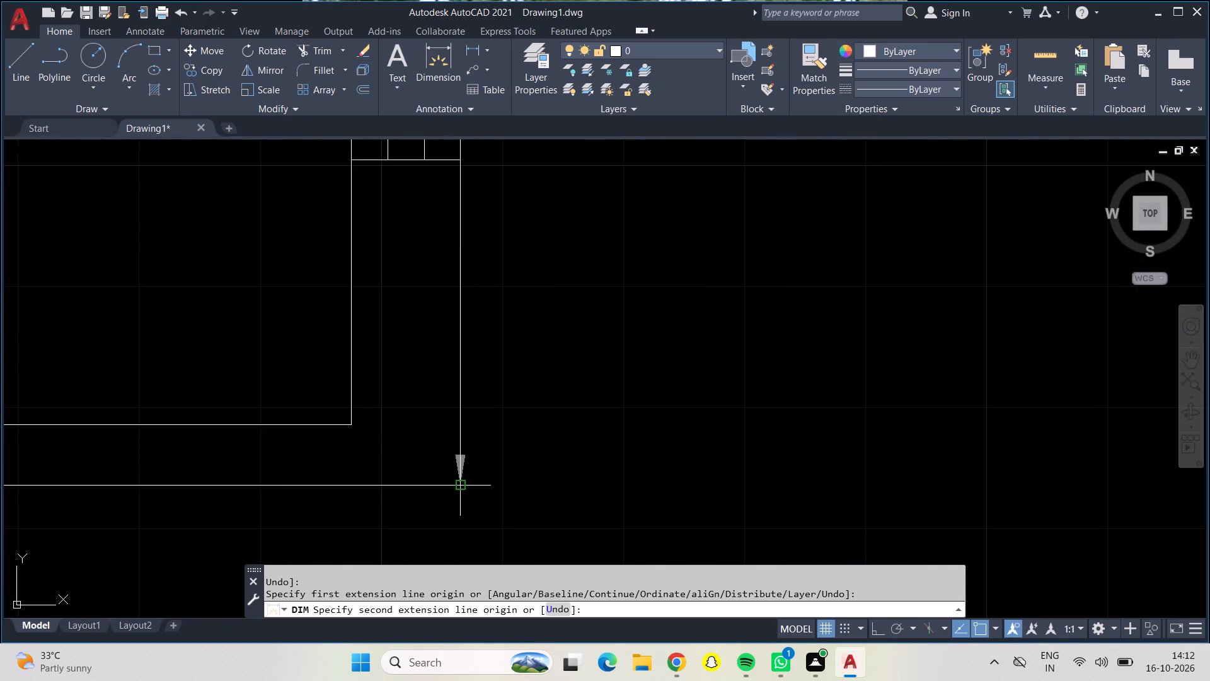
left_click(461, 487)
scroll(525, 492, "down", 2)
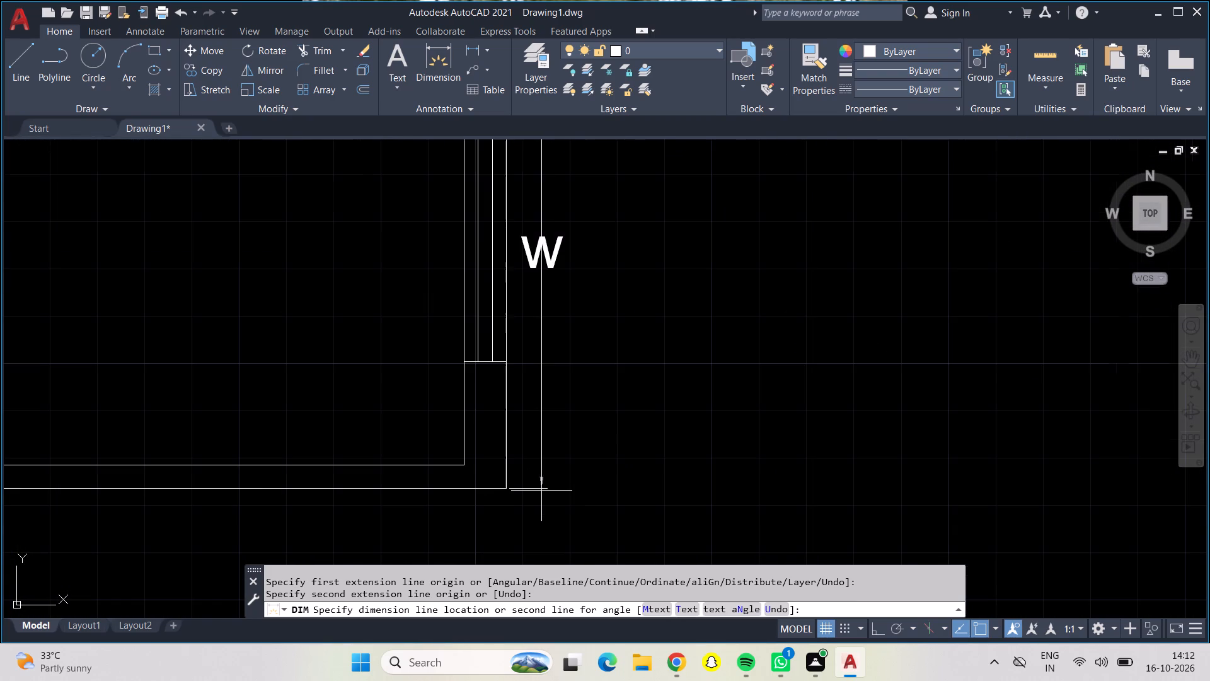
type("2'")
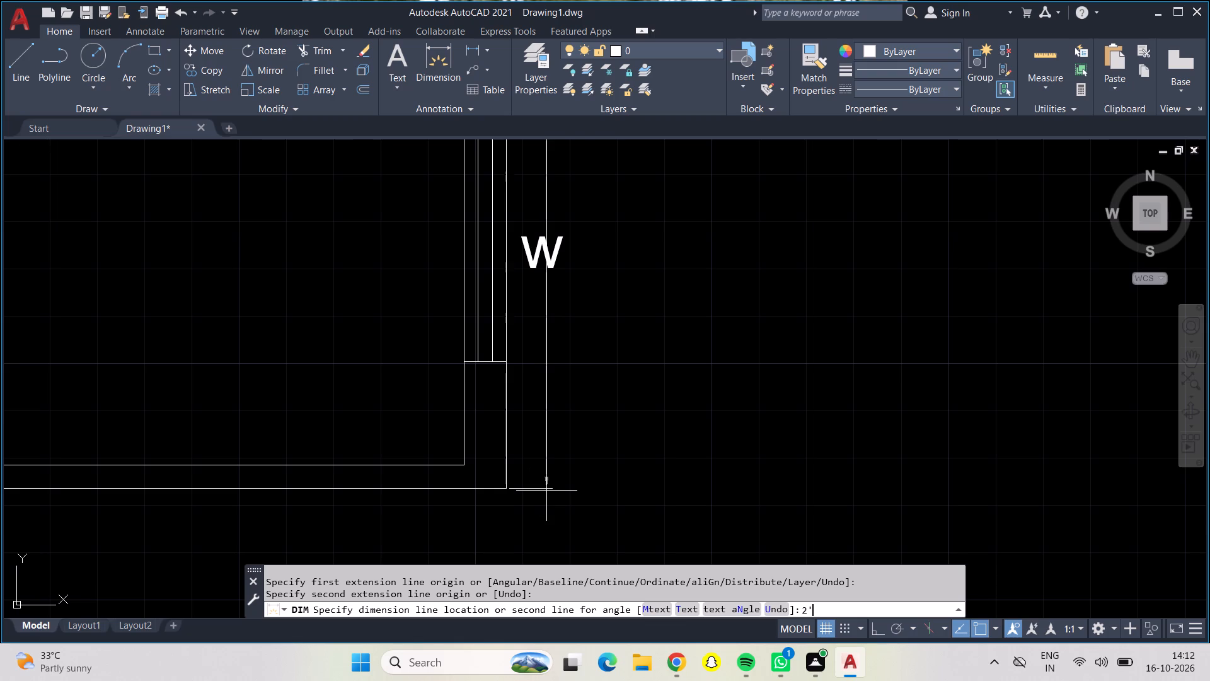
key("Return")
key("Return")
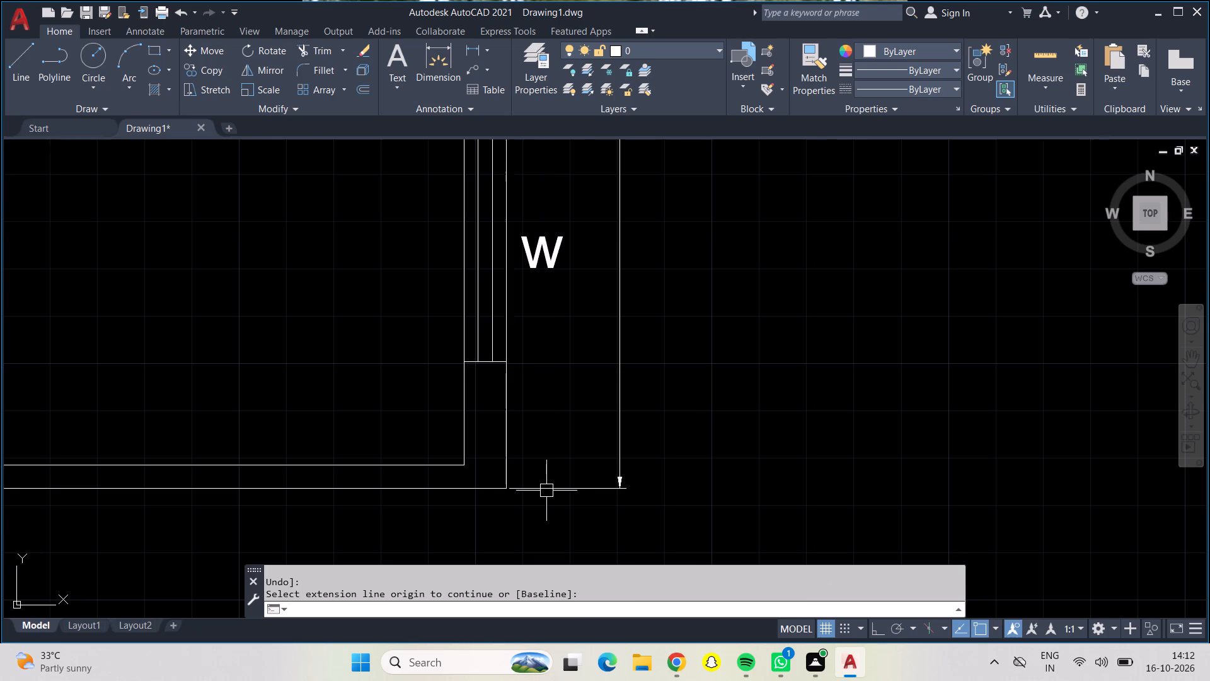
Examine the southern half of the floor plan, including the staircase, living area and unfurnished southeast room.
scroll(587, 485, "down", 4)
middle_click_drag(452, 439, 484, 496)
scroll(472, 450, "up", 1)
scroll(452, 335, "down", 1)
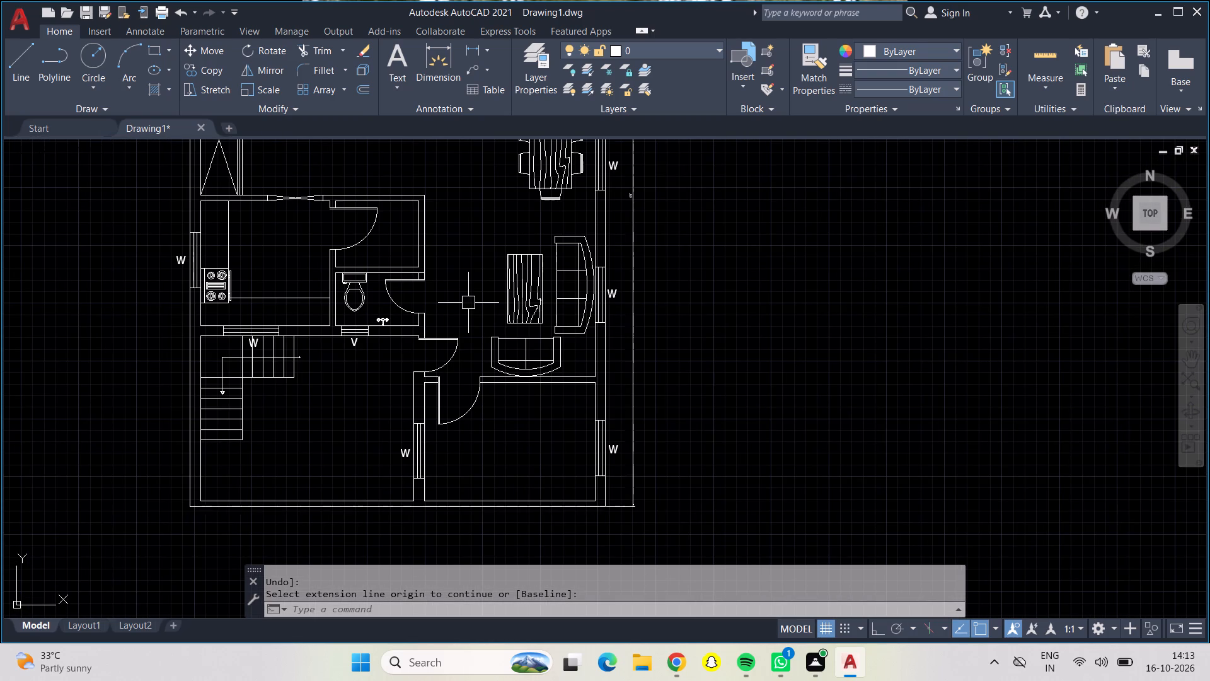
middle_click_drag(468, 302, 481, 349)
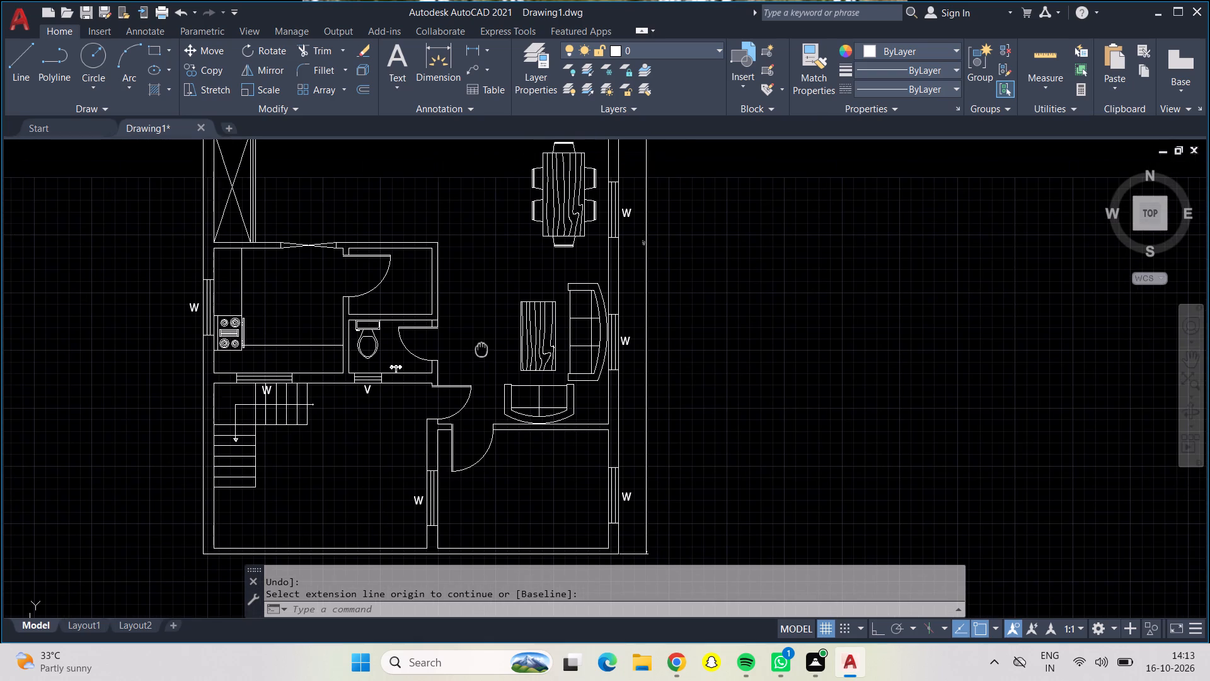
middle_click_drag(481, 349, 483, 349)
middle_click_drag(478, 327, 486, 337)
scroll(485, 308, "up", 1)
scroll(487, 291, "down", 1)
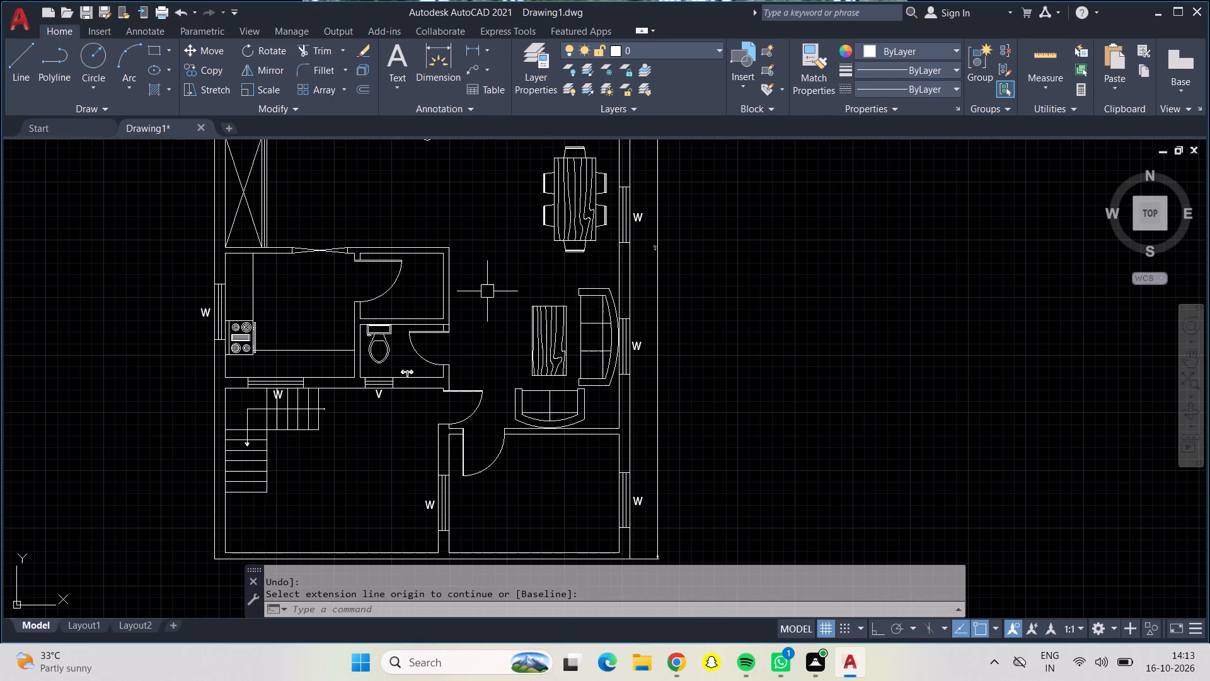
Copy the northwest bedroom's bed and both round bedside tables into the empty southeast room.
middle_click_drag(487, 288, 500, 555)
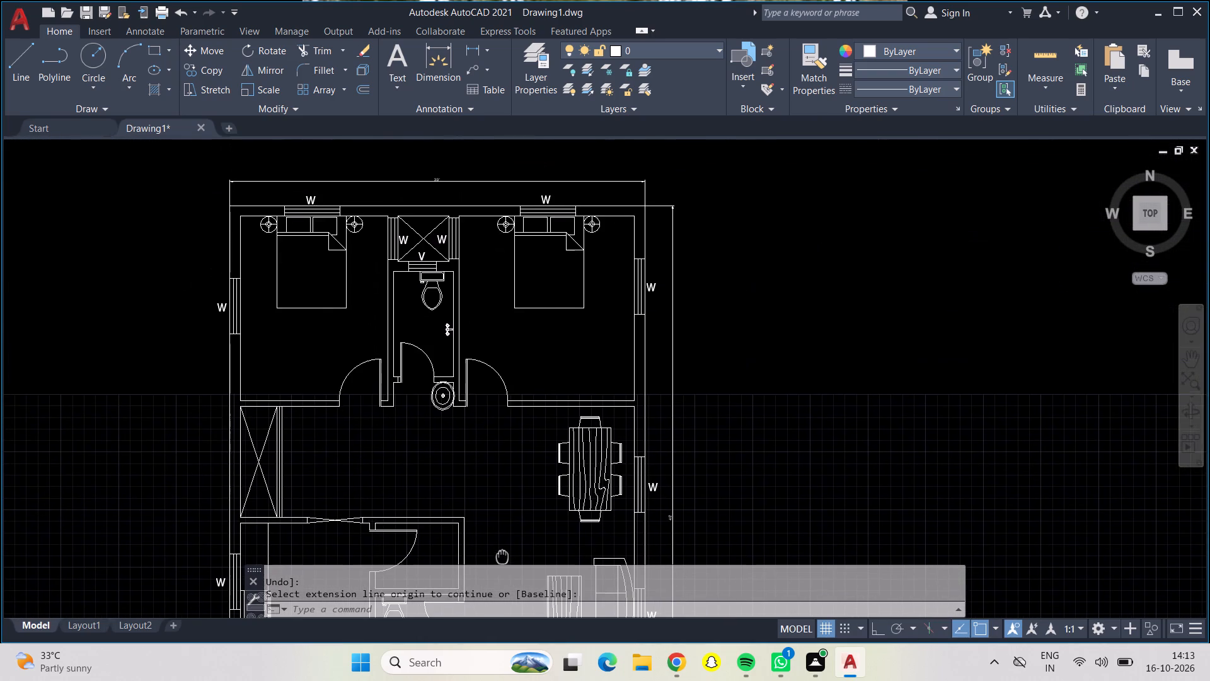
scroll(519, 230, "up", 1)
scroll(519, 230, "down", 1)
scroll(519, 230, "up", 1)
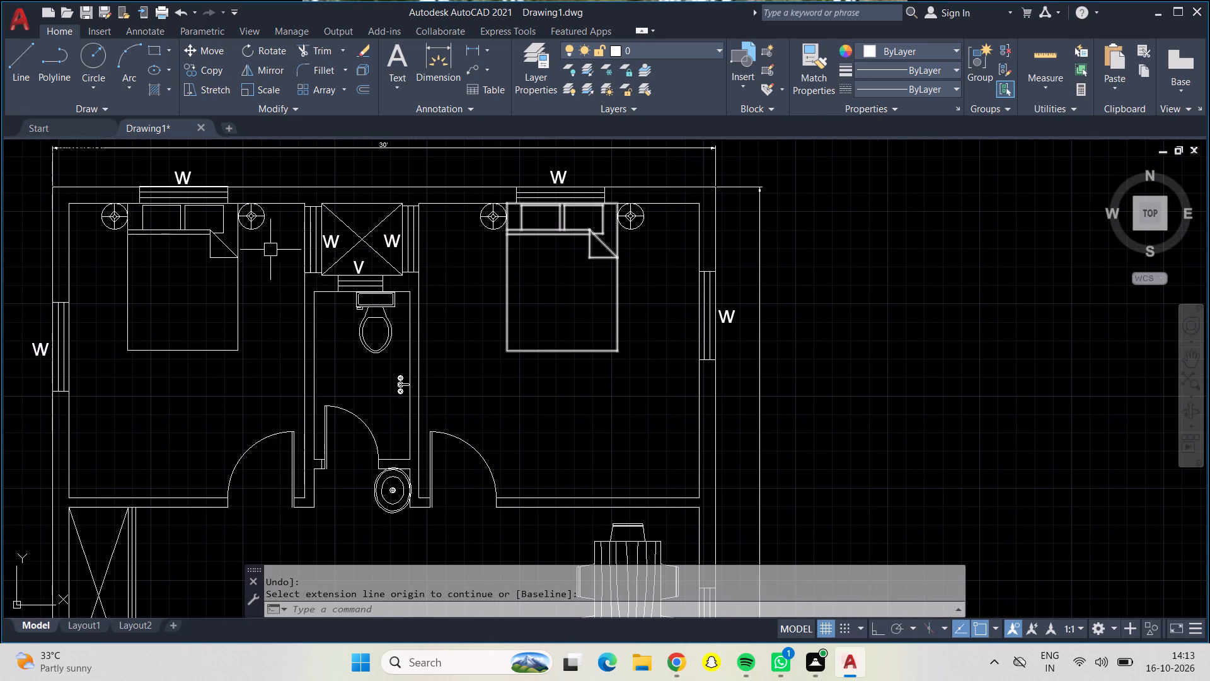
left_click(110, 222)
left_click(153, 229)
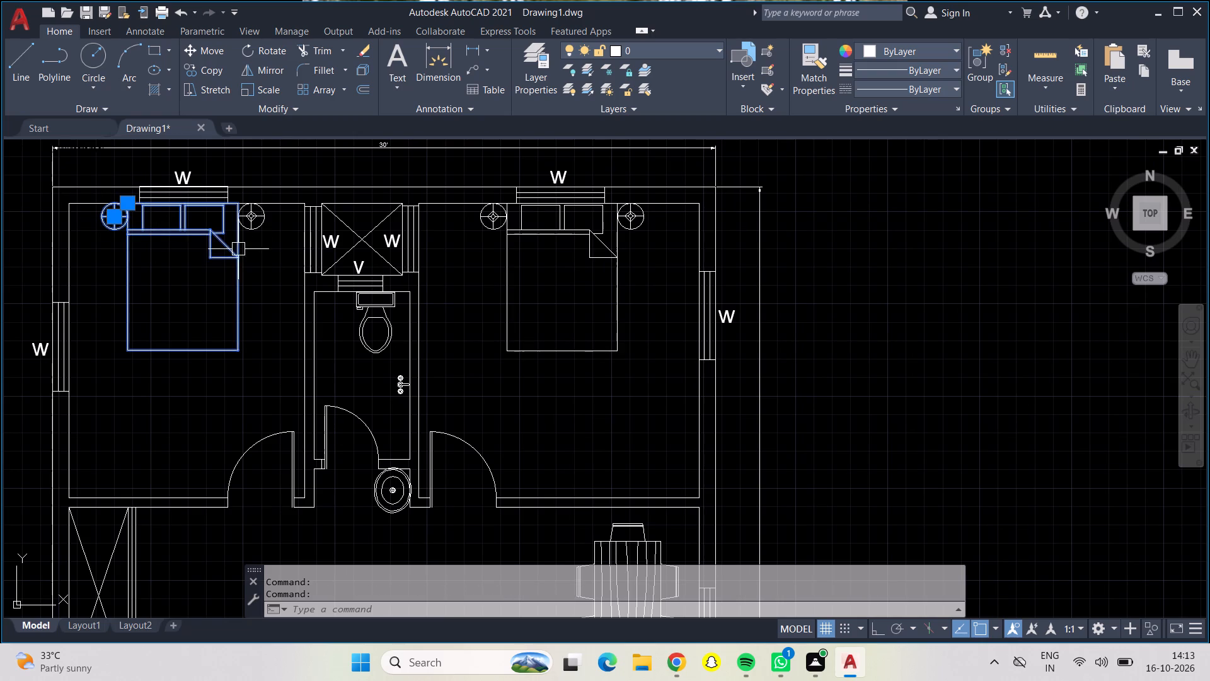
left_click(244, 225)
left_click(224, 73)
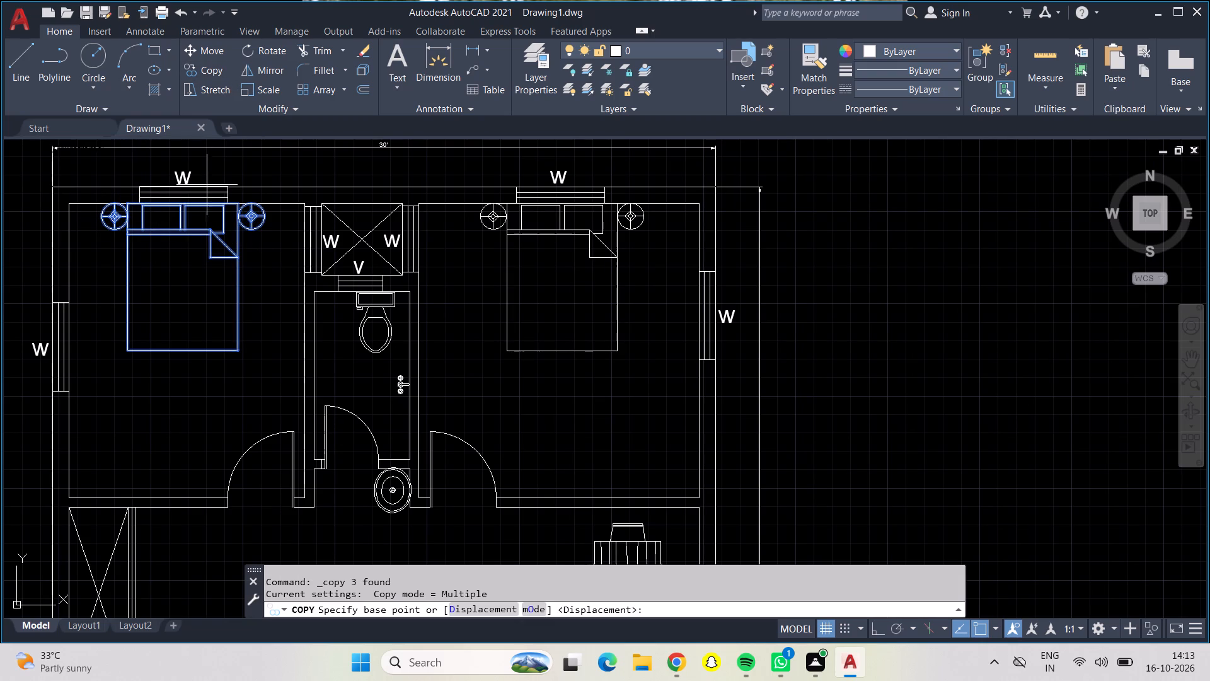
left_click(199, 231)
scroll(565, 376, "down", 1)
scroll(631, 405, "up", 1)
scroll(765, 414, "down", 2)
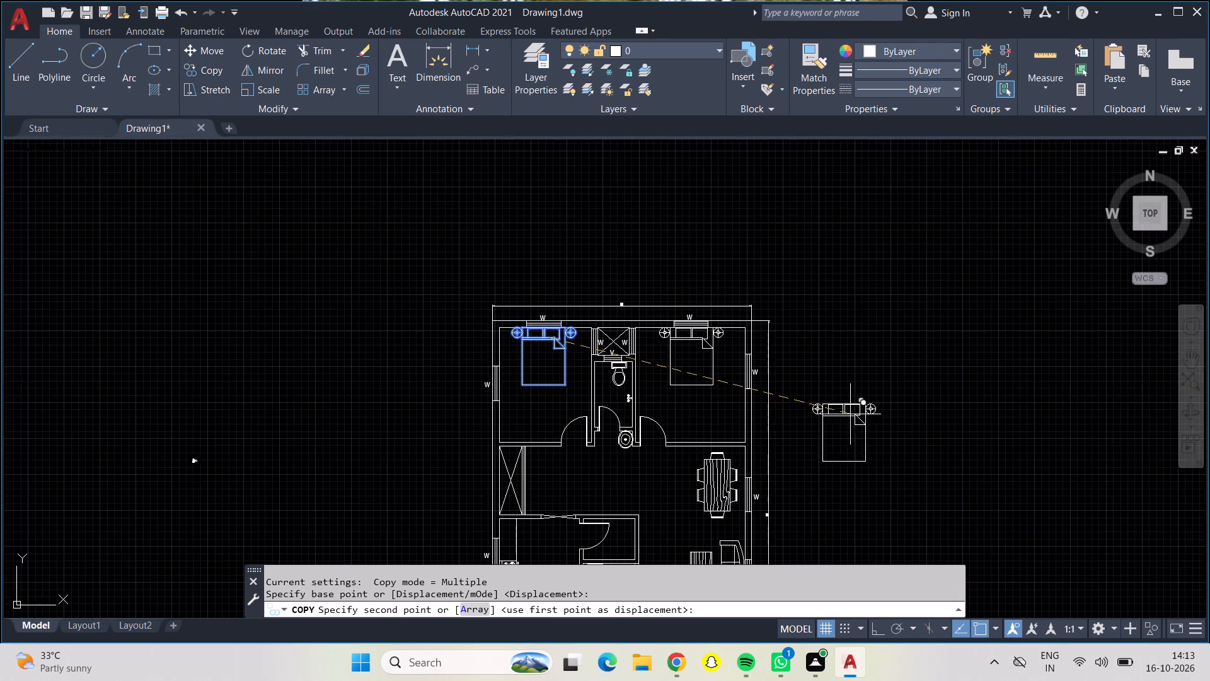
scroll(857, 412, "down", 1)
middle_click_drag(858, 411, 608, 233)
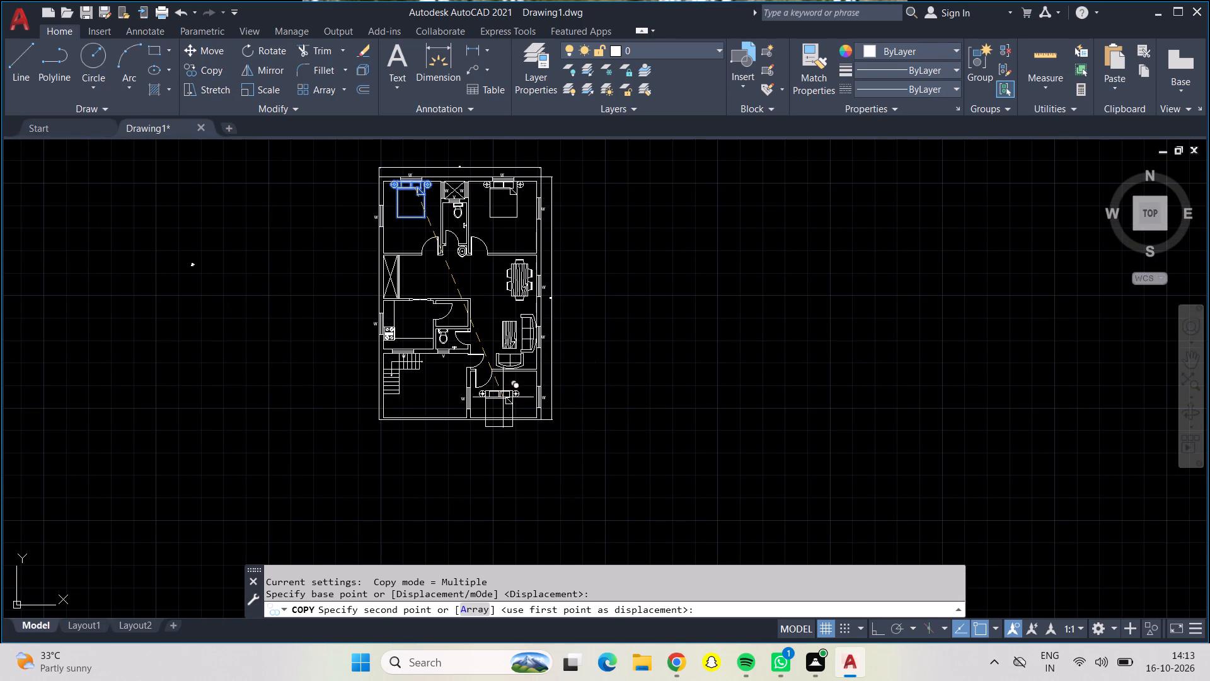
scroll(503, 397, "up", 1)
scroll(503, 397, "down", 1)
scroll(520, 381, "up", 6)
scroll(534, 412, "down", 1)
middle_click_drag(533, 410, 516, 308)
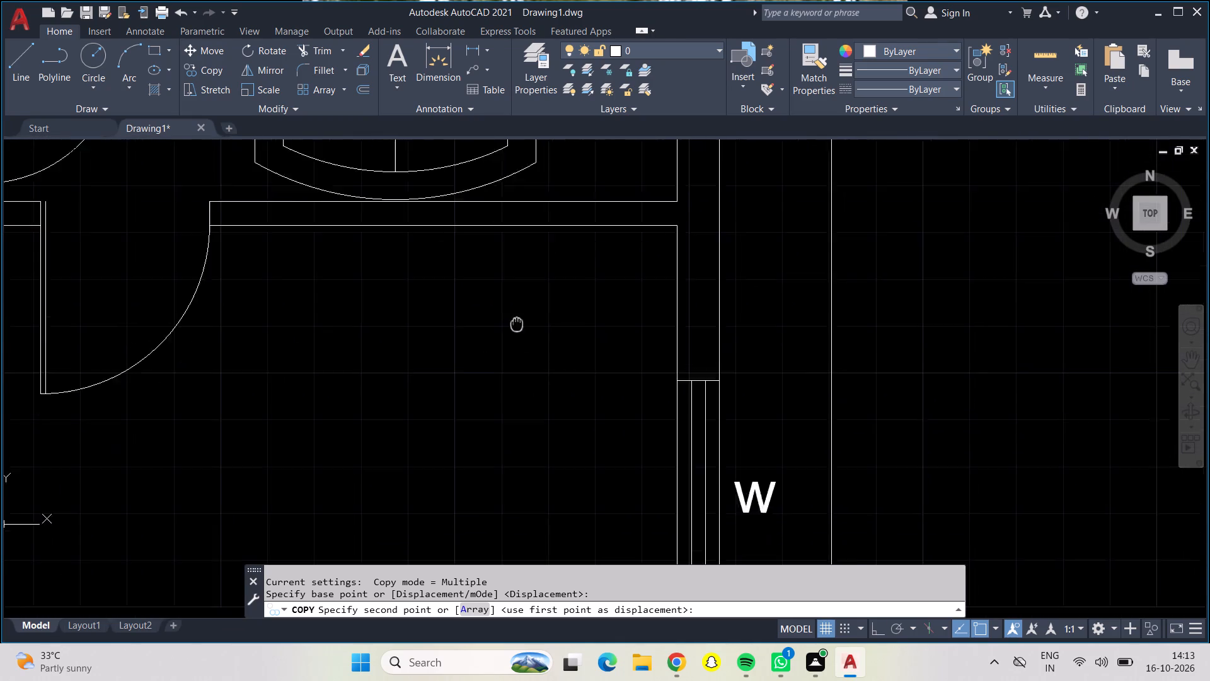
middle_click_drag(516, 308, 505, 198)
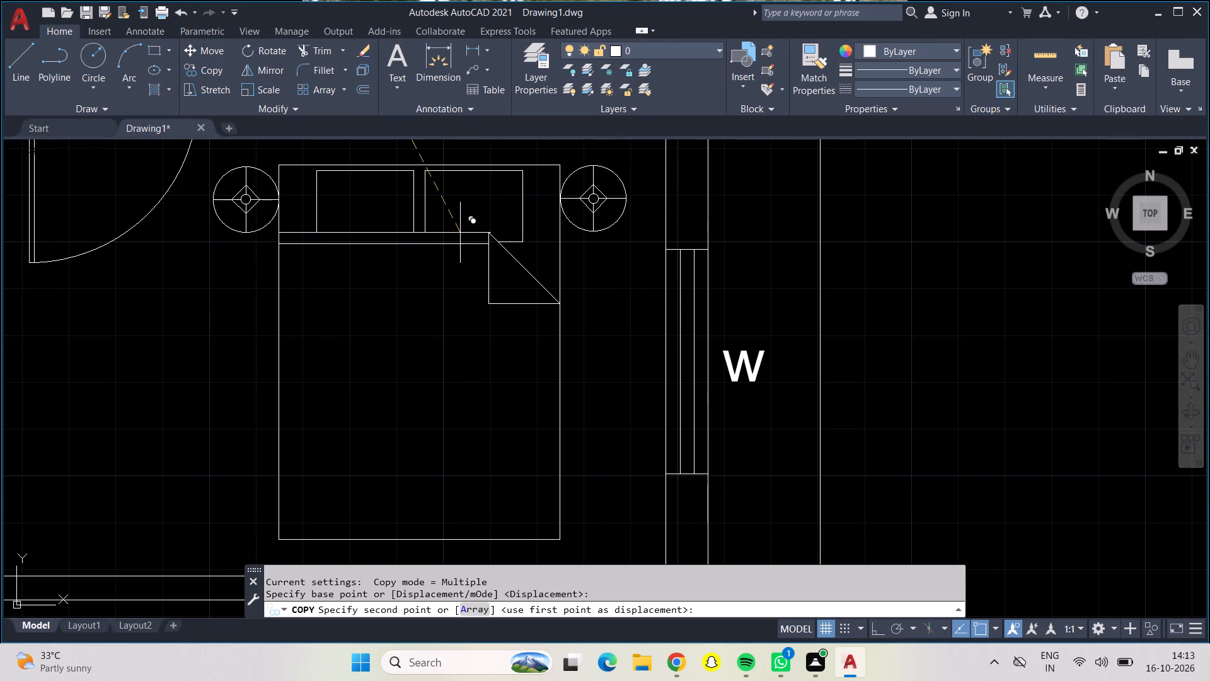
left_click(460, 233)
key("Escape")
Turn on Ortho and rotate the copied bed and both bedside tables 90° clockwise so the pillows face east.
left_click(447, 236)
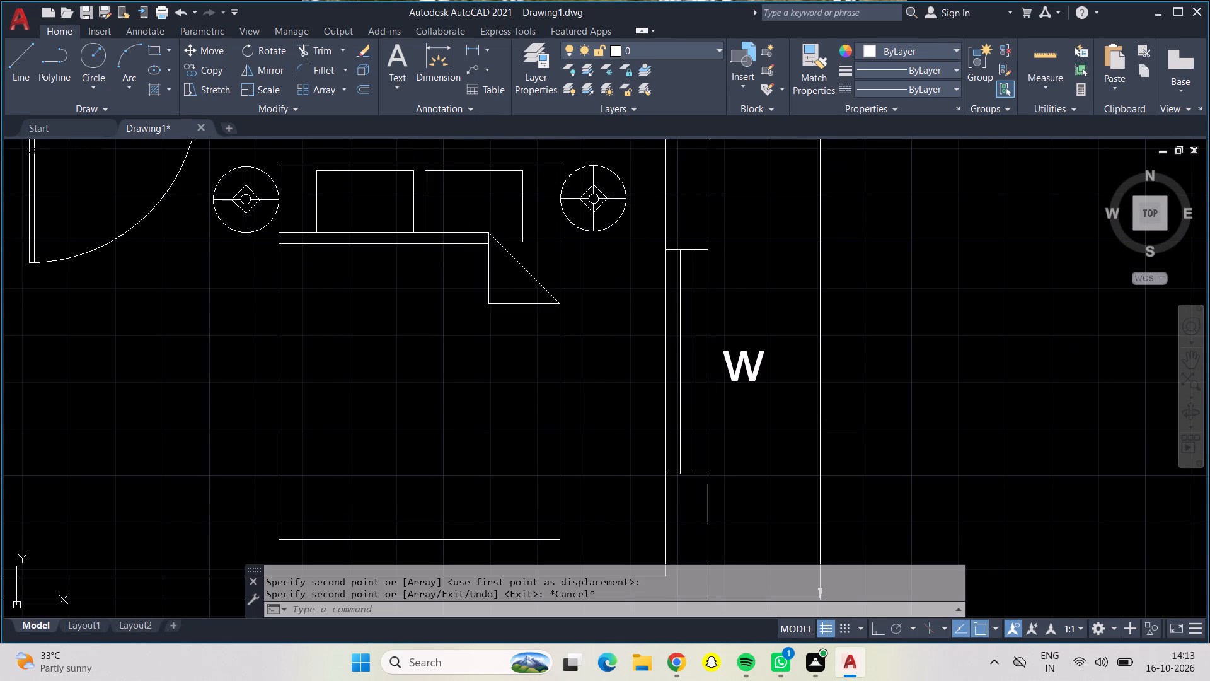
left_click_drag(258, 204, 253, 203)
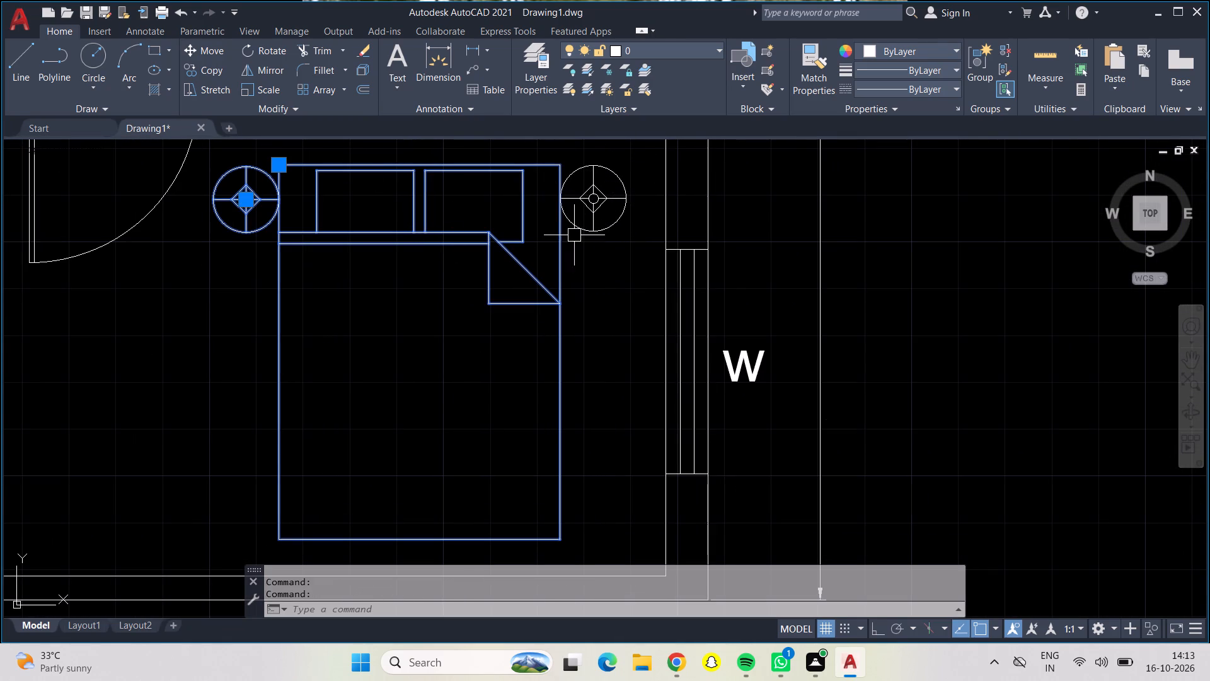
left_click(592, 221)
left_click(280, 52)
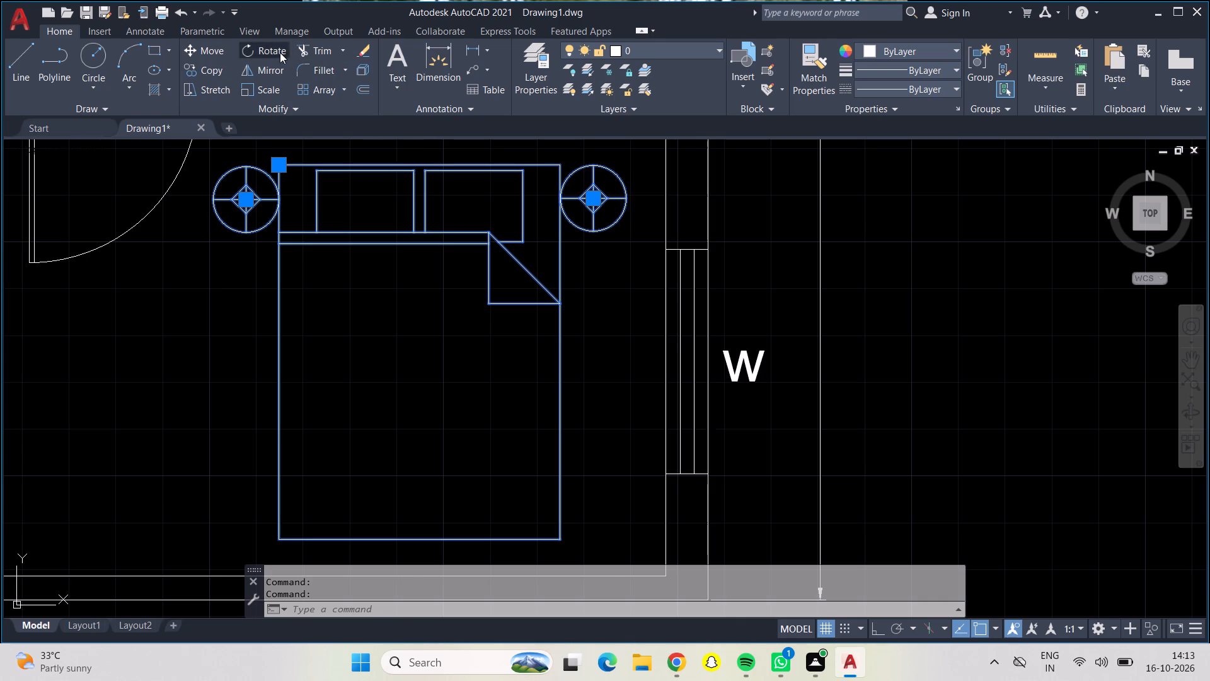
key("F8")
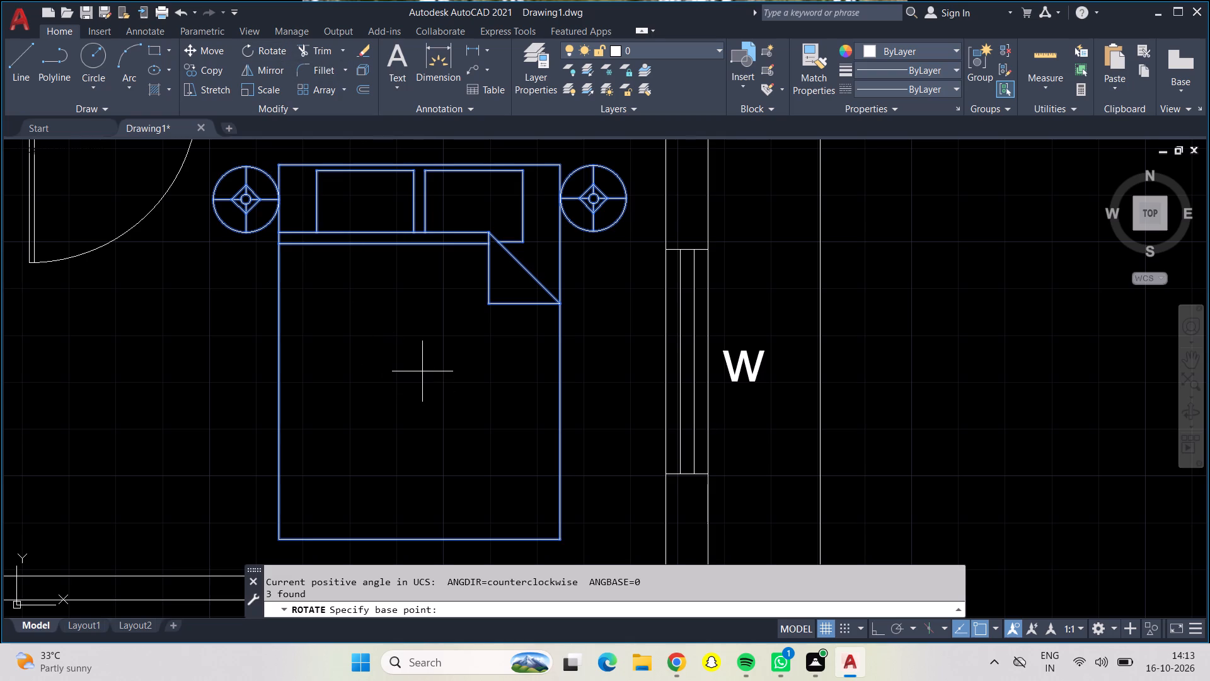
left_click(285, 387)
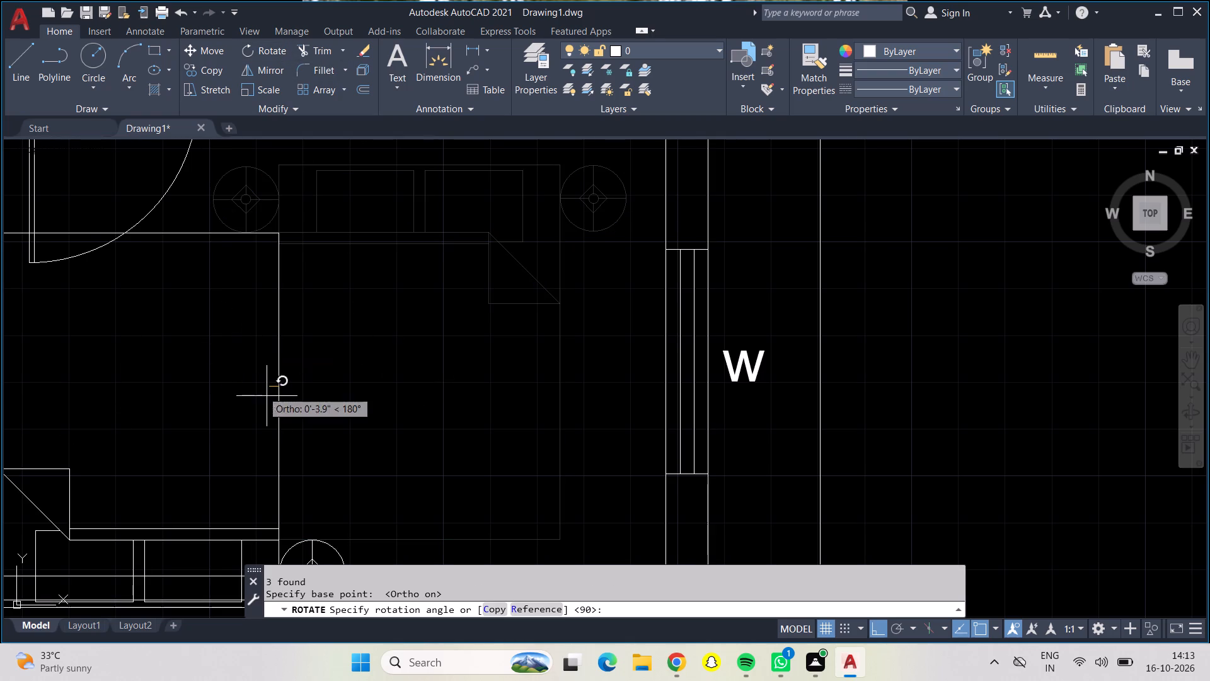
left_click(302, 473)
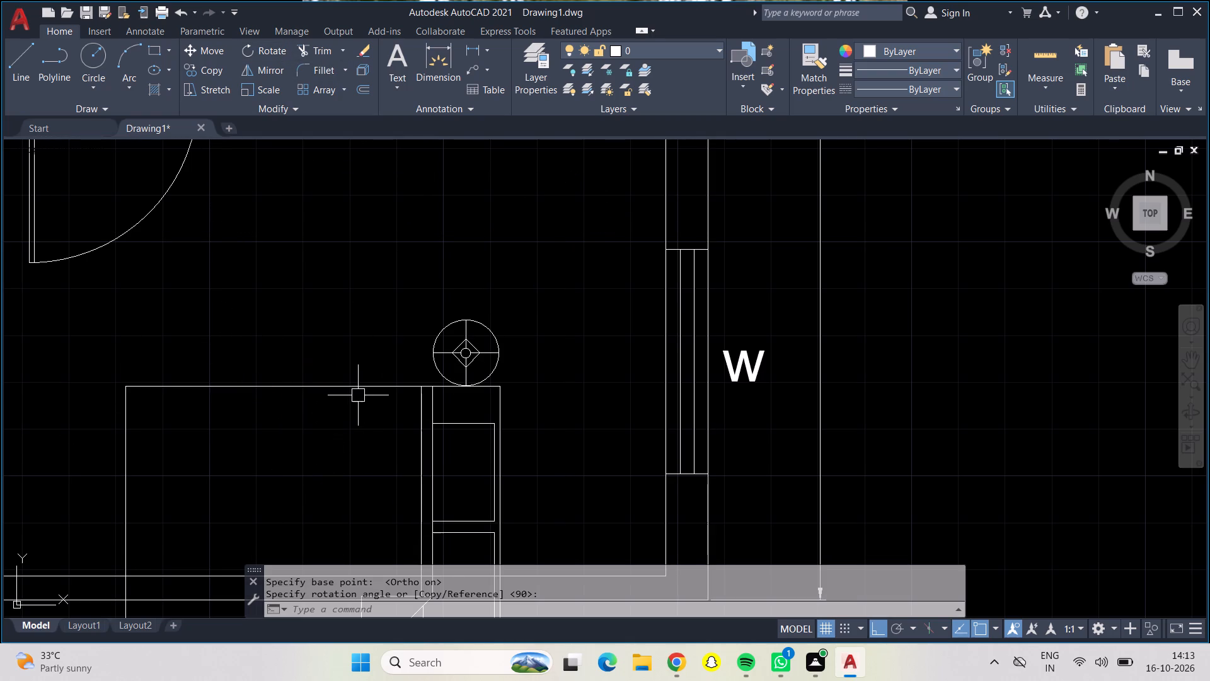
Move the rotated bed and both bedside tables, with Ortho turned off, against the east wall inside the southeast room.
left_click(358, 391)
left_click(448, 361)
middle_click_drag(371, 427, 381, 221)
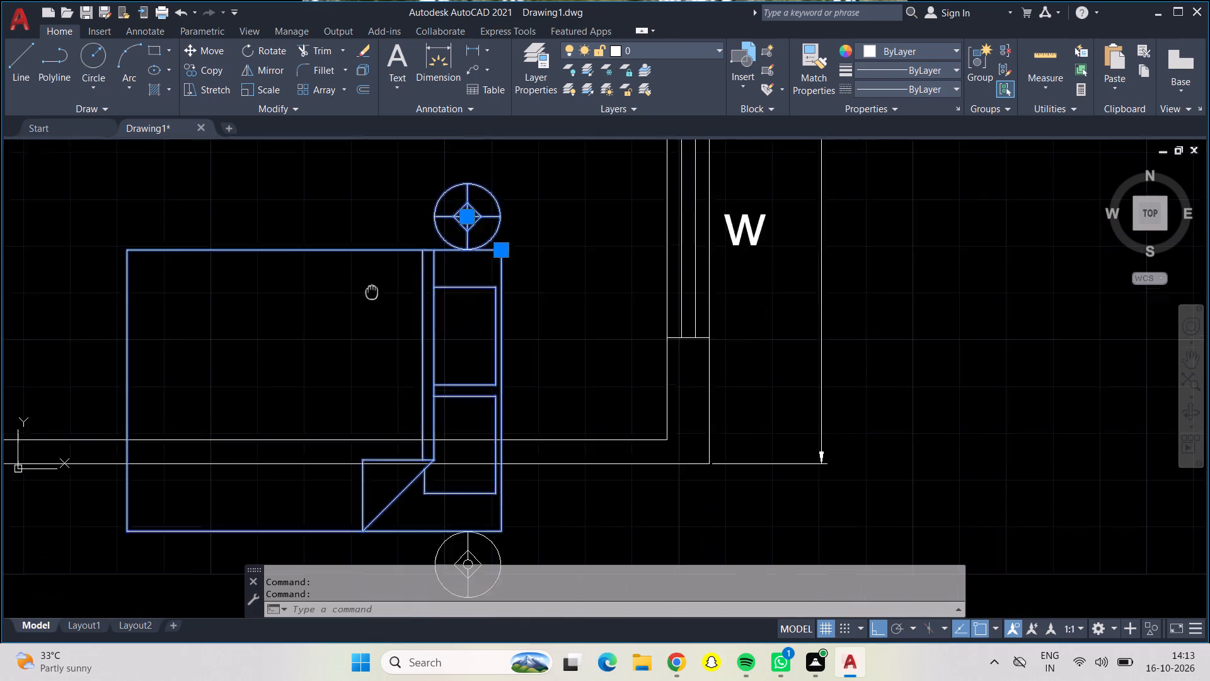
middle_click_drag(381, 221, 383, 161)
left_click(462, 424)
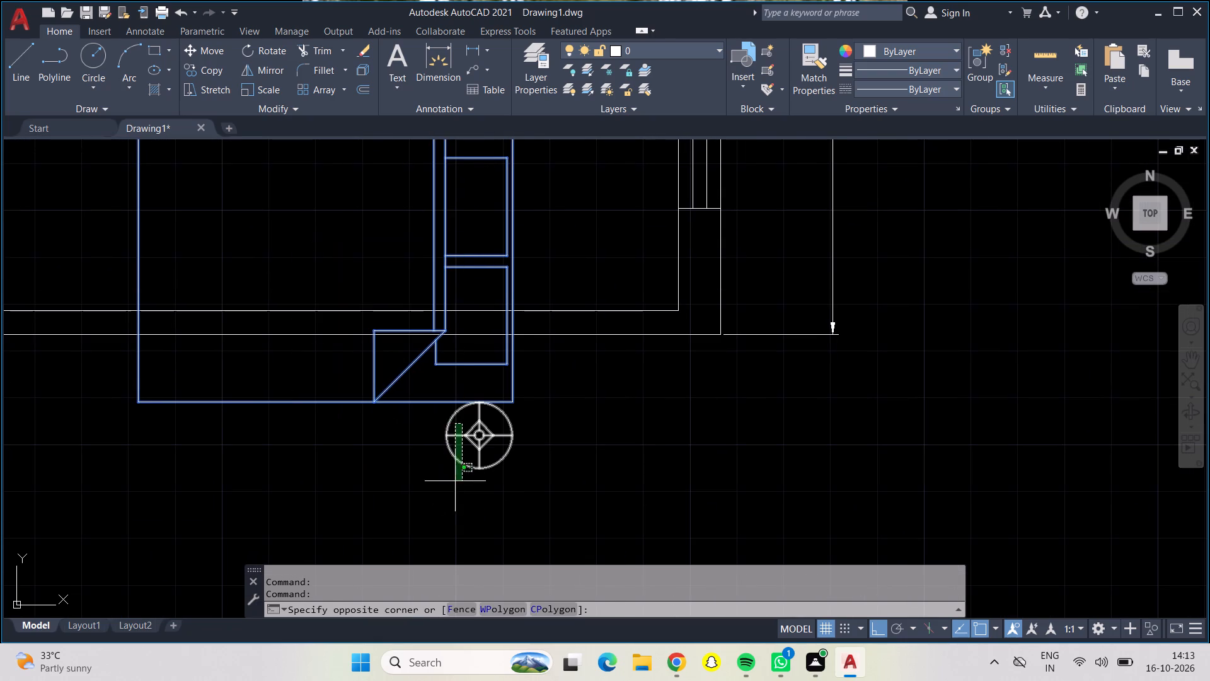
left_click(449, 474)
left_click(196, 47)
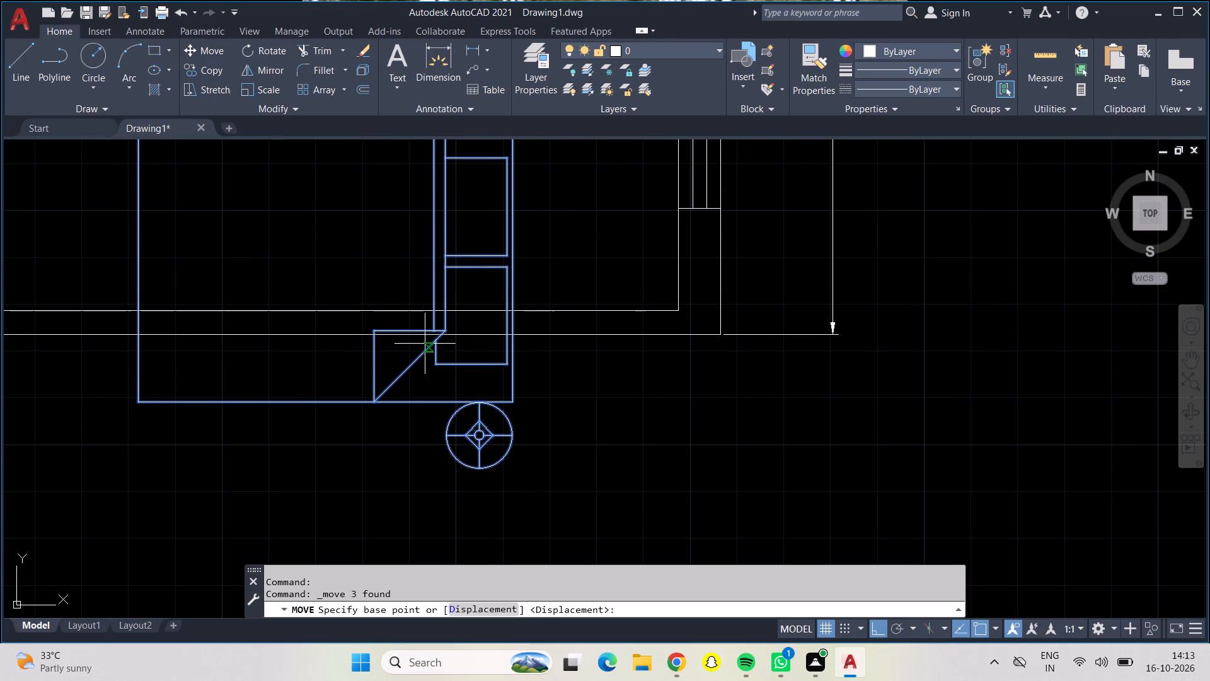
left_click(487, 308)
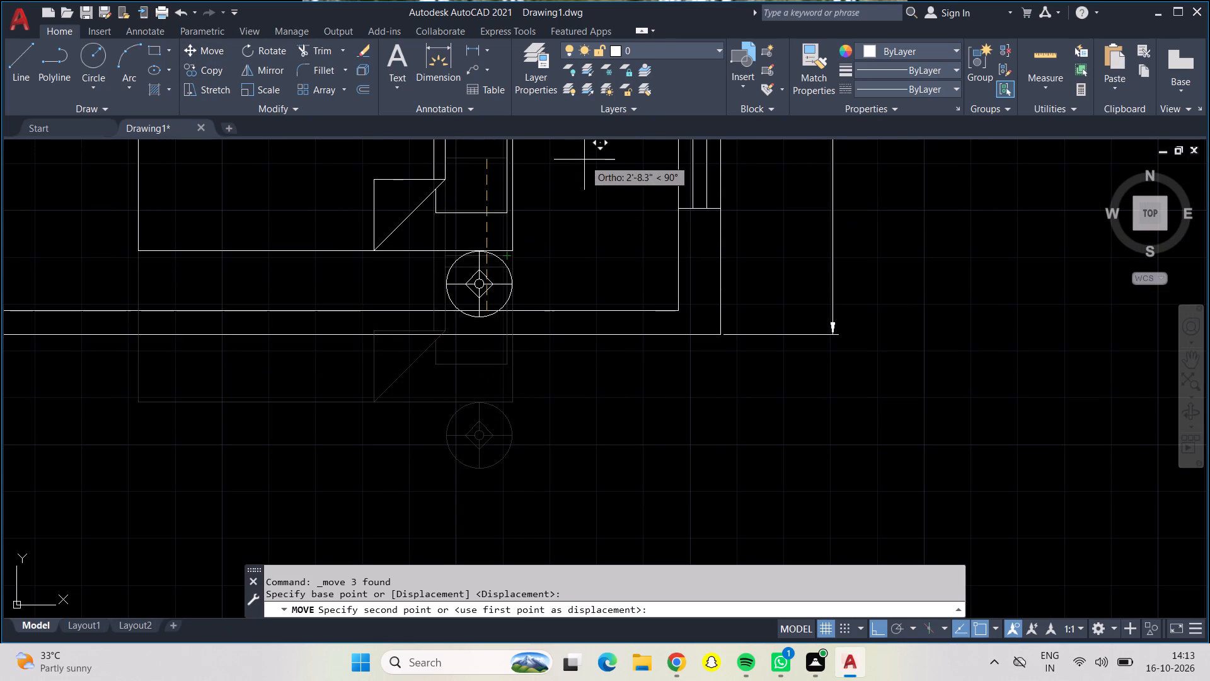
middle_click_drag(584, 158, 533, 436)
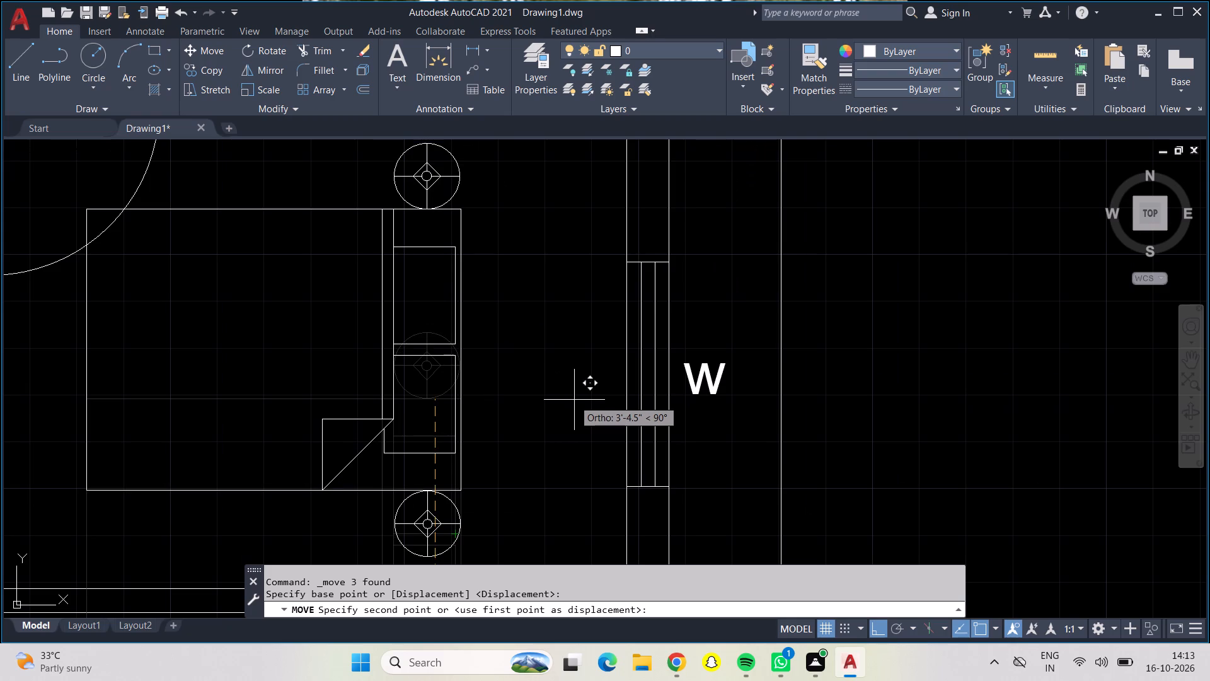
key("F8")
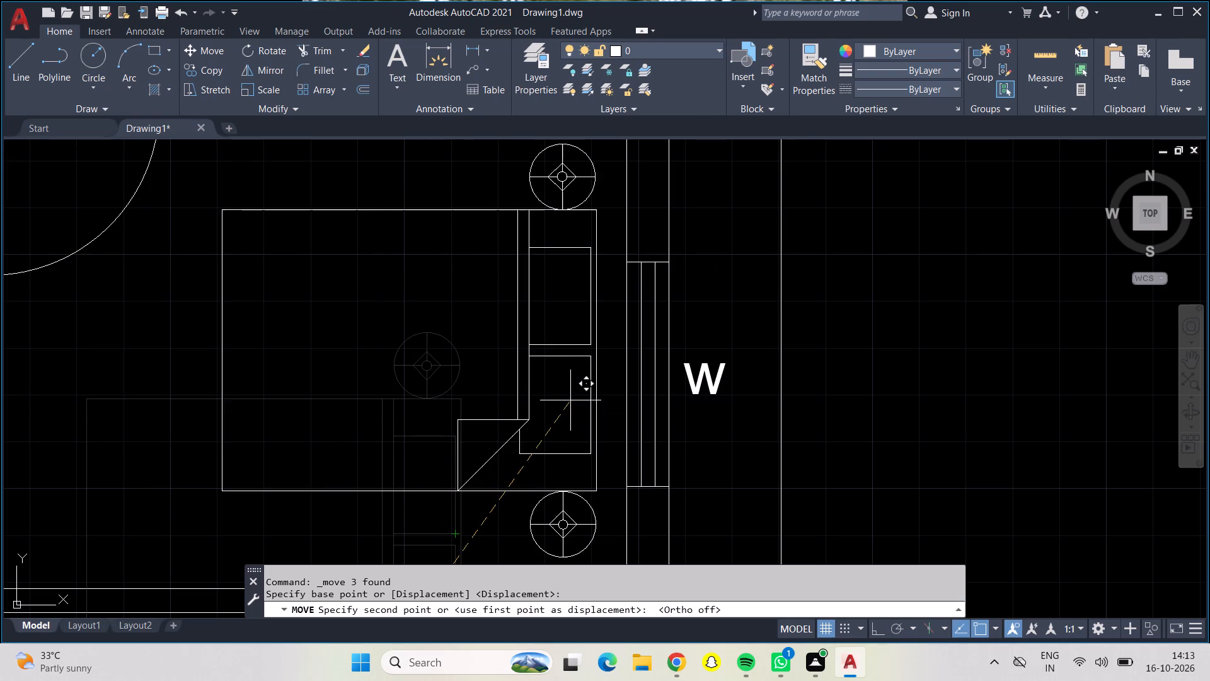
middle_click_drag(599, 416, 600, 435)
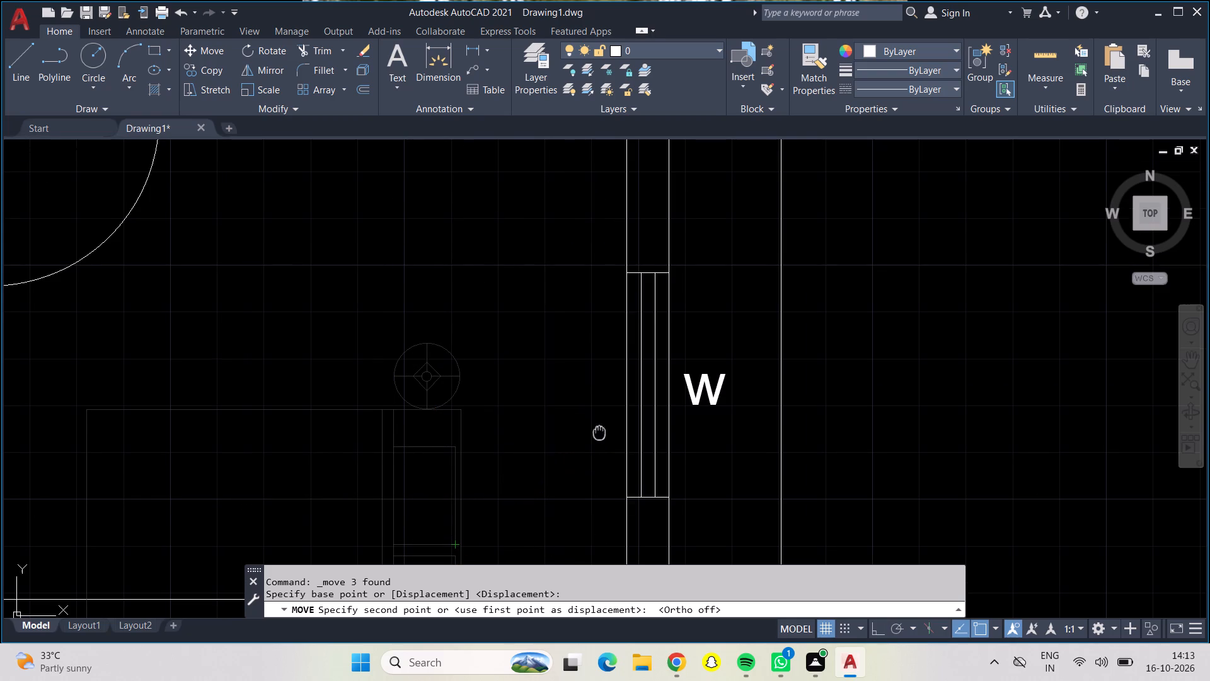
middle_click_drag(600, 435, 606, 331)
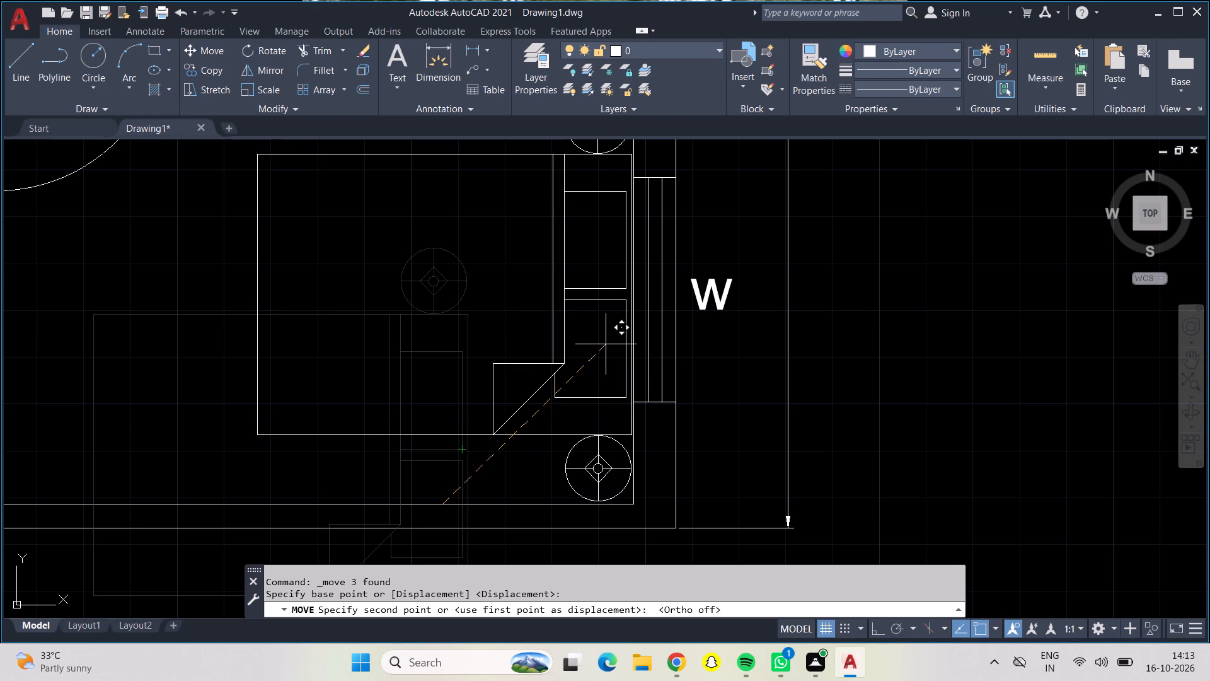
left_click(608, 344)
Examine the floor plan from the furnished southeast room up to the northern bedrooms.
scroll(580, 360, "down", 2)
middle_click_drag(526, 339, 527, 390)
scroll(396, 403, "down", 1)
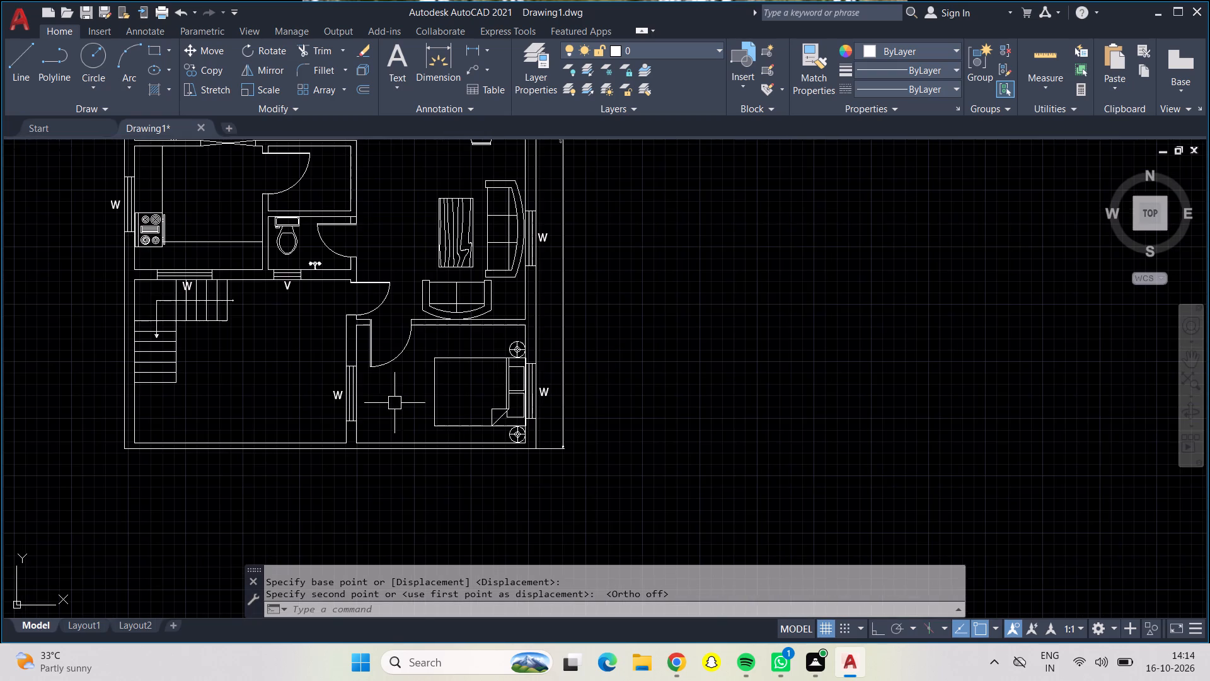
middle_click(395, 403)
middle_click_drag(415, 411, 442, 436)
middle_click_drag(299, 376, 365, 438)
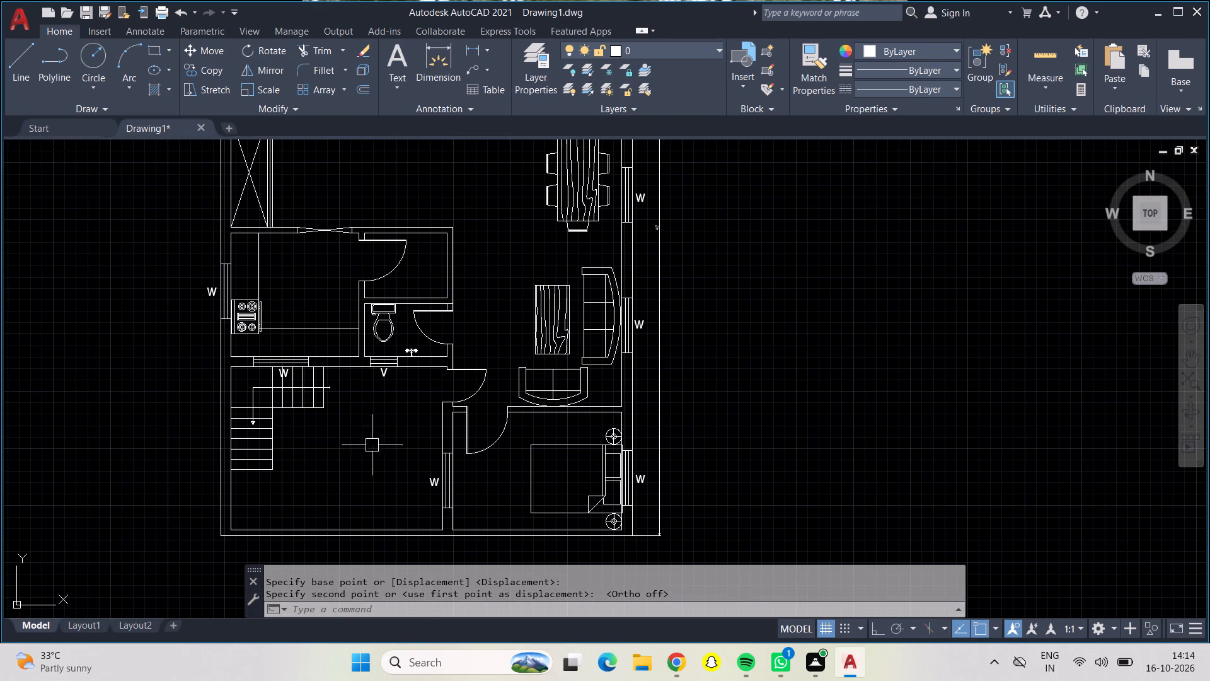
middle_click_drag(402, 385, 402, 392)
middle_click_drag(402, 392, 416, 472)
middle_click_drag(438, 369, 438, 370)
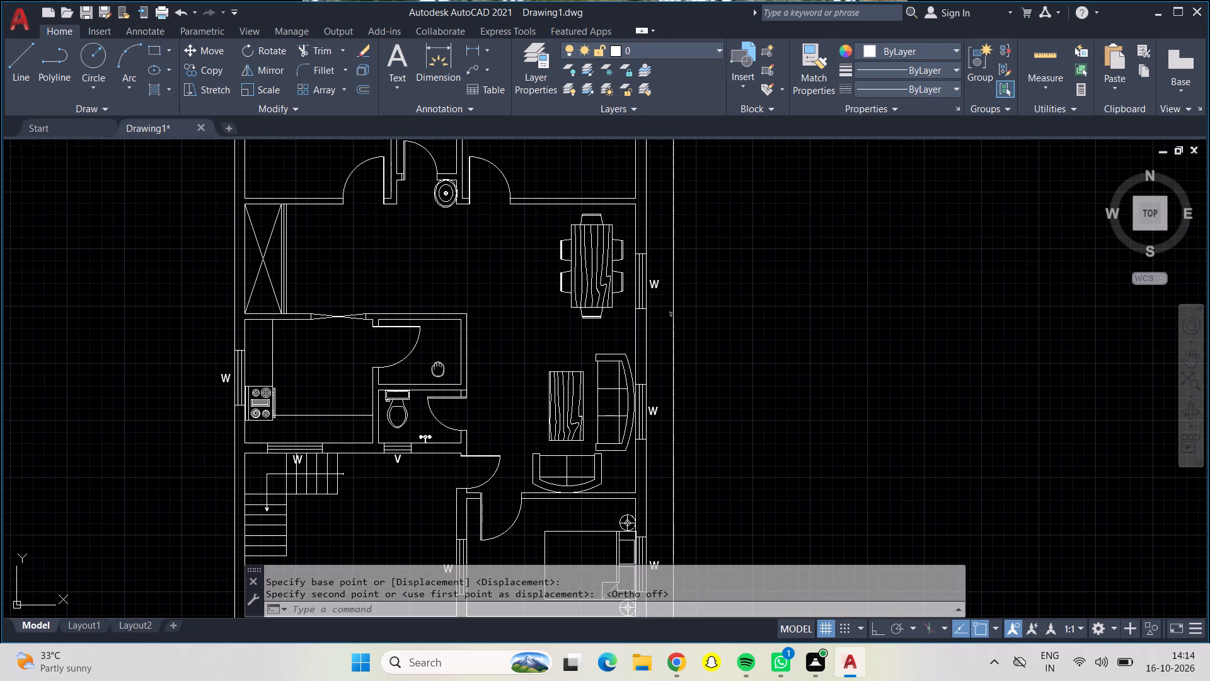
middle_click_drag(438, 370, 442, 487)
scroll(442, 428, "down", 1)
middle_click_drag(437, 397, 430, 287)
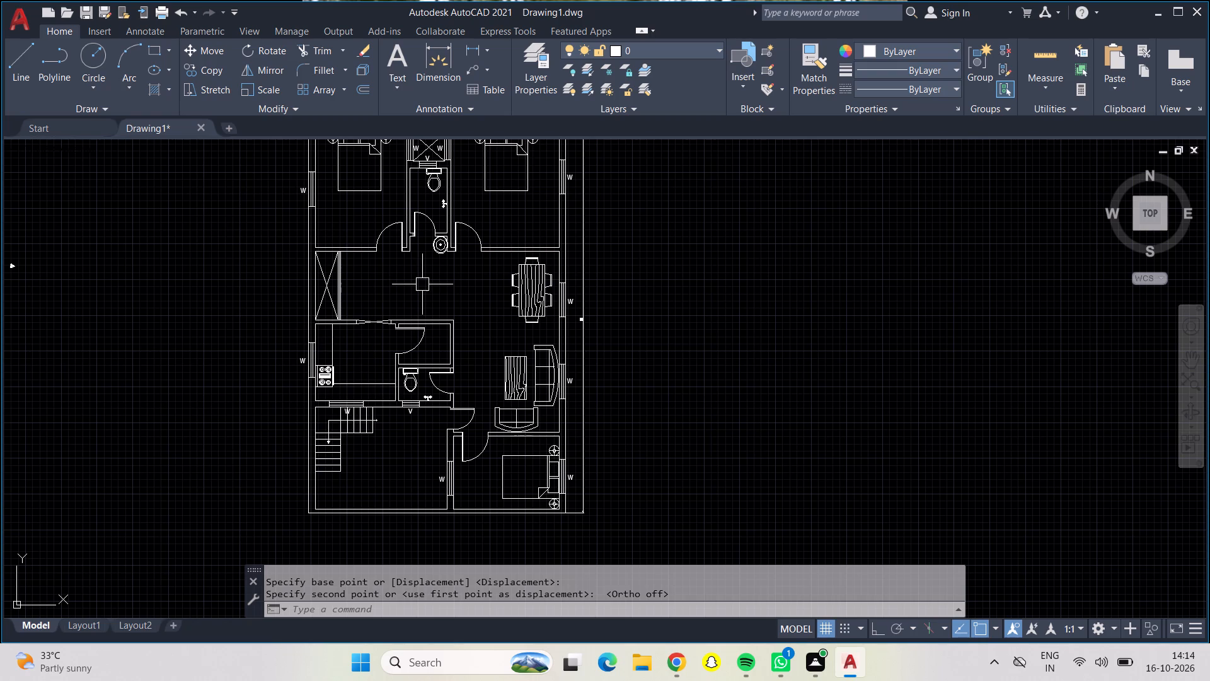
Delete the small stray arrowhead-like object lying outside the plan to the west.
middle_click_drag(432, 280, 468, 308)
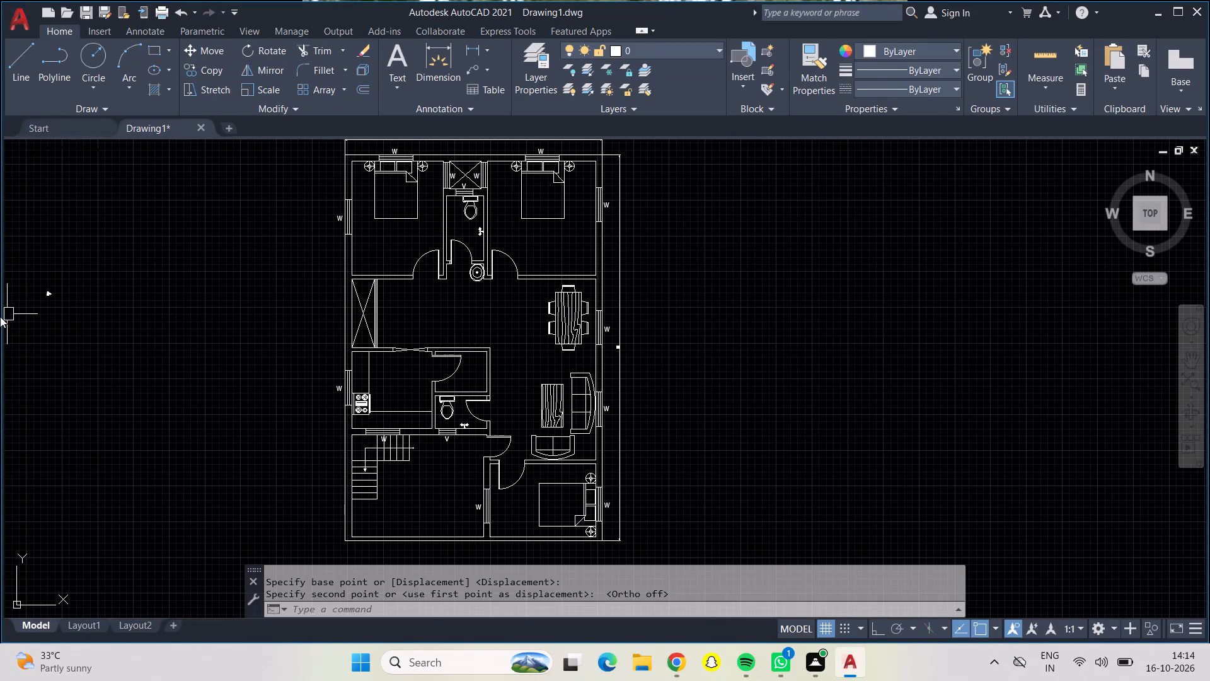
left_click(44, 297)
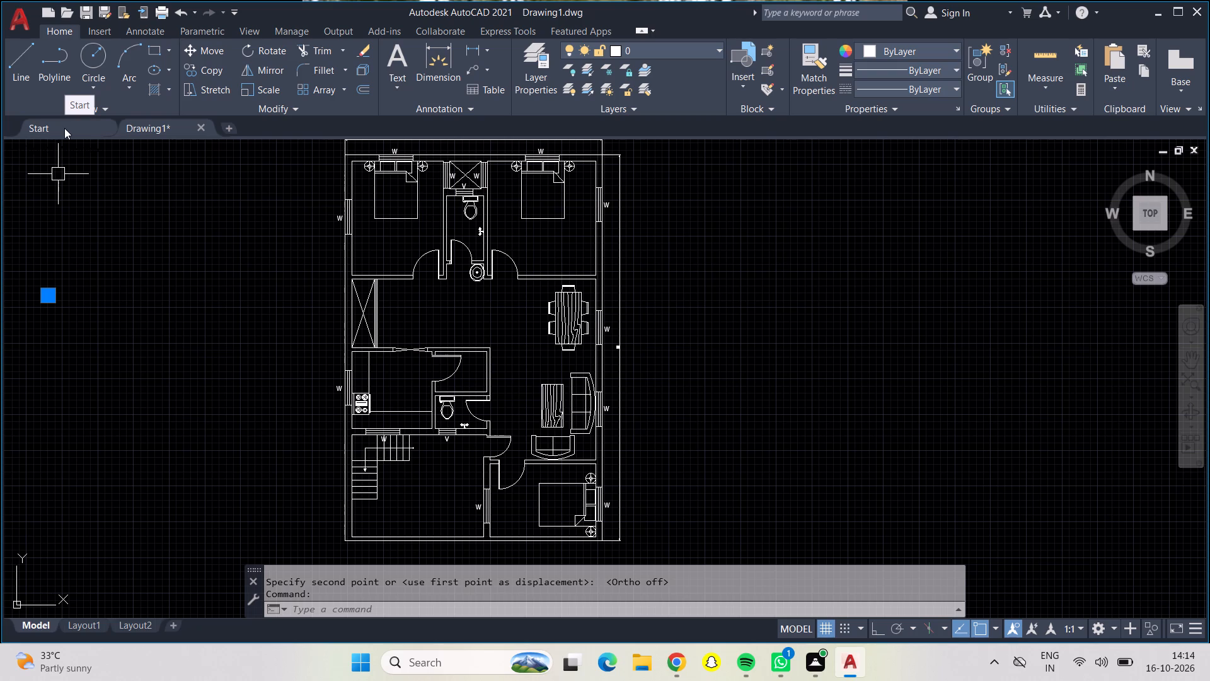
key("Delete")
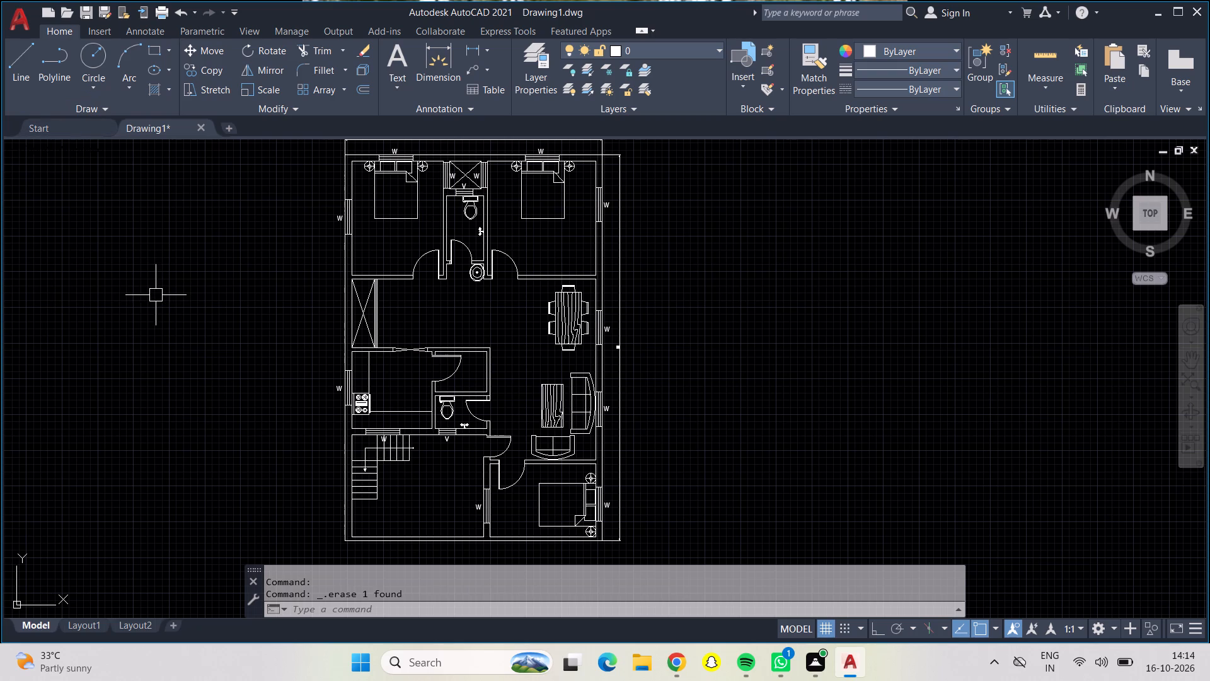
Examine the room layout across the whole floor plan, from the northern bedrooms to the staircase area.
scroll(239, 351, "up", 2)
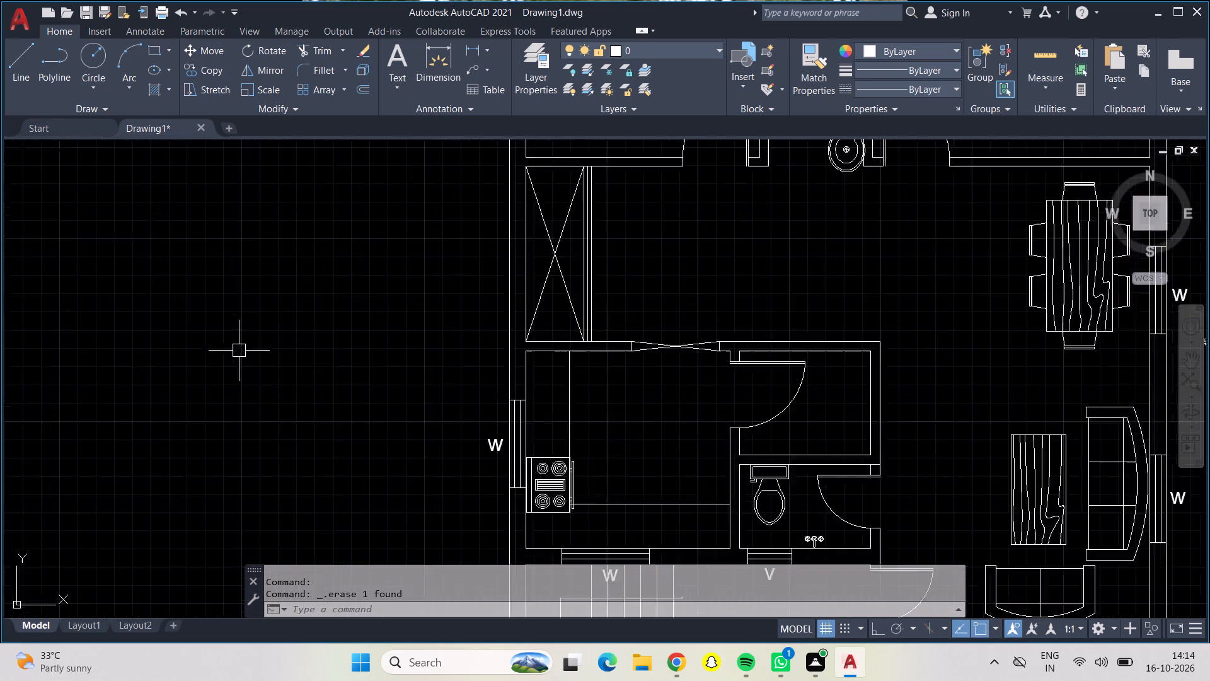
scroll(239, 351, "down", 2)
middle_click_drag(265, 349, 279, 371)
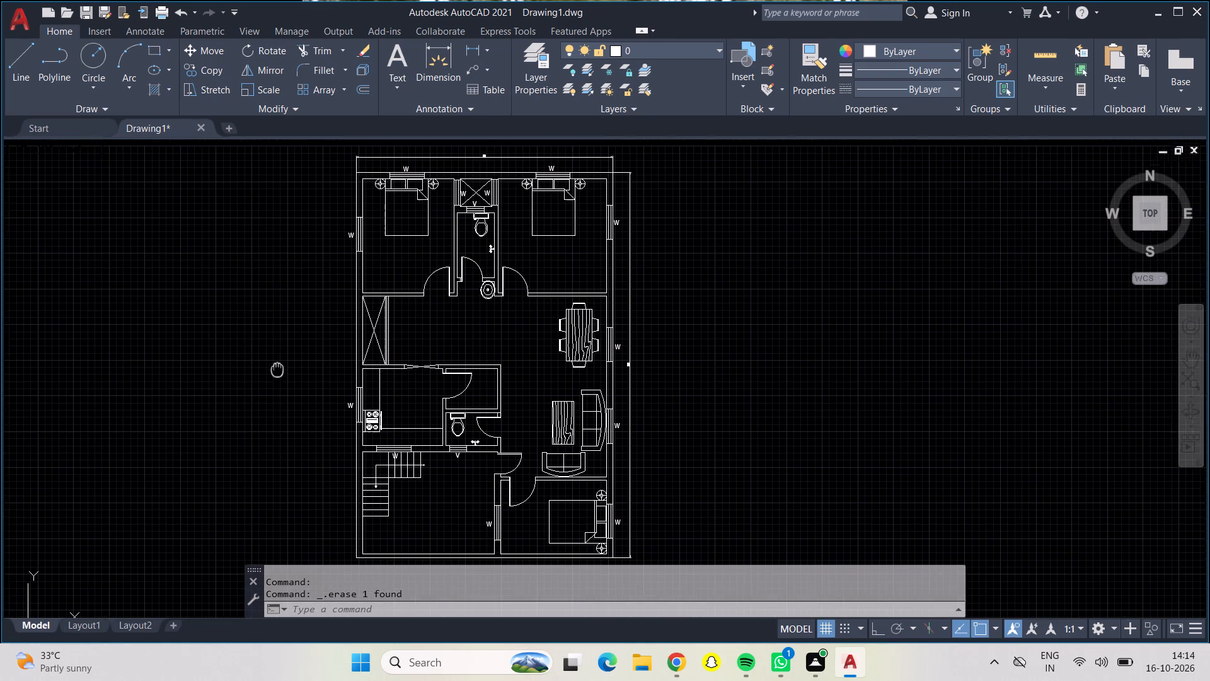
middle_click_drag(279, 371, 279, 364)
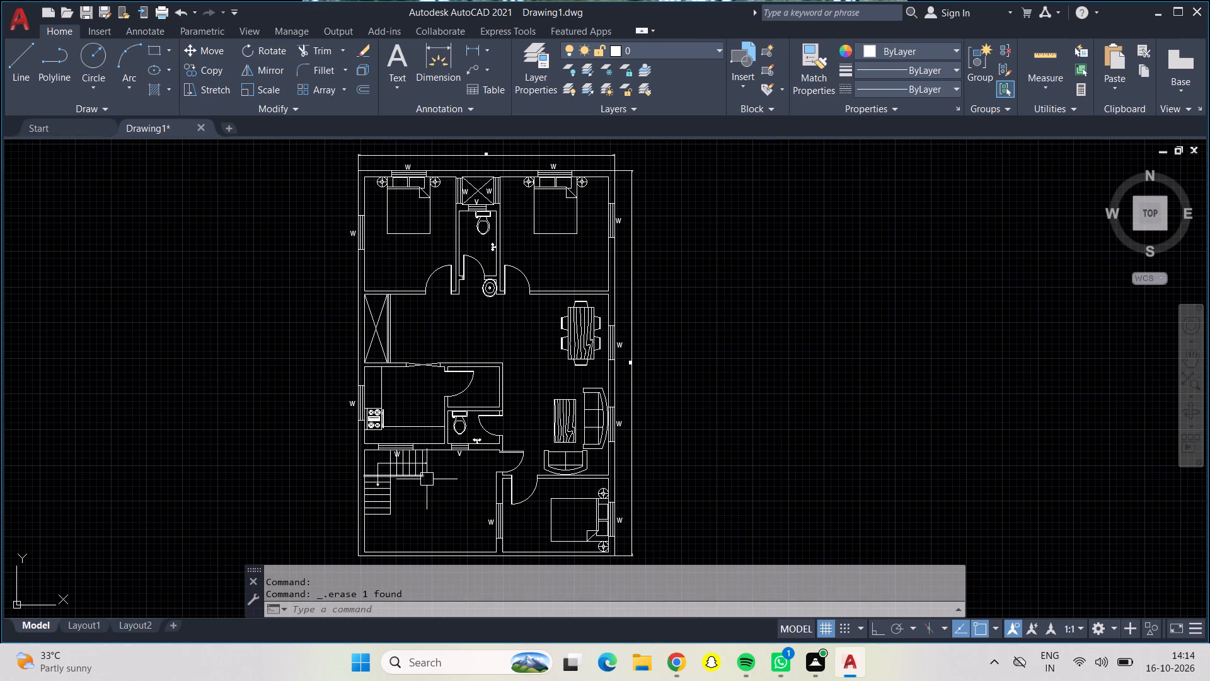
middle_click(427, 491)
middle_click_drag(435, 352, 451, 397)
scroll(380, 339, "up", 4)
scroll(367, 335, "down", 6)
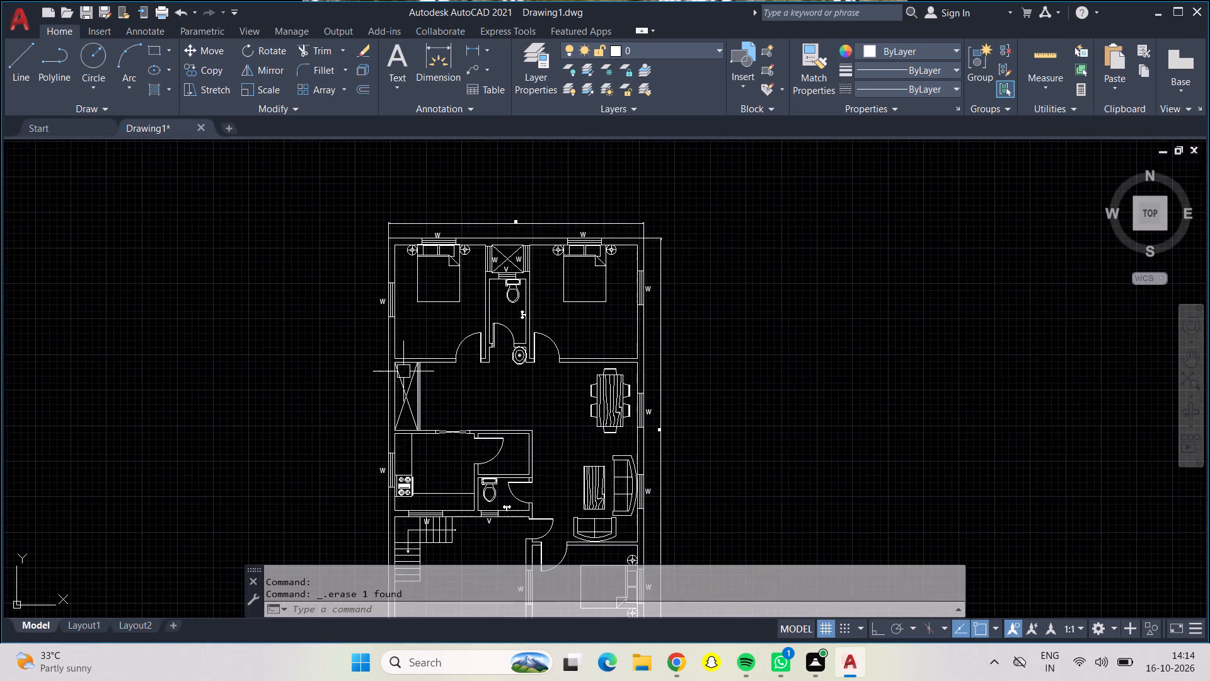
scroll(401, 370, "up", 4)
scroll(448, 386, "down", 1)
middle_click_drag(448, 386, 354, 376)
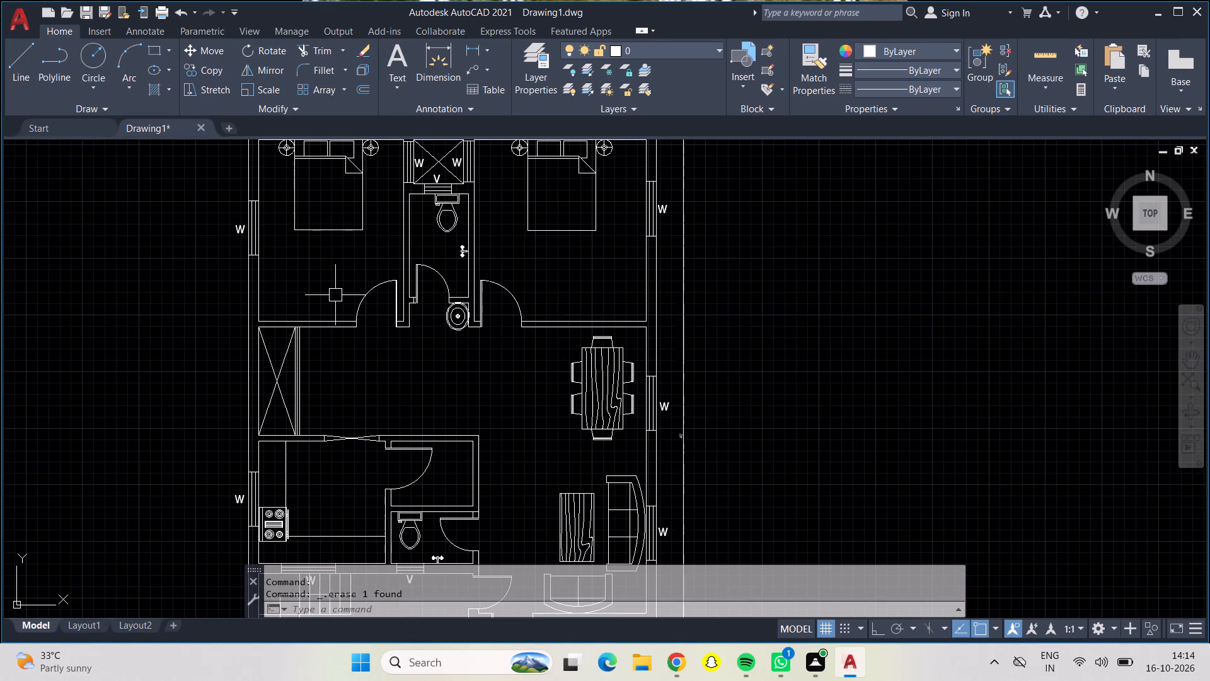
key("Escape")
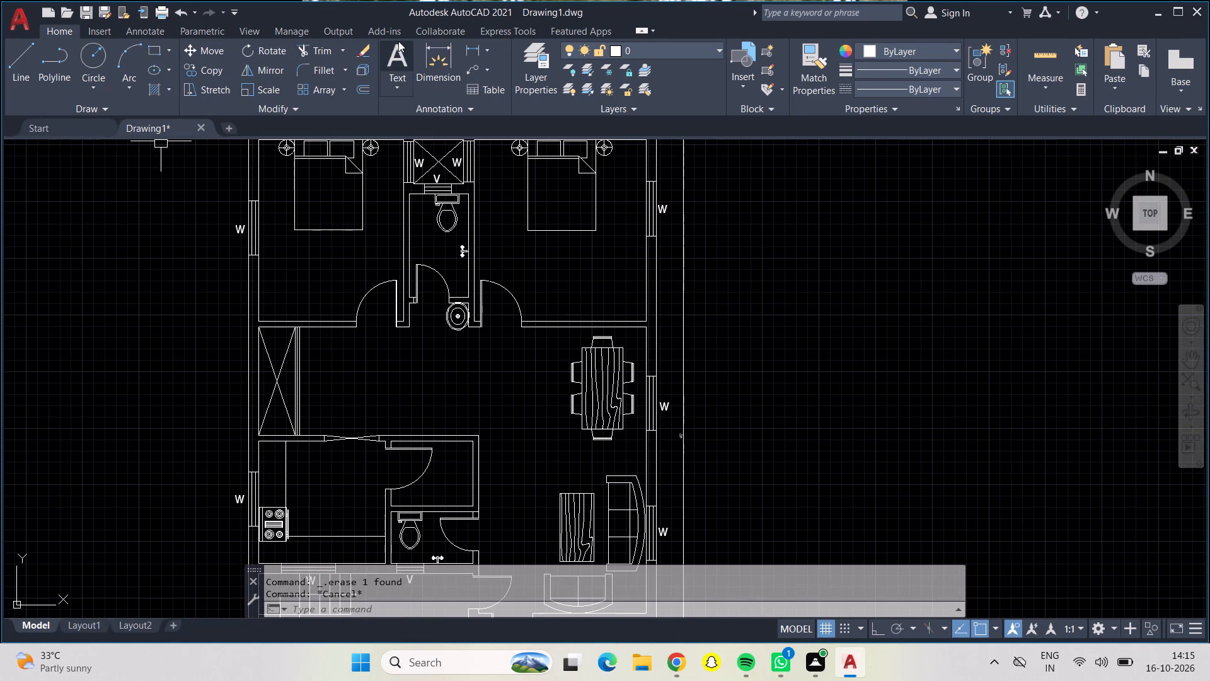
Create a multiline text box below the bed in the northwest bedroom, spanning most of the room's width.
left_click(400, 52)
scroll(312, 272, "up", 1)
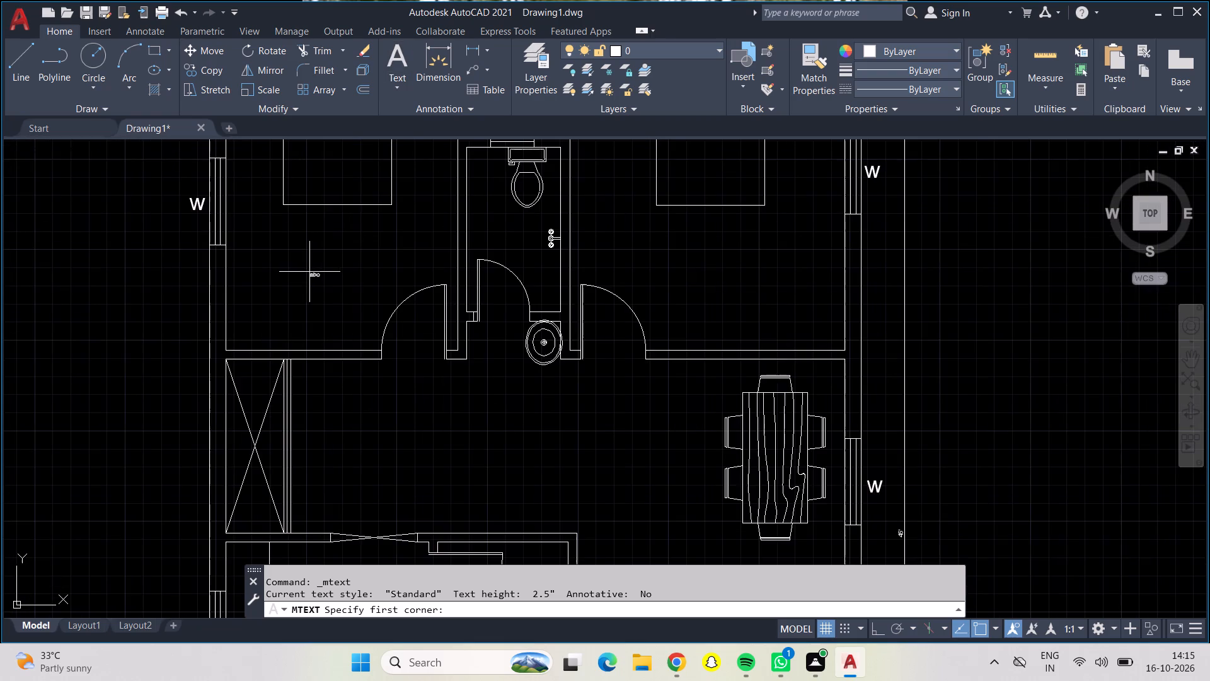
scroll(309, 271, "down", 1)
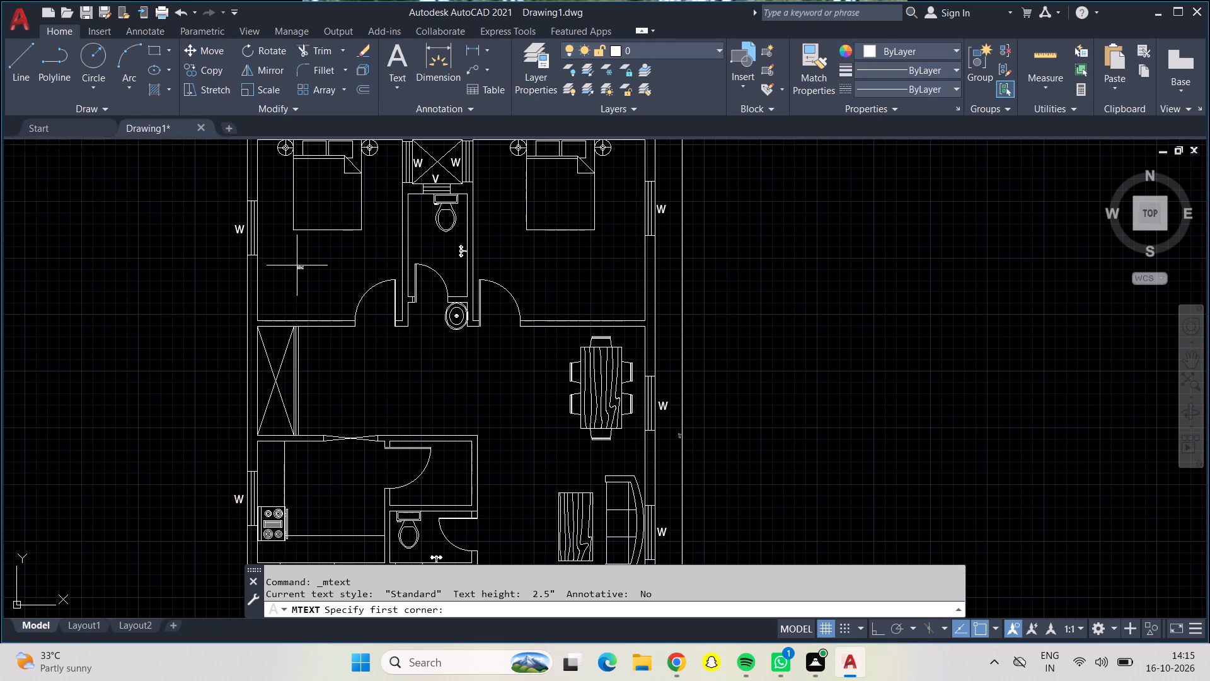
scroll(296, 265, "up", 4)
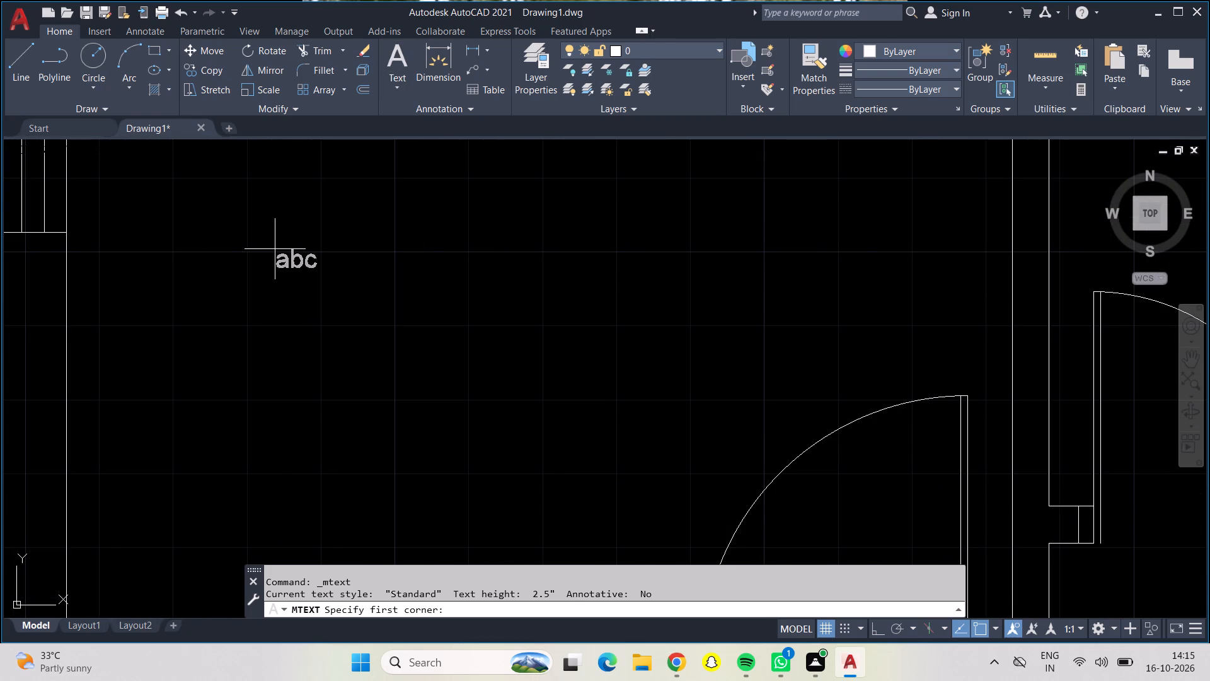
scroll(267, 247, "down", 2)
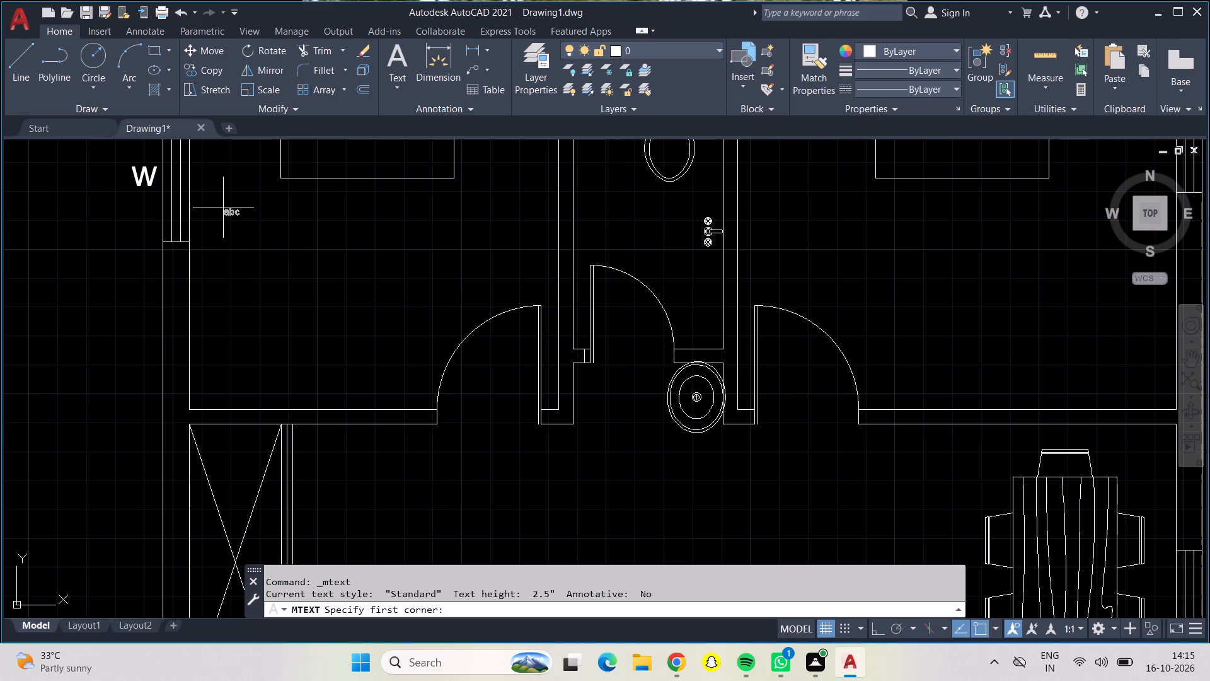
left_click(223, 207)
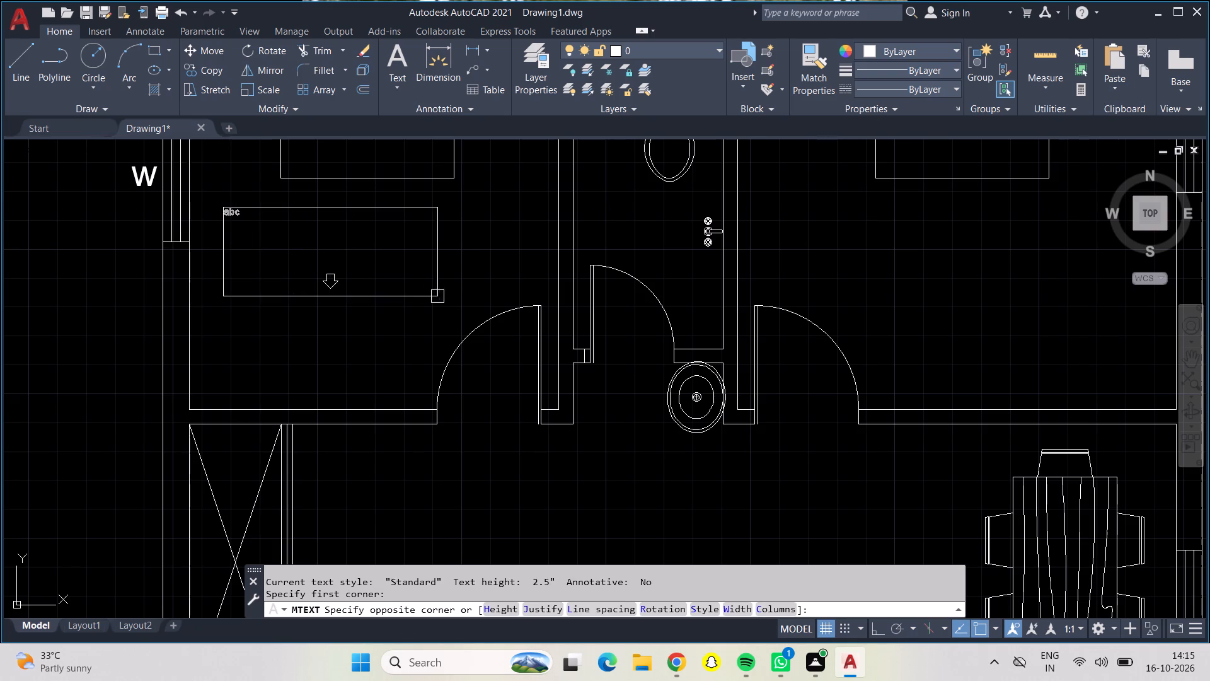
left_click(517, 306)
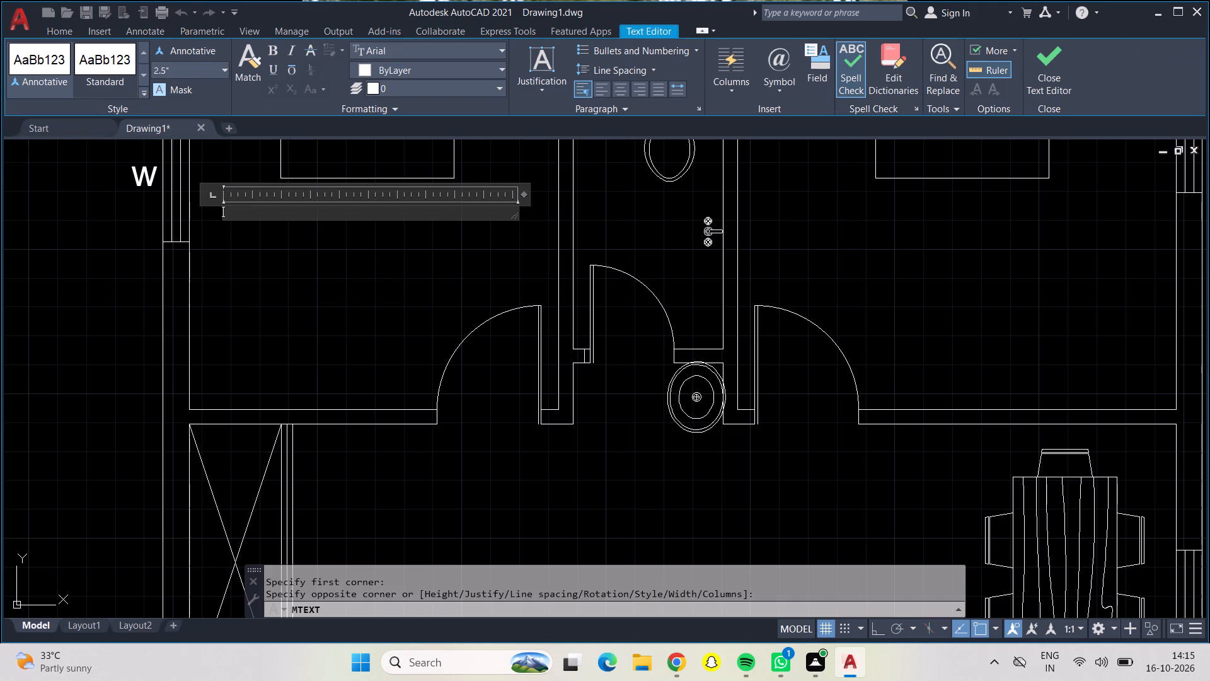
Set the bedroom label's text height to 9" and centre its paragraph alignment.
left_click(225, 74)
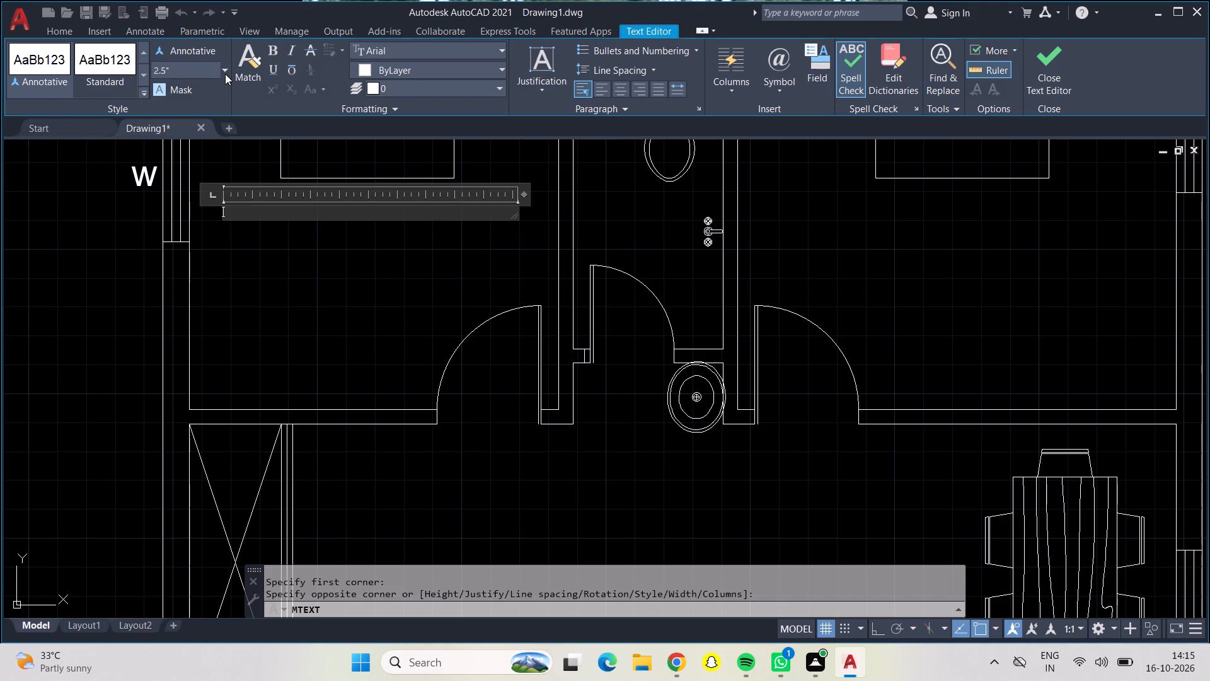
left_click(219, 79)
left_click(217, 68)
left_click(222, 71)
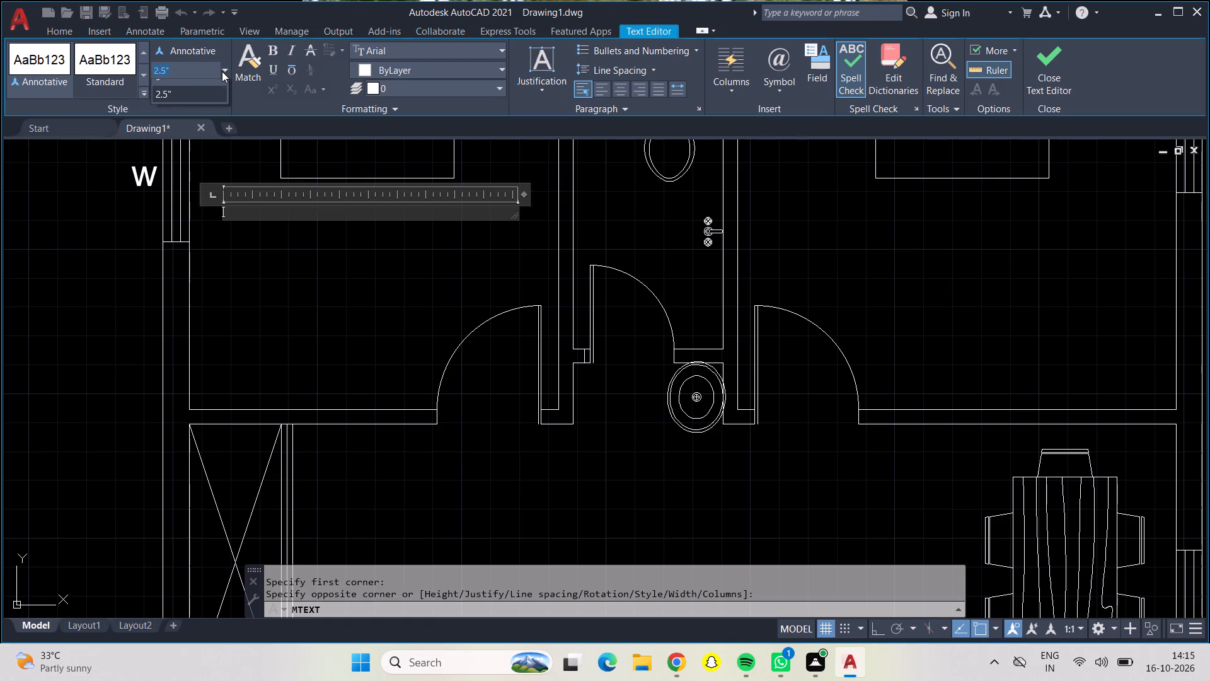
left_click(217, 81)
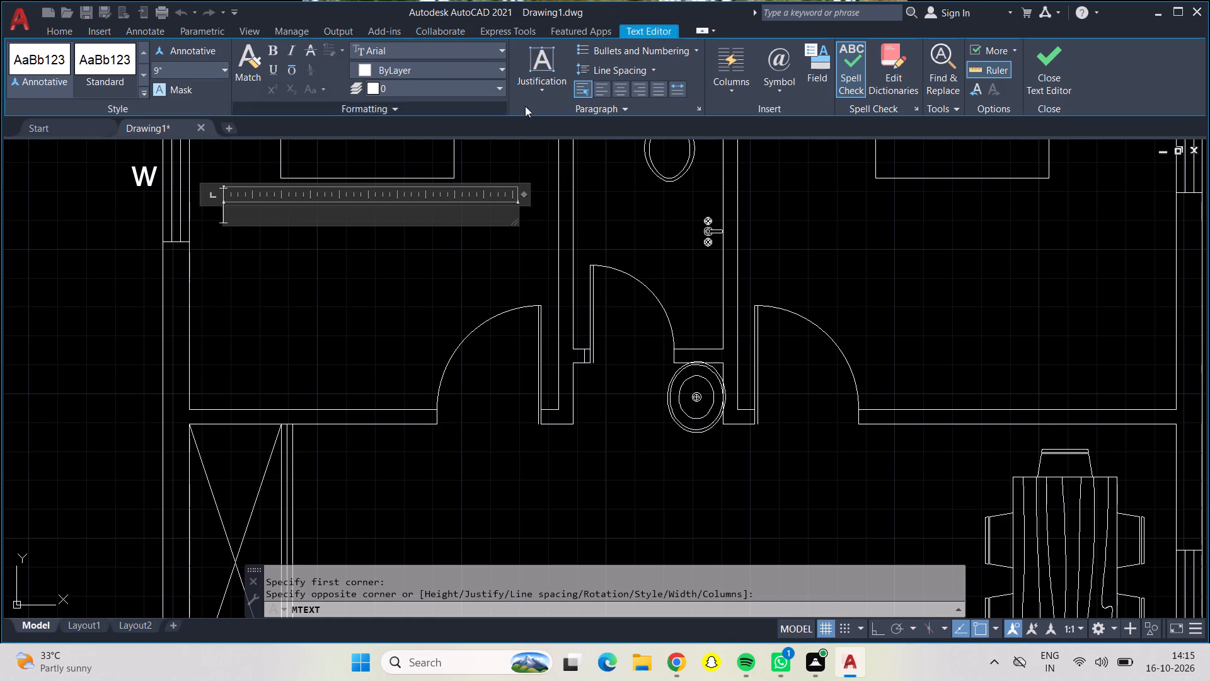
left_click(613, 95)
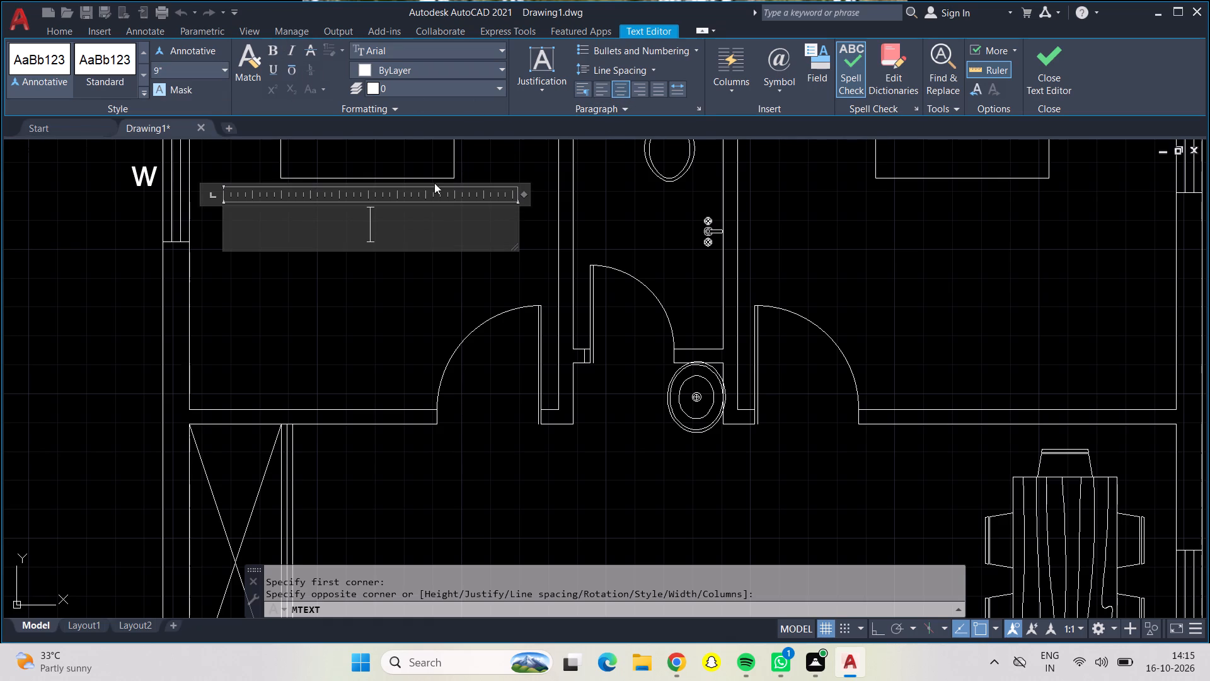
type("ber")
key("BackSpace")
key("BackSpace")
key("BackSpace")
Enter BED ROOM as the northwest bedroom's label text and finish the text edit.
type("BED")
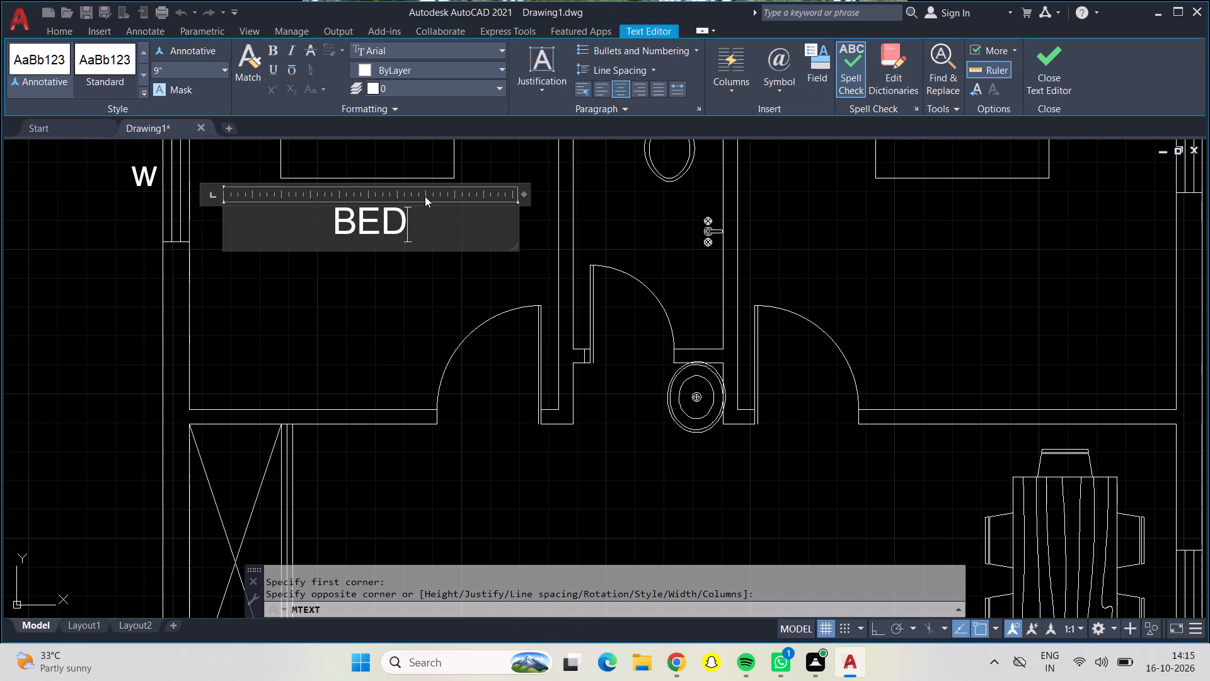
key("space")
type("ROMM")
key("space")
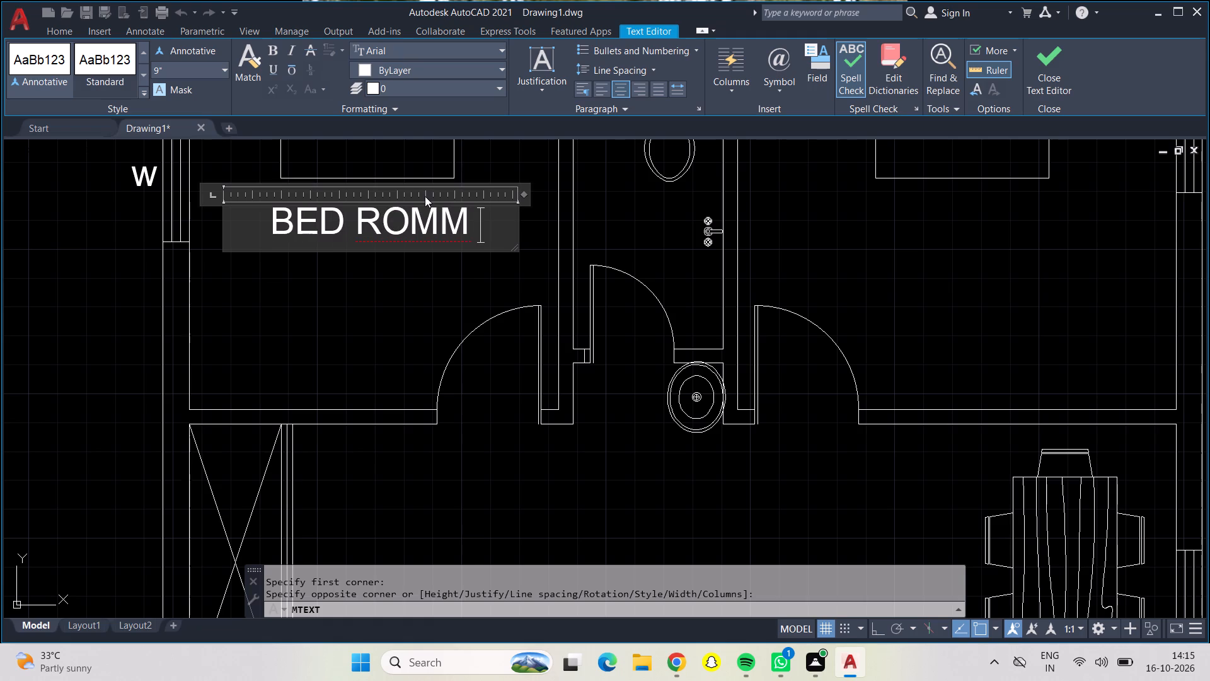
key("Delete")
key("BackSpace")
key("BackSpace")
key("BackSpace")
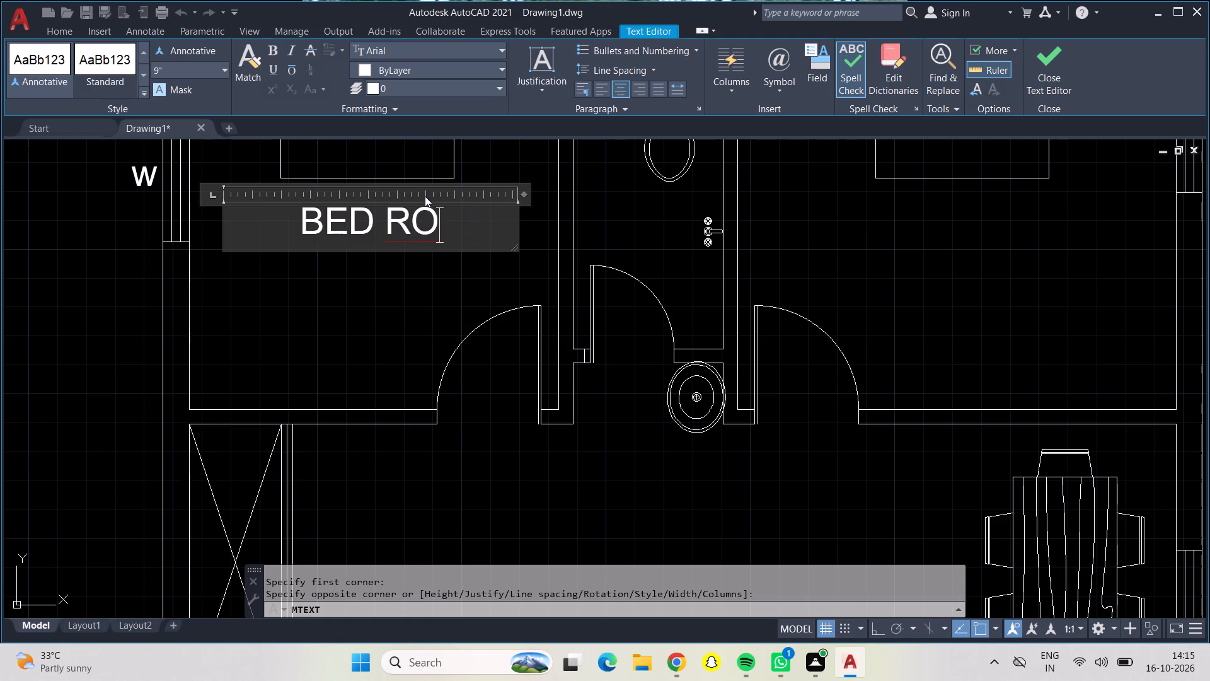
type("Om")
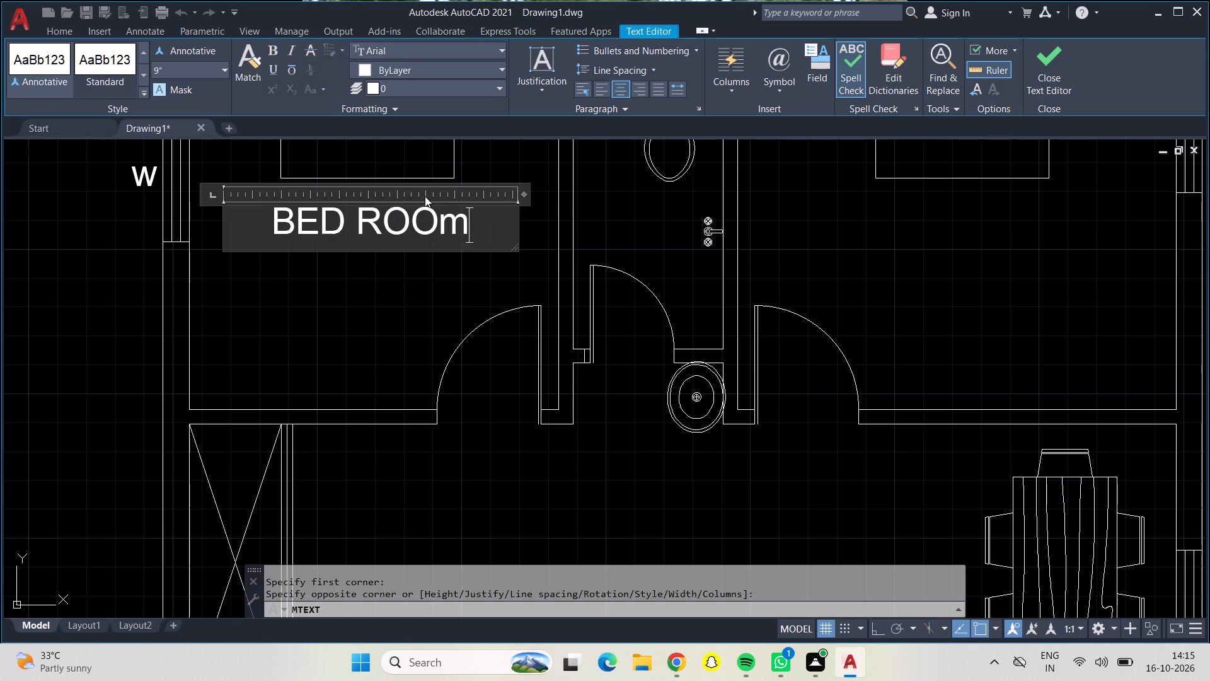
key("BackSpace")
key("shift+m")
key("space")
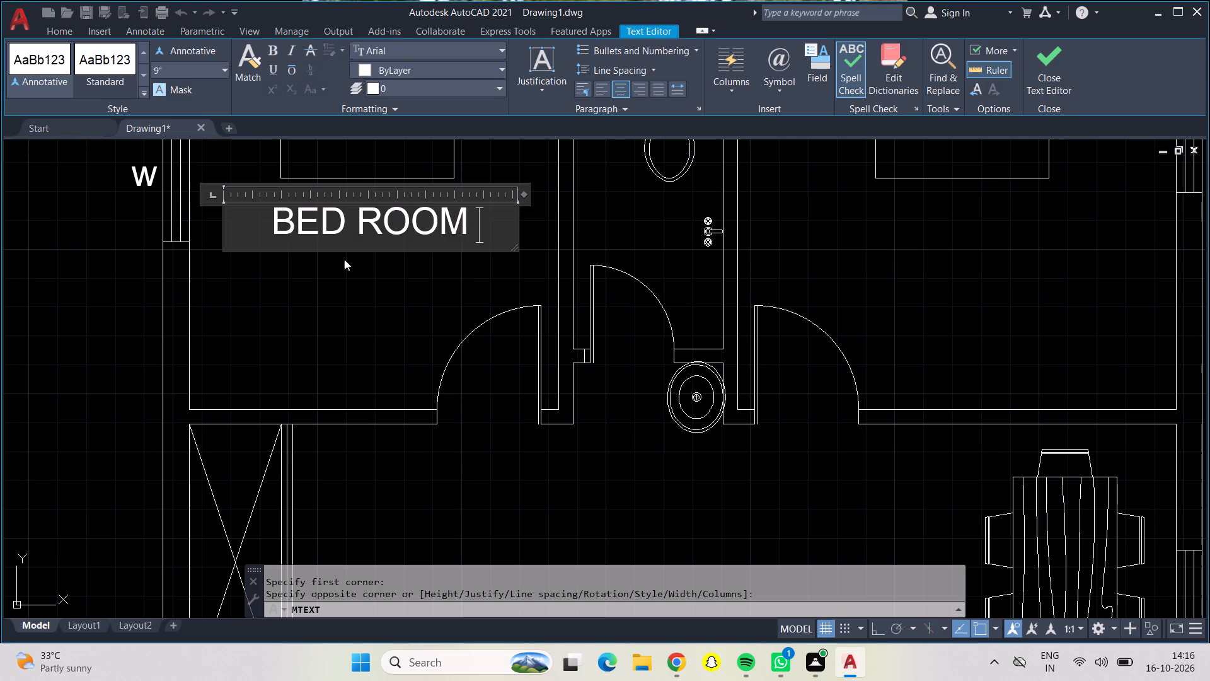
left_click(355, 273)
Copy the northwest bedroom's BED ROOM label into the northeast bedroom, below the bed.
left_click(389, 219)
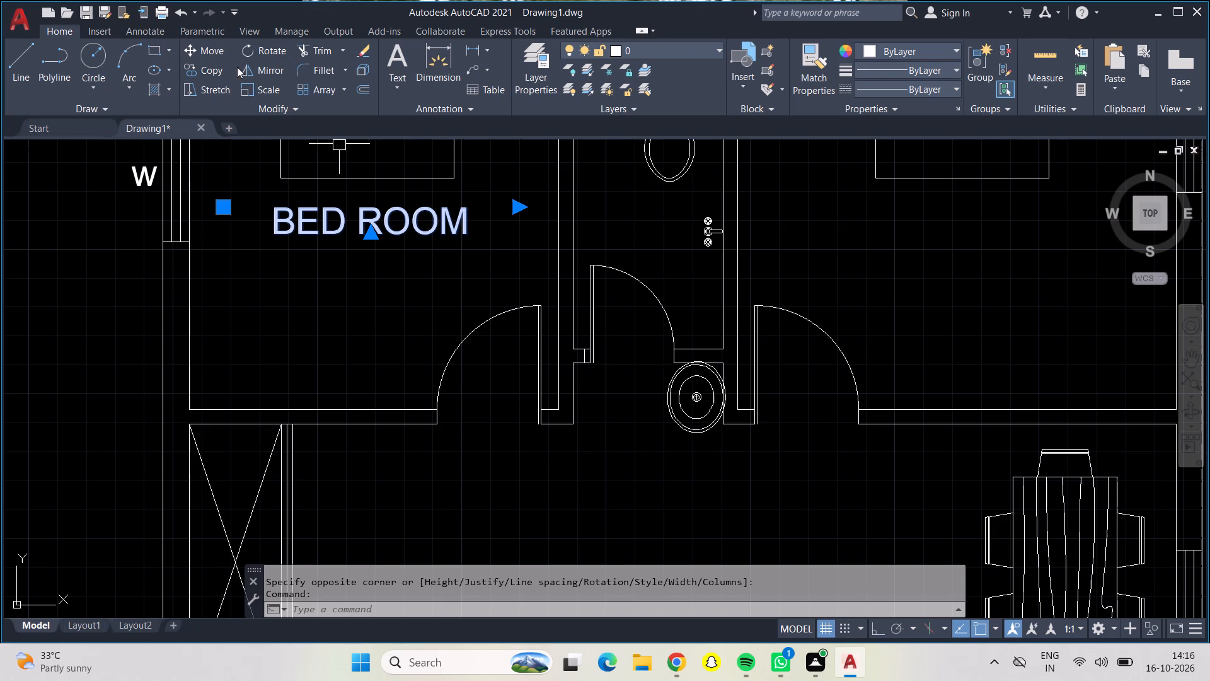
left_click(210, 66)
left_click(351, 206)
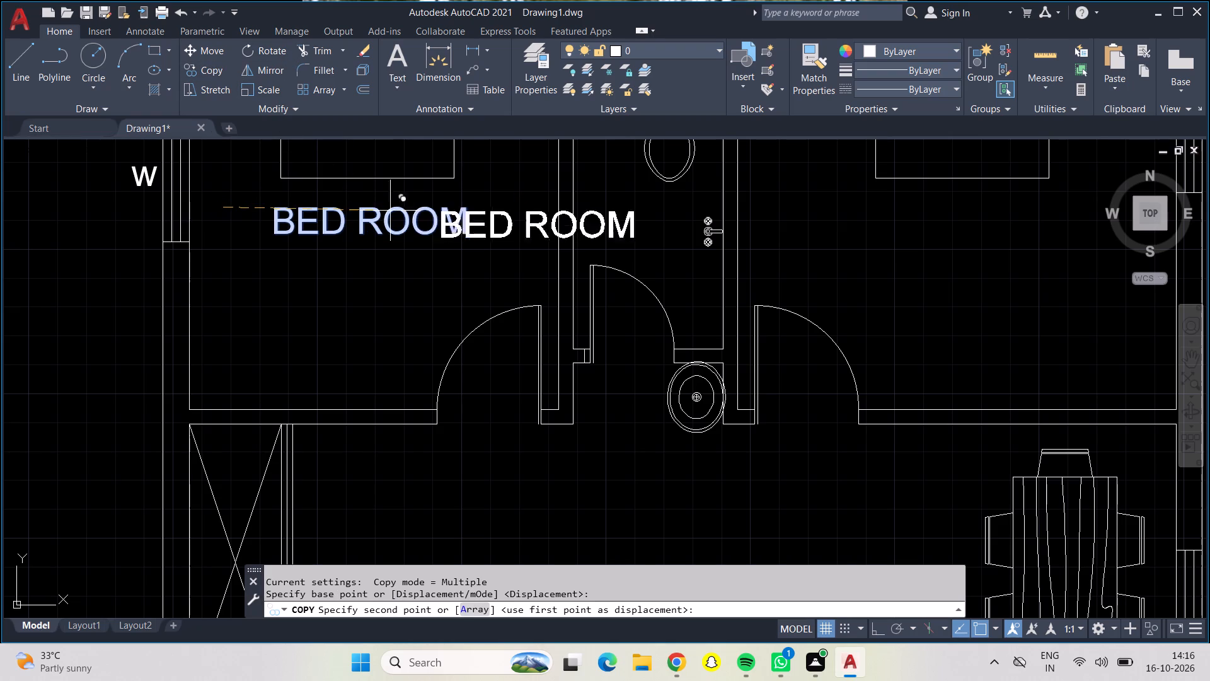
left_click(820, 240)
Place another copy of the BED ROOM label in the kitchen, beside the stove counter.
scroll(572, 419, "down", 1)
middle_click_drag(522, 469, 572, 235)
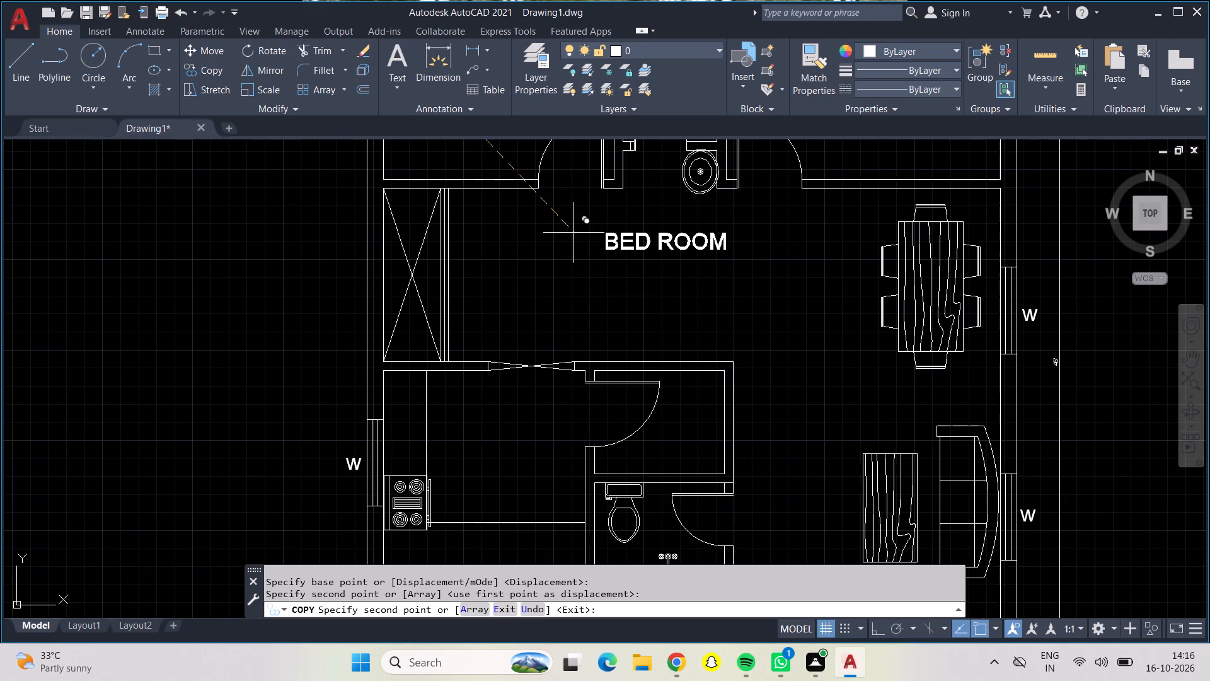
scroll(572, 259, "up", 2)
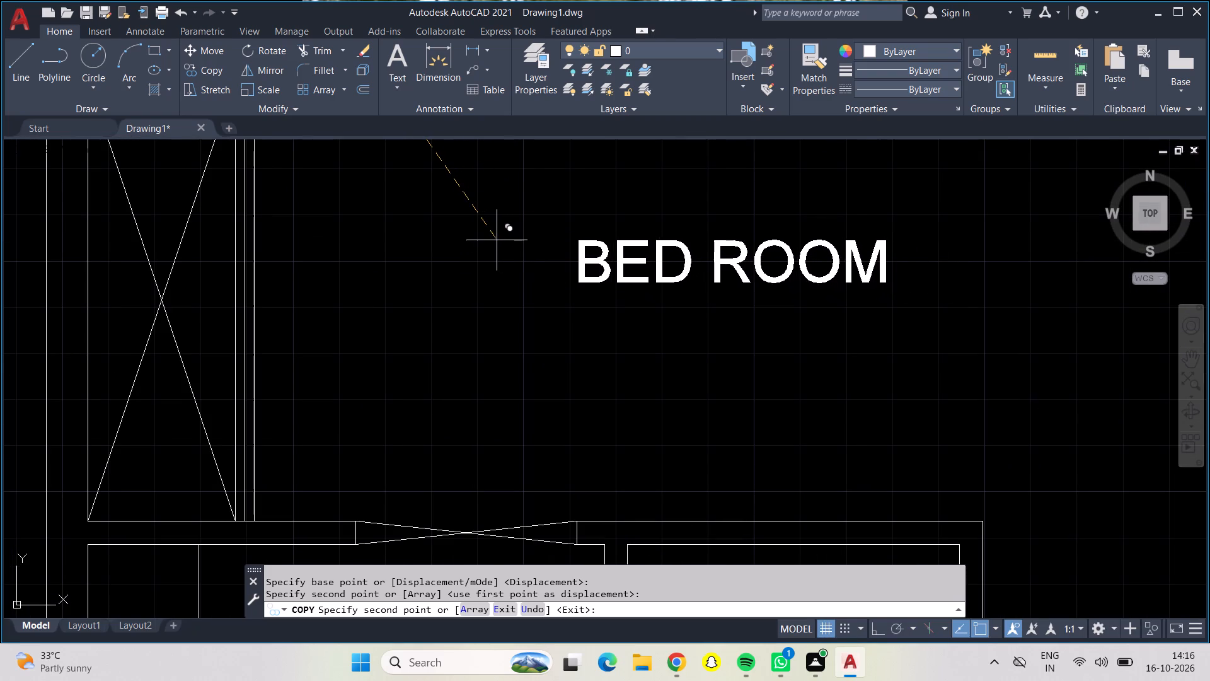
scroll(490, 236, "down", 2)
middle_click_drag(488, 242, 501, 147)
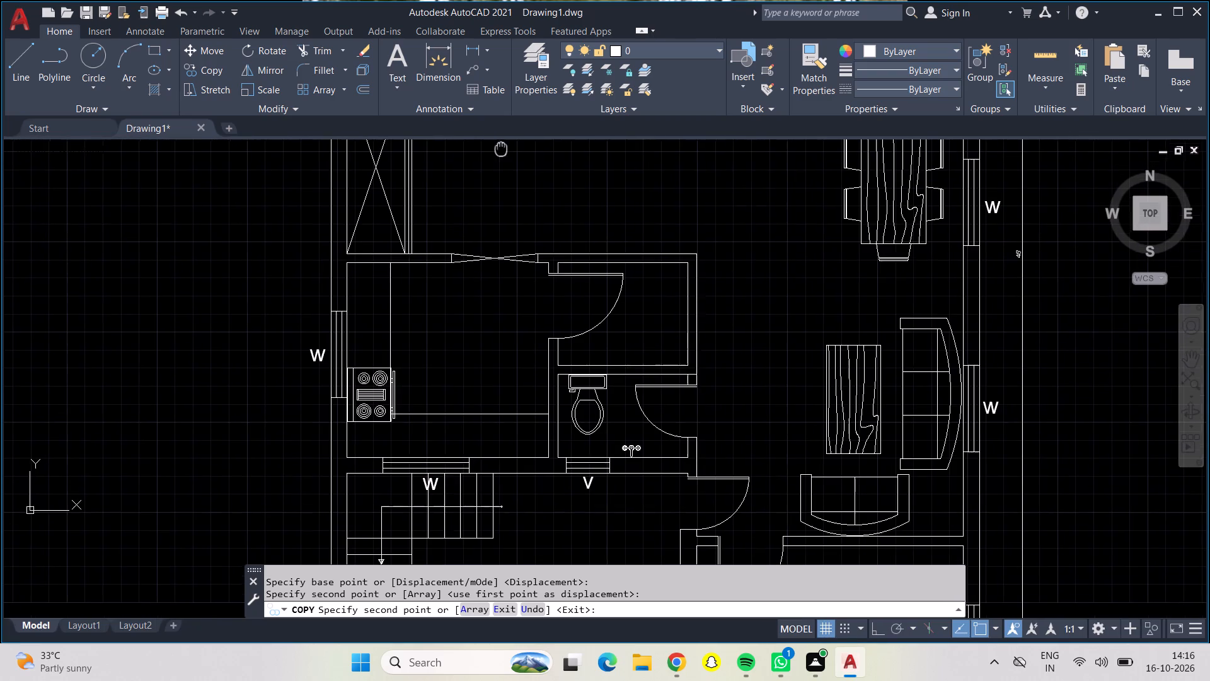
middle_click_drag(501, 147, 502, 147)
scroll(377, 313, "up", 2)
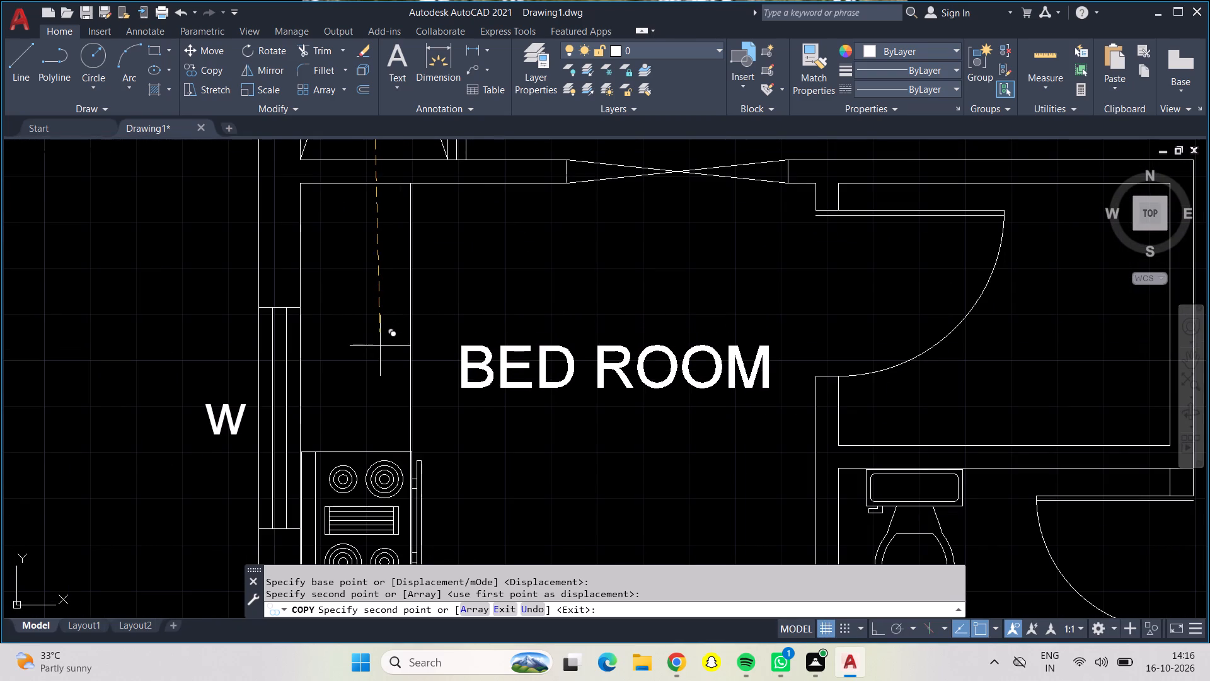
left_click(376, 347)
Place further copies of the label in the staircase area and above the bed in the southeast bedroom, then end the copying.
scroll(392, 352, "down", 3)
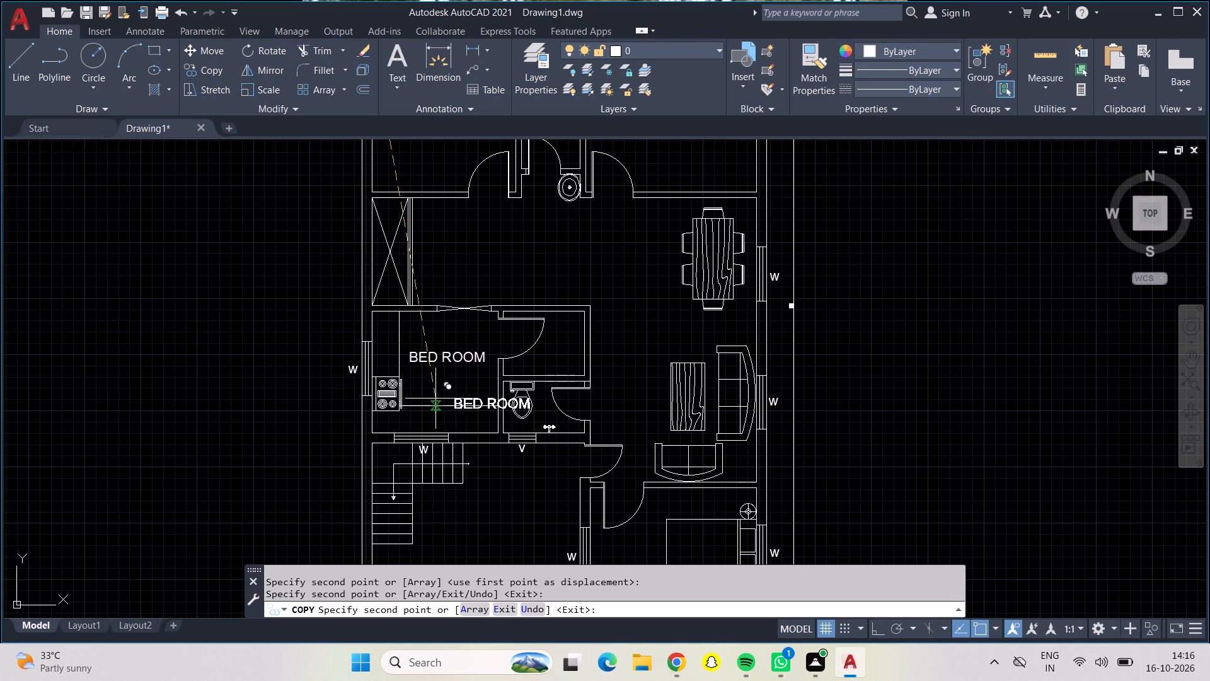
middle_click_drag(466, 504, 466, 503)
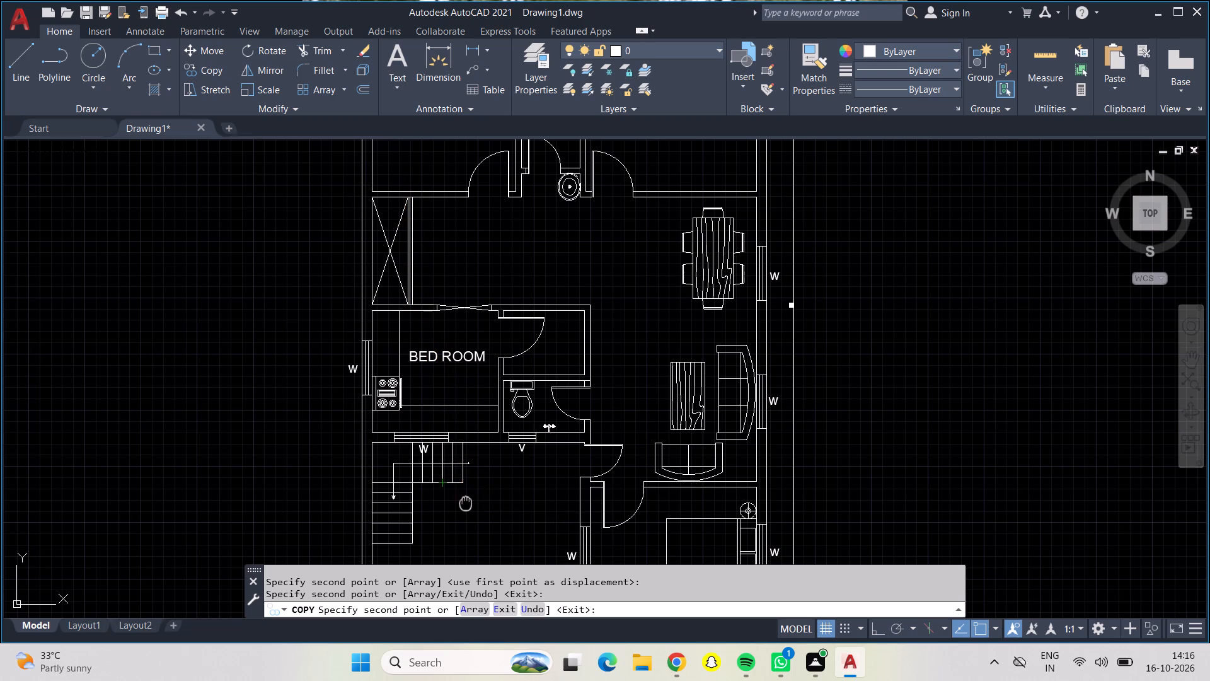
middle_click_drag(466, 503, 465, 383)
scroll(446, 419, "up", 1)
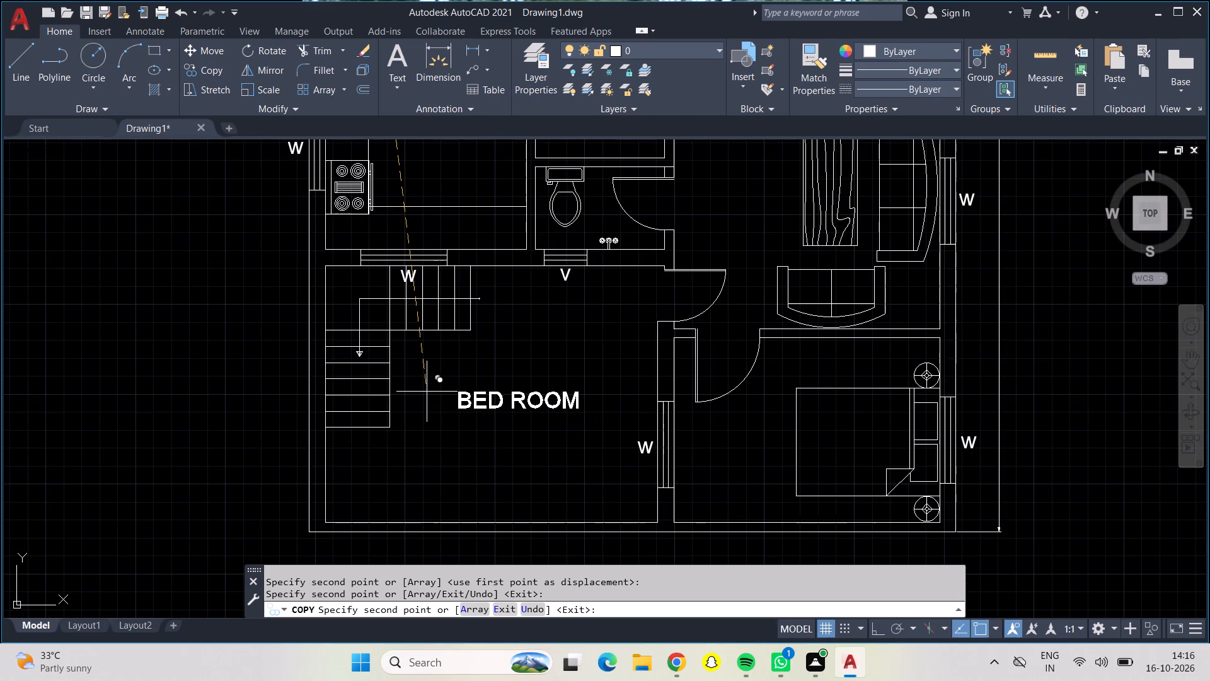
left_click(416, 389)
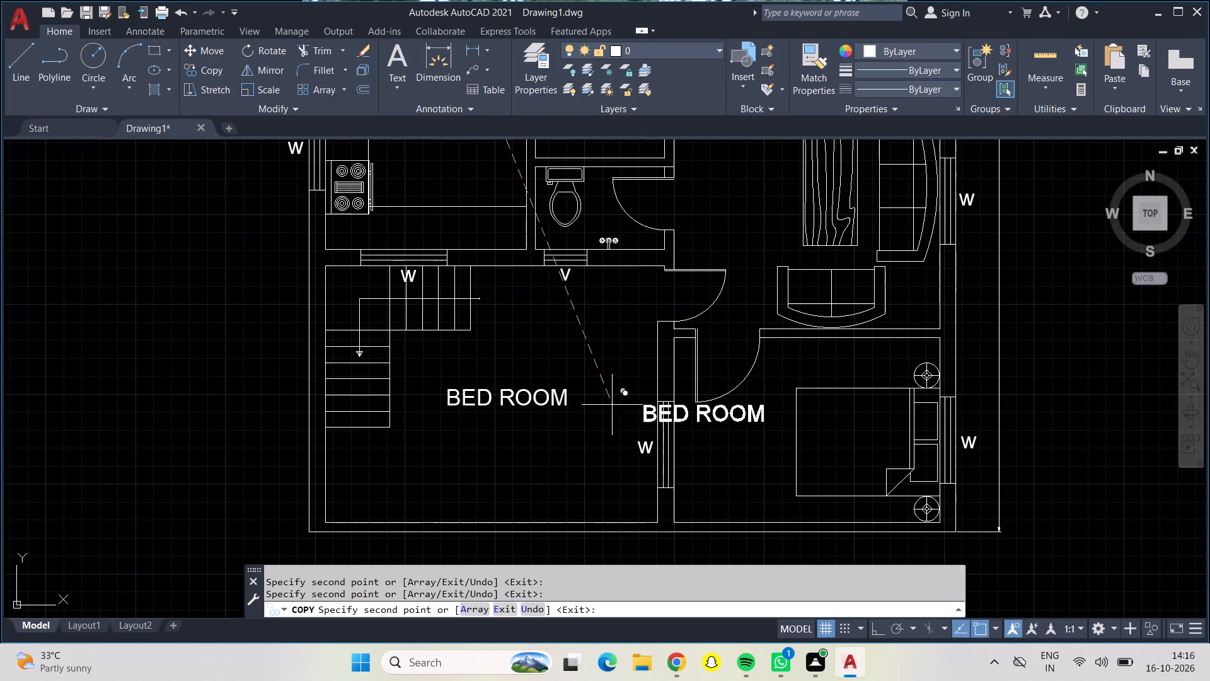
left_click(739, 349)
scroll(656, 272, "down", 1)
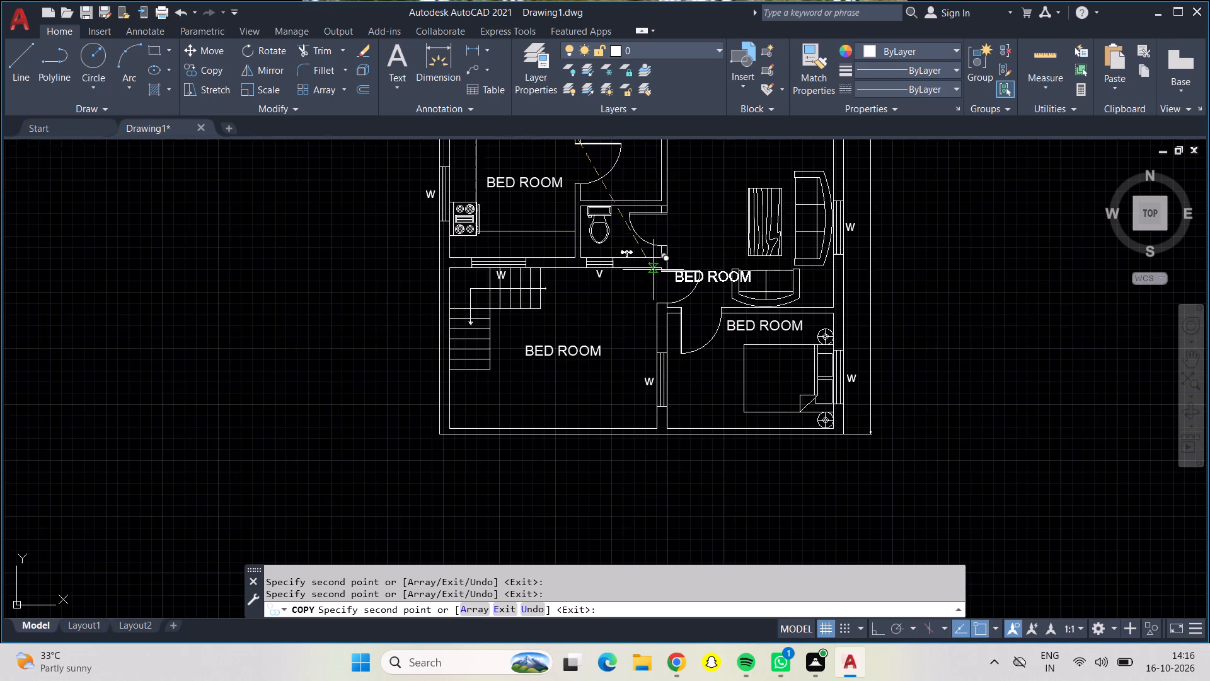
scroll(652, 269, "down", 1)
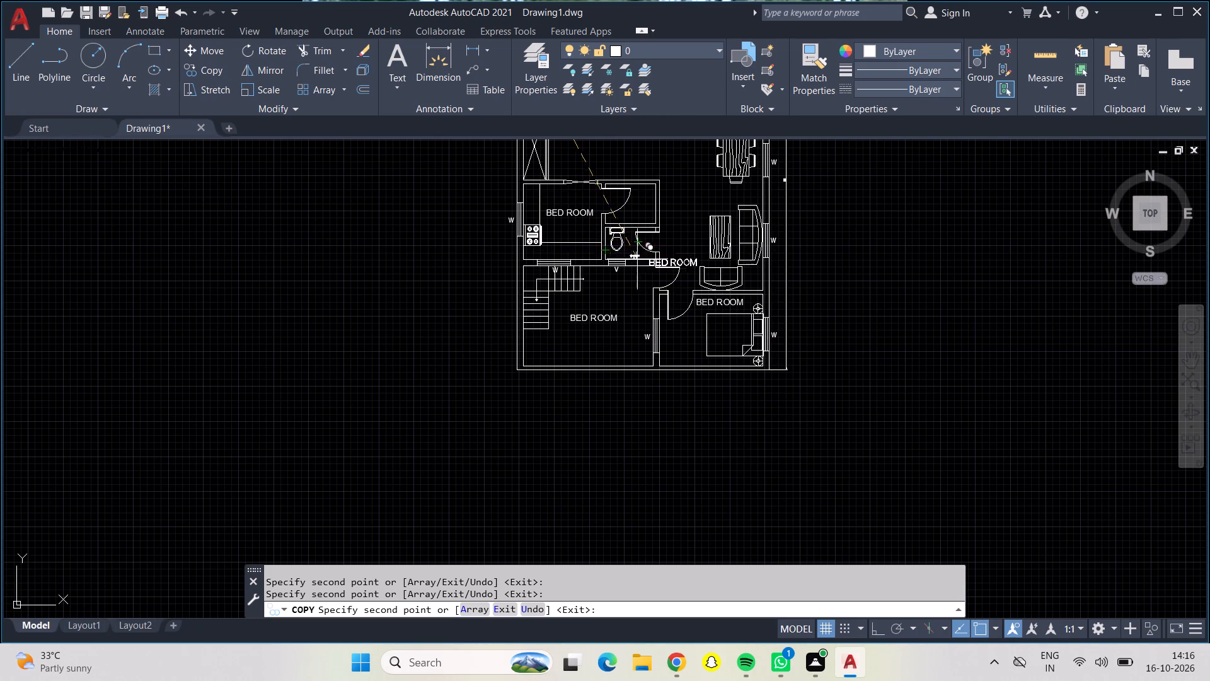
key("Escape")
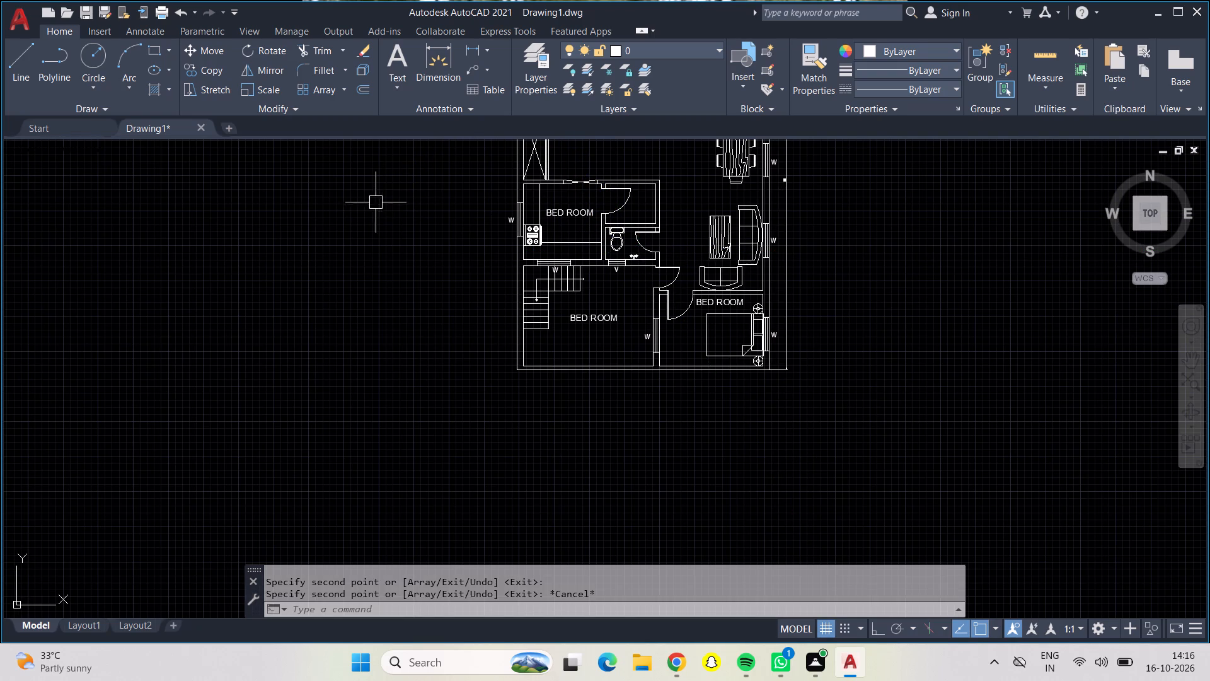
Copy the northeast bedroom's label into the bathroom between the two northern bedrooms, just below the toilet.
scroll(387, 202, "up", 1)
middle_click_drag(664, 246, 656, 248)
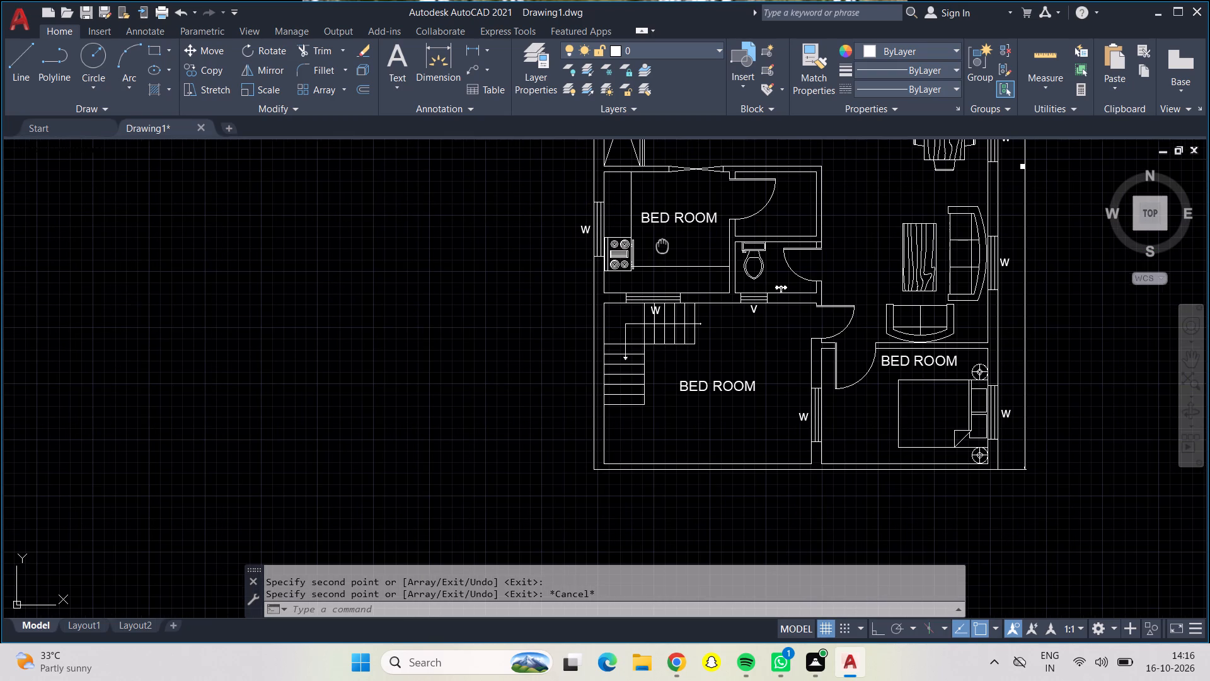
middle_click_drag(656, 248, 297, 434)
middle_click_drag(418, 306, 418, 308)
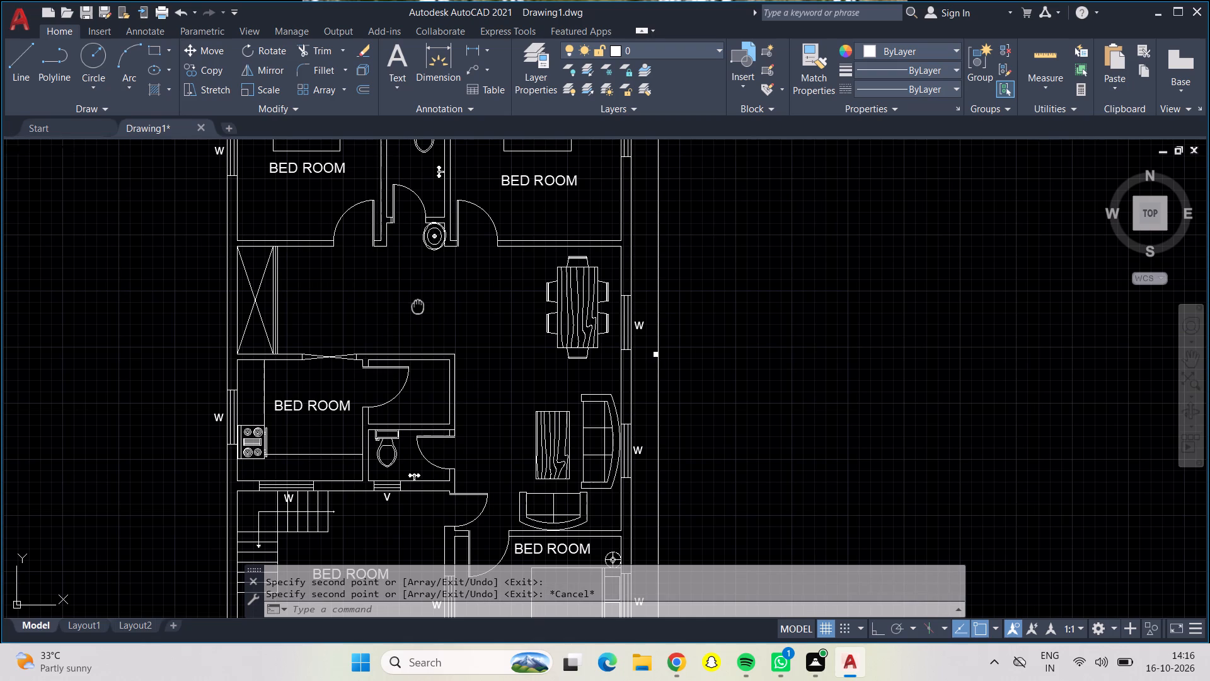
middle_click_drag(418, 308, 423, 332)
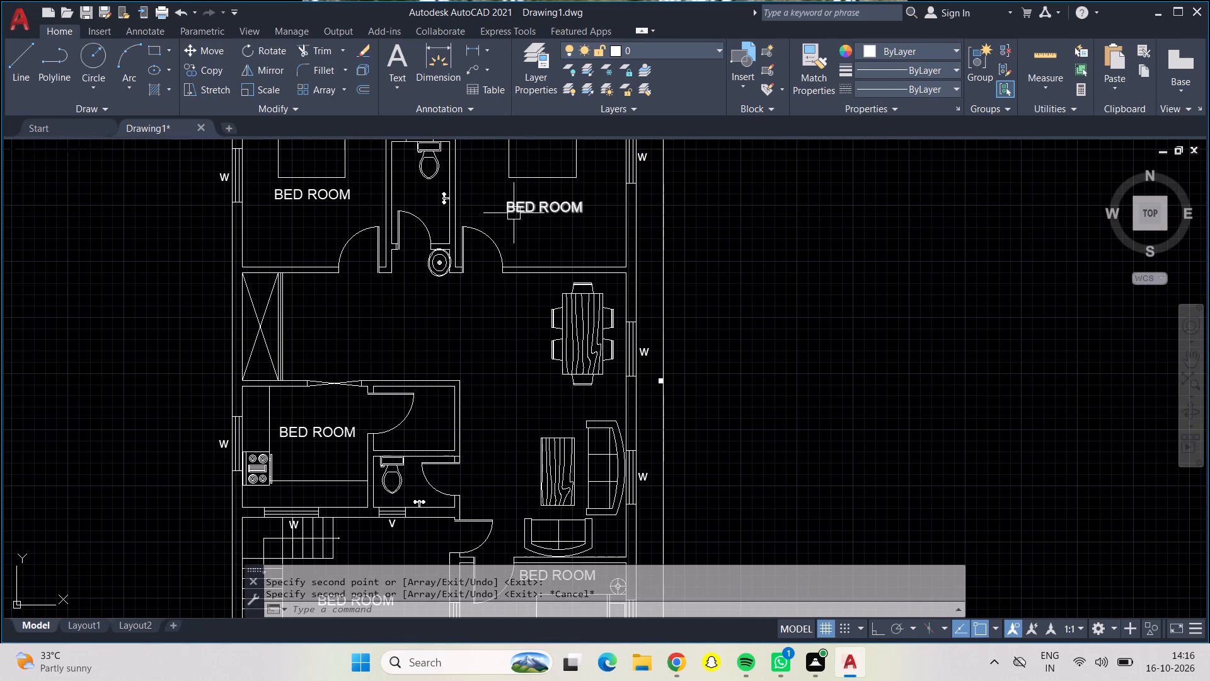
left_click(549, 211)
left_click(223, 67)
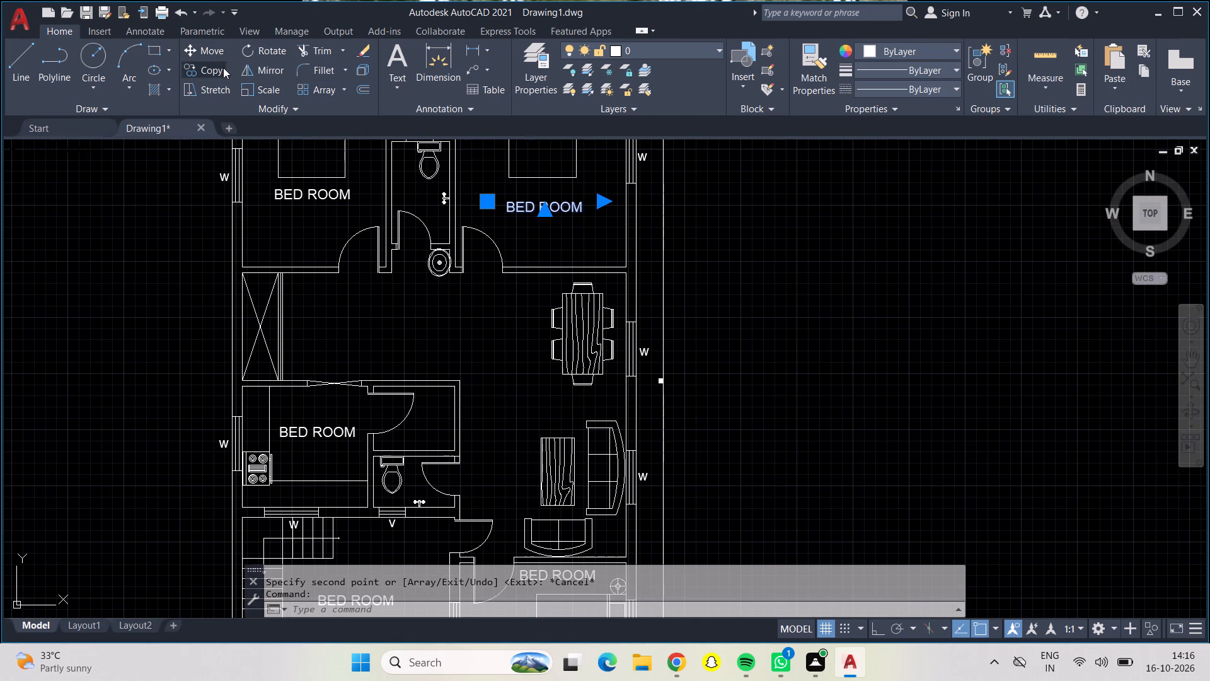
left_click_drag(555, 208, 548, 205)
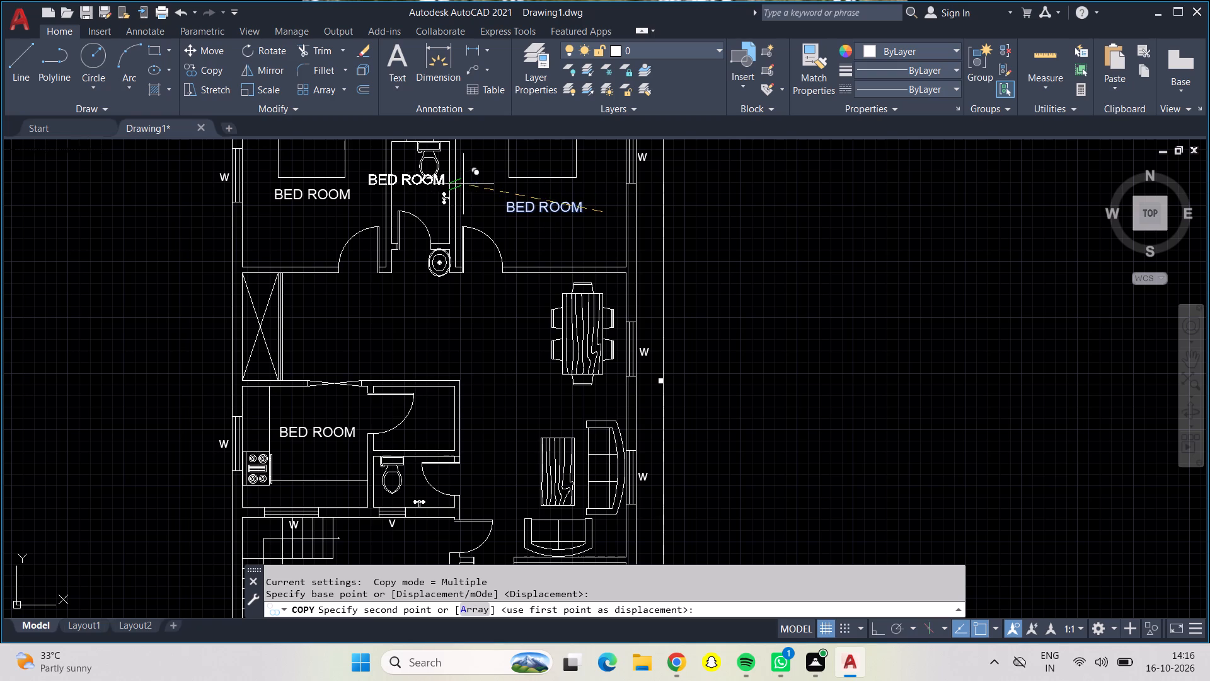
scroll(478, 197, "down", 1)
scroll(478, 197, "up", 1)
scroll(478, 197, "down", 1)
scroll(483, 190, "up", 4)
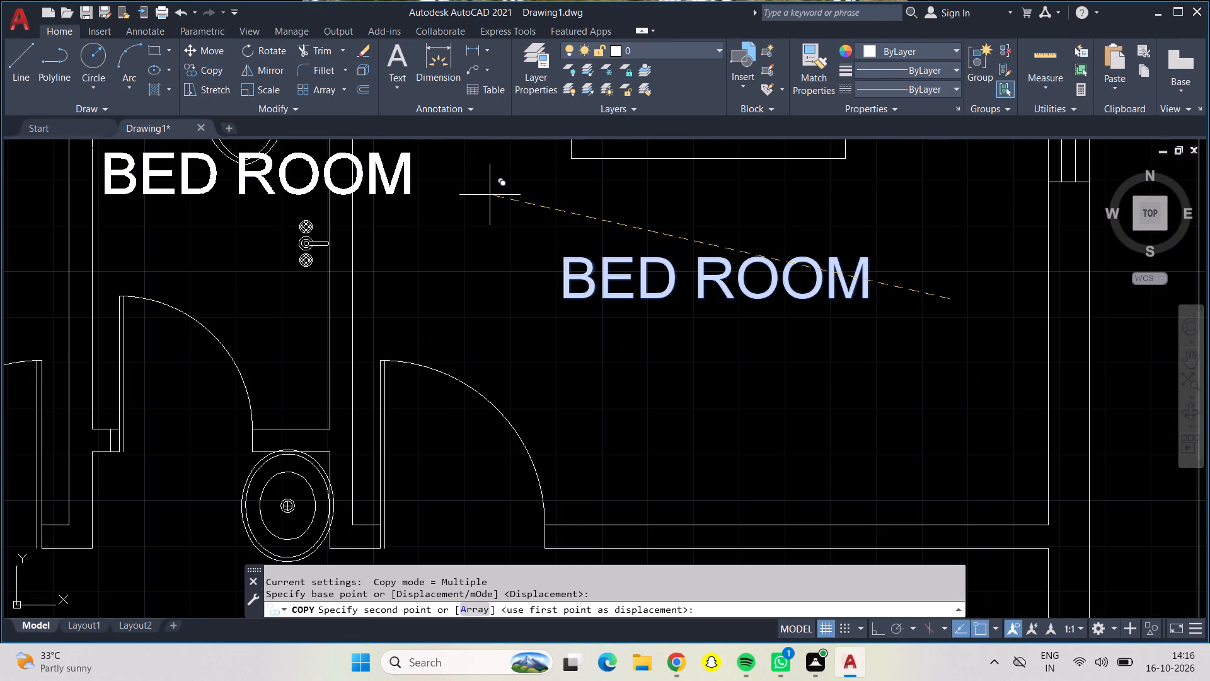
middle_click_drag(491, 195, 591, 280)
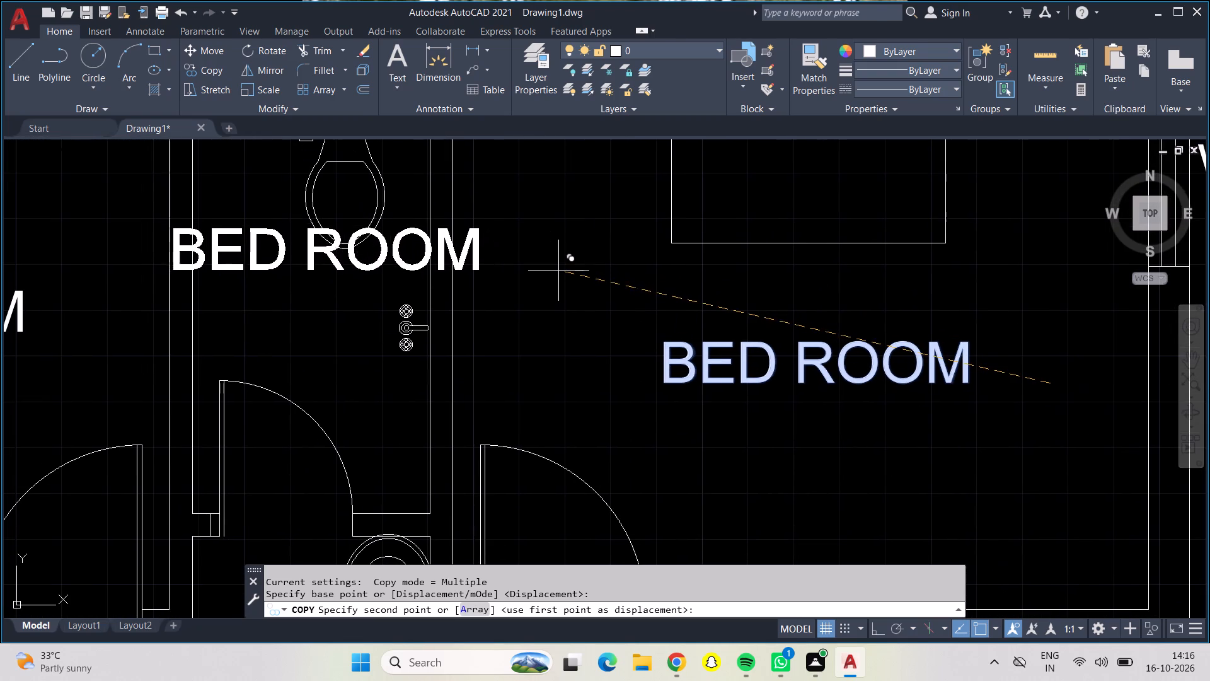
left_click(551, 281)
key("Escape")
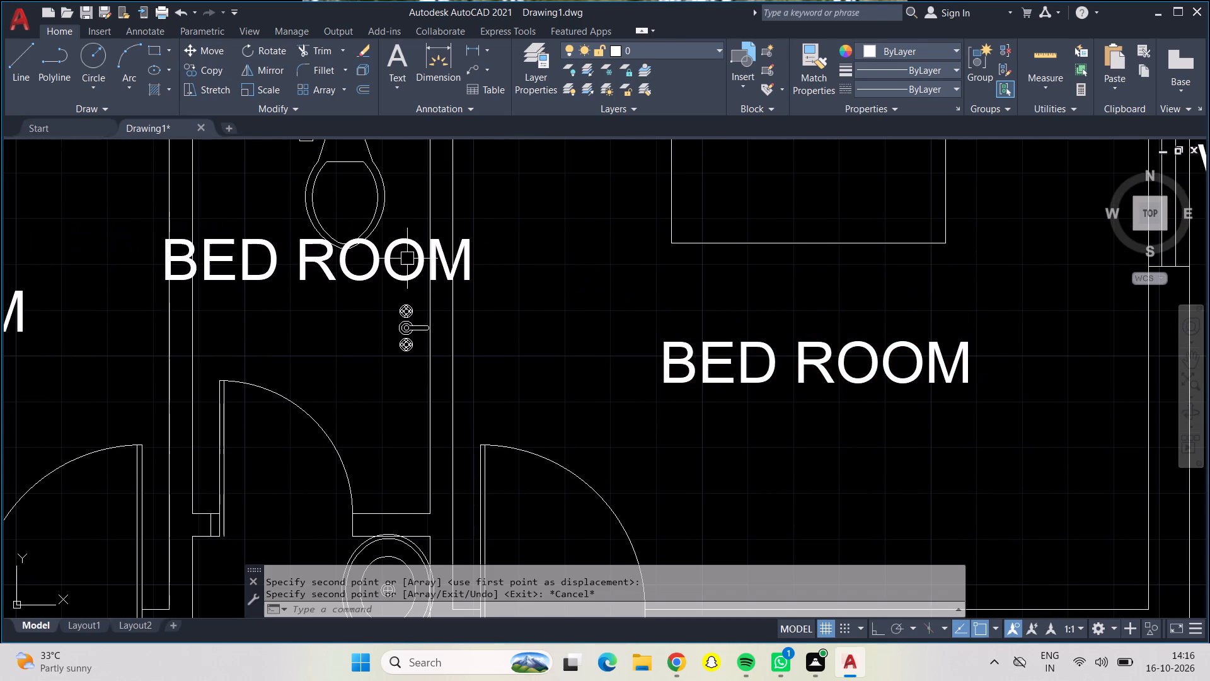
Open the copied label in the northern bathroom for editing and erase its BED ROOM text.
left_click(397, 257)
double_click(371, 272)
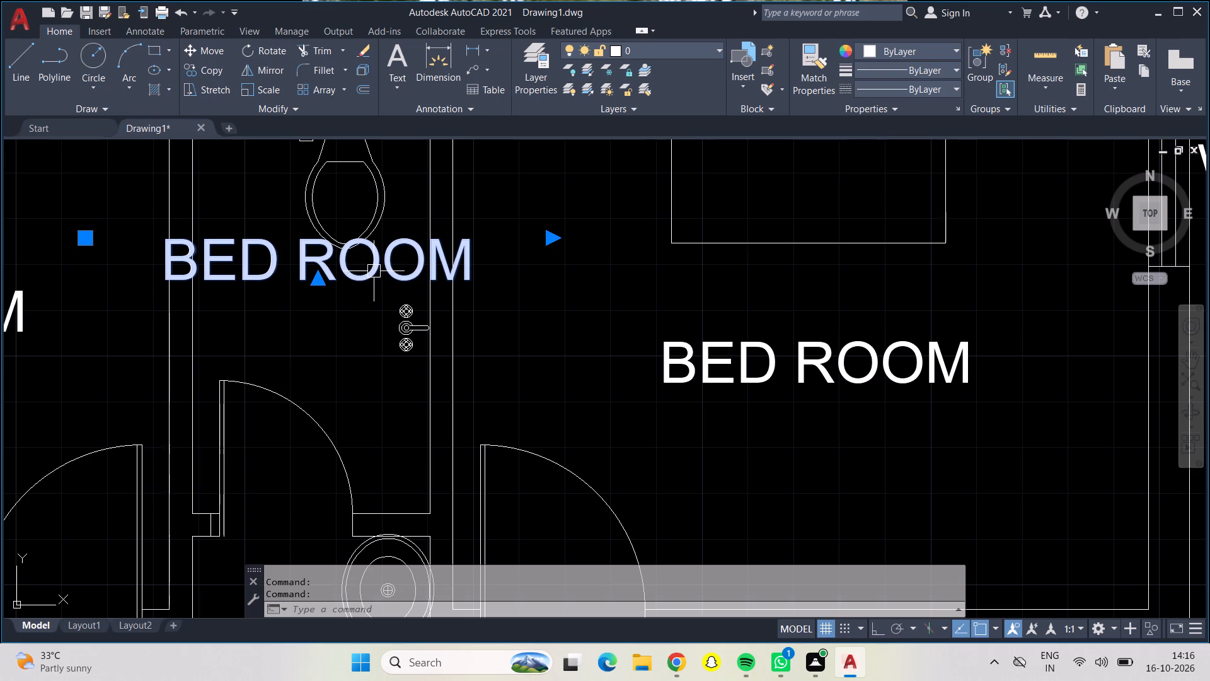
double_click(421, 268)
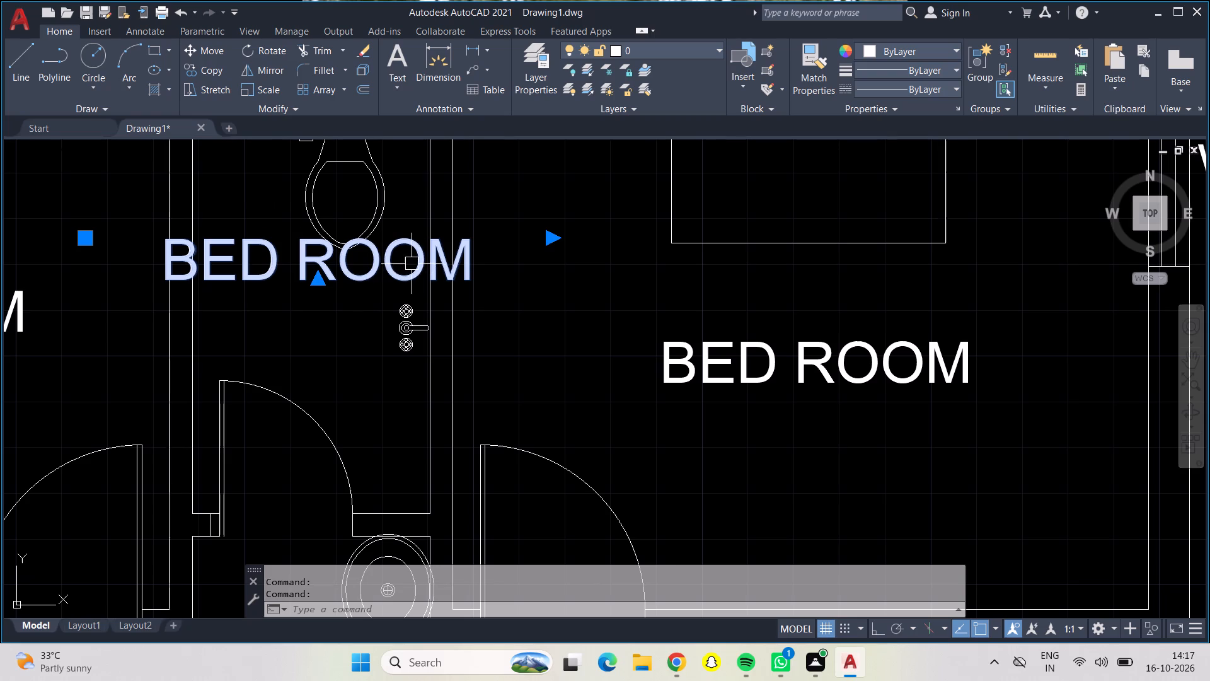
double_click(412, 264)
left_click(492, 274)
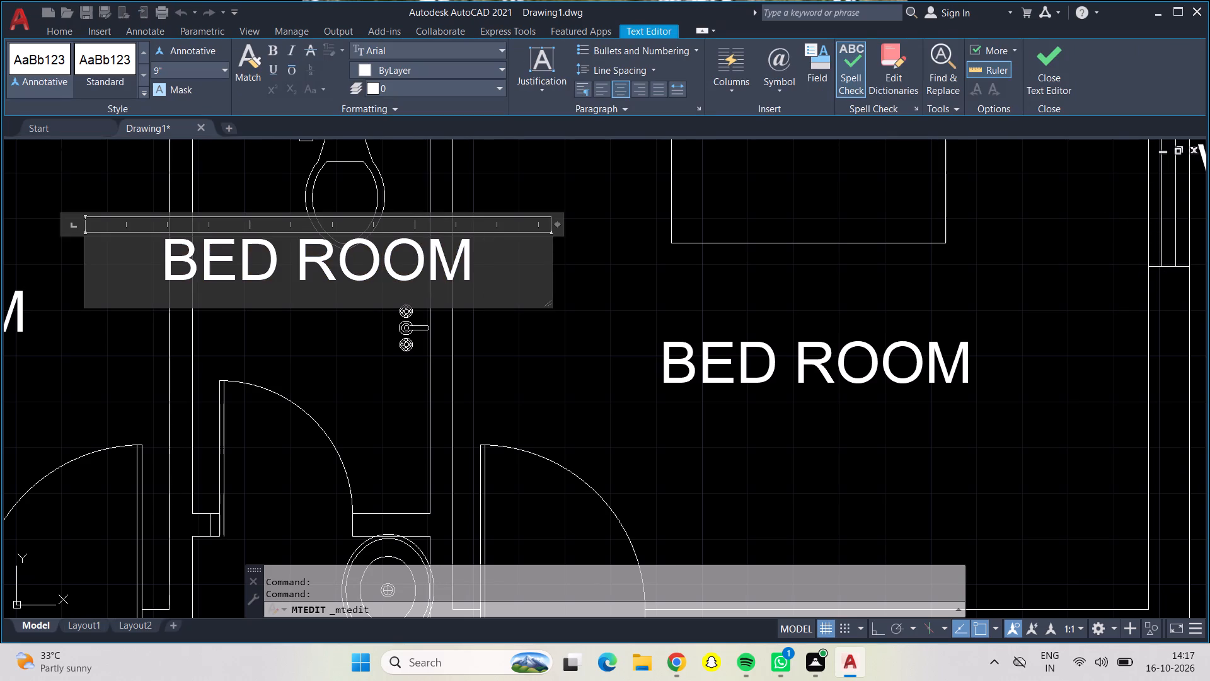
key("BackSpace")
key("BackSpace")
key("BackSpace")
key("BackSpace")
key("BackSpace")
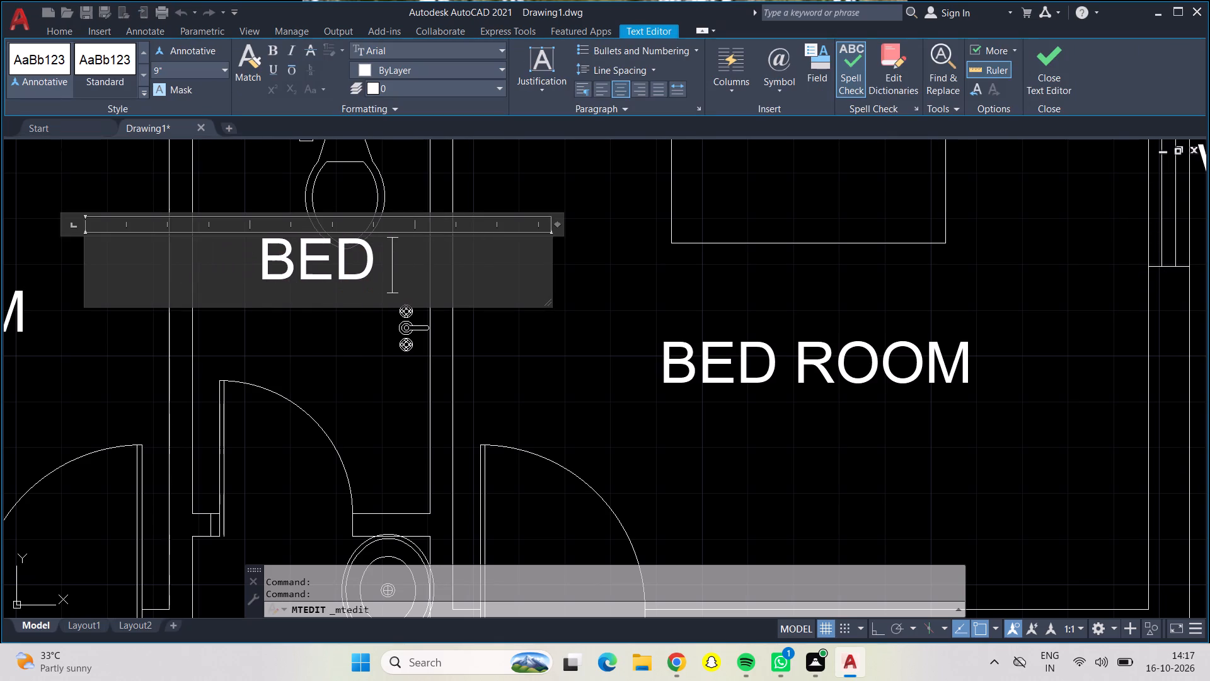
key("BackSpace")
key("BackSpace")
key("BackSpace")
key("BackSpace")
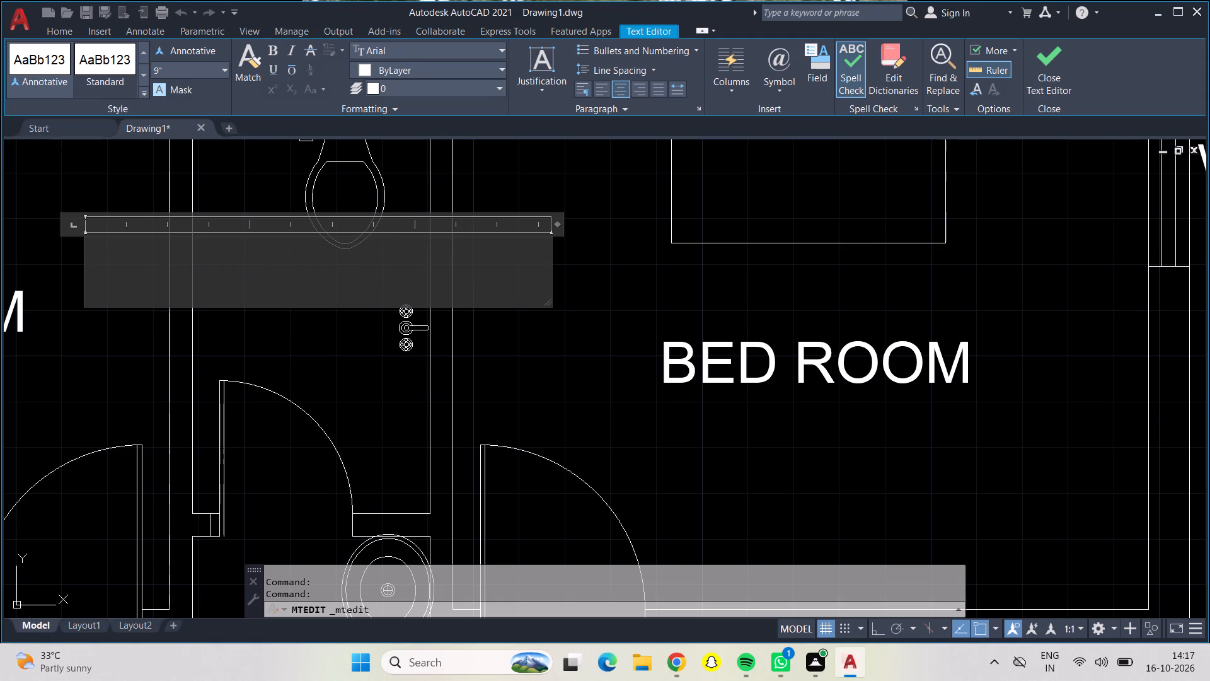
Set the text height of the emptied label in the northern bathroom to 7".
left_click(223, 70)
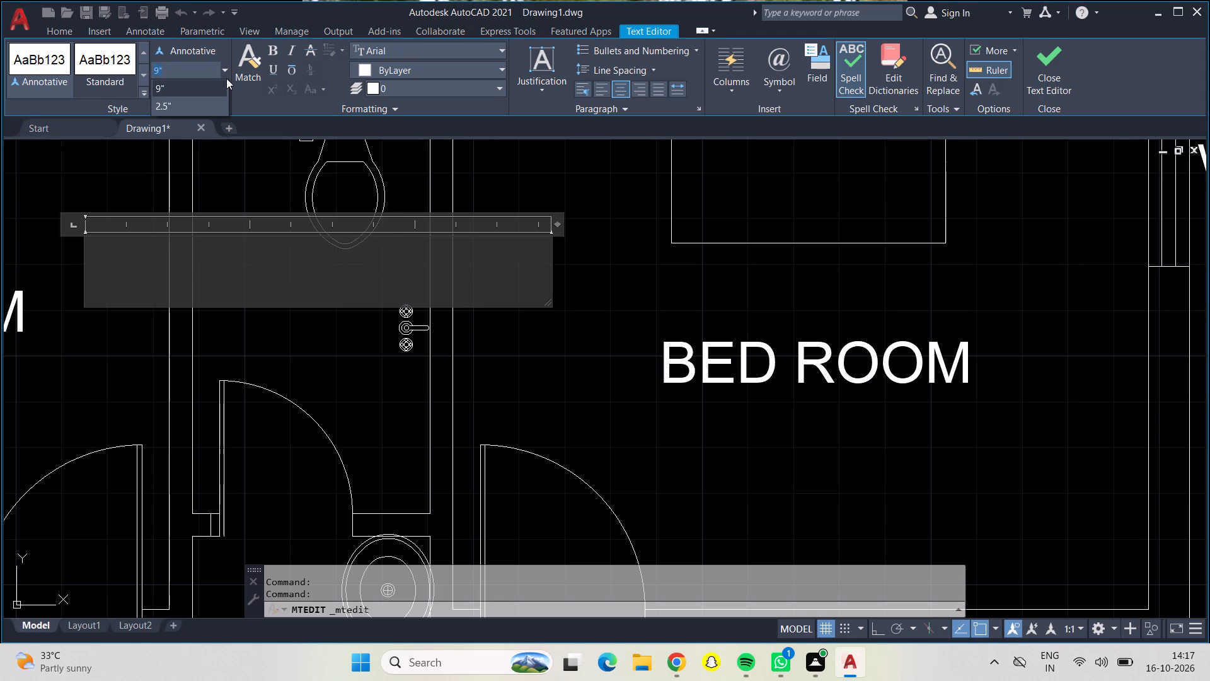
key("BackSpace")
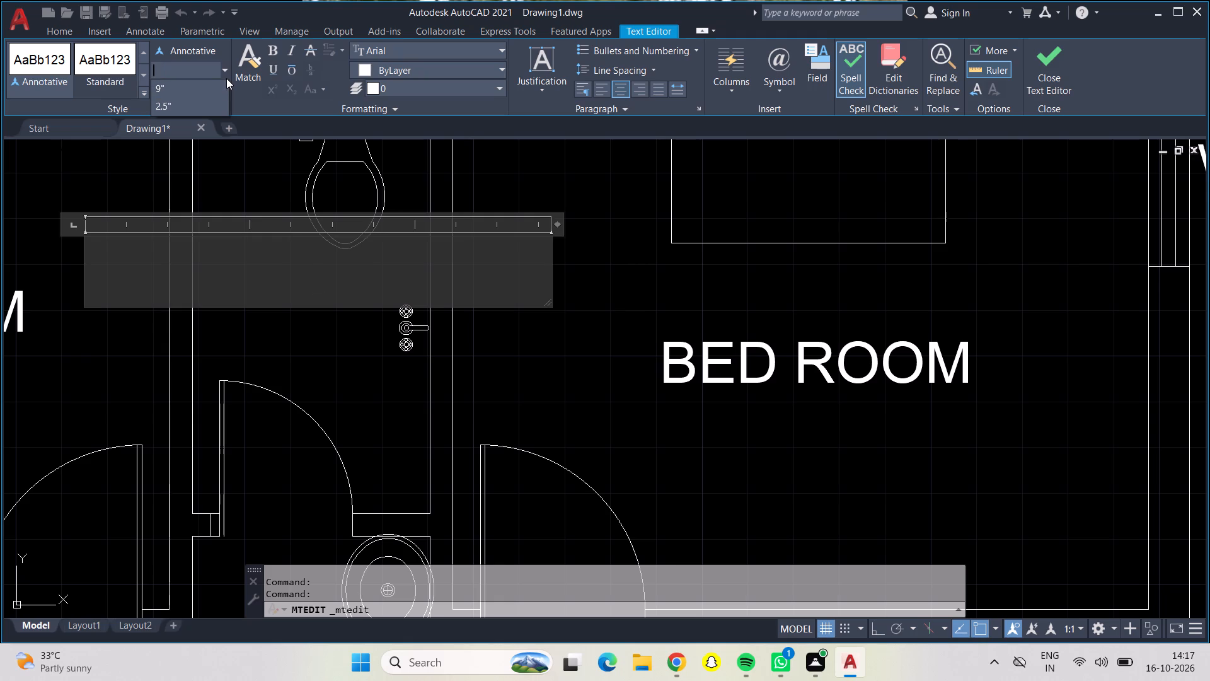
type("7\"")
key("Return")
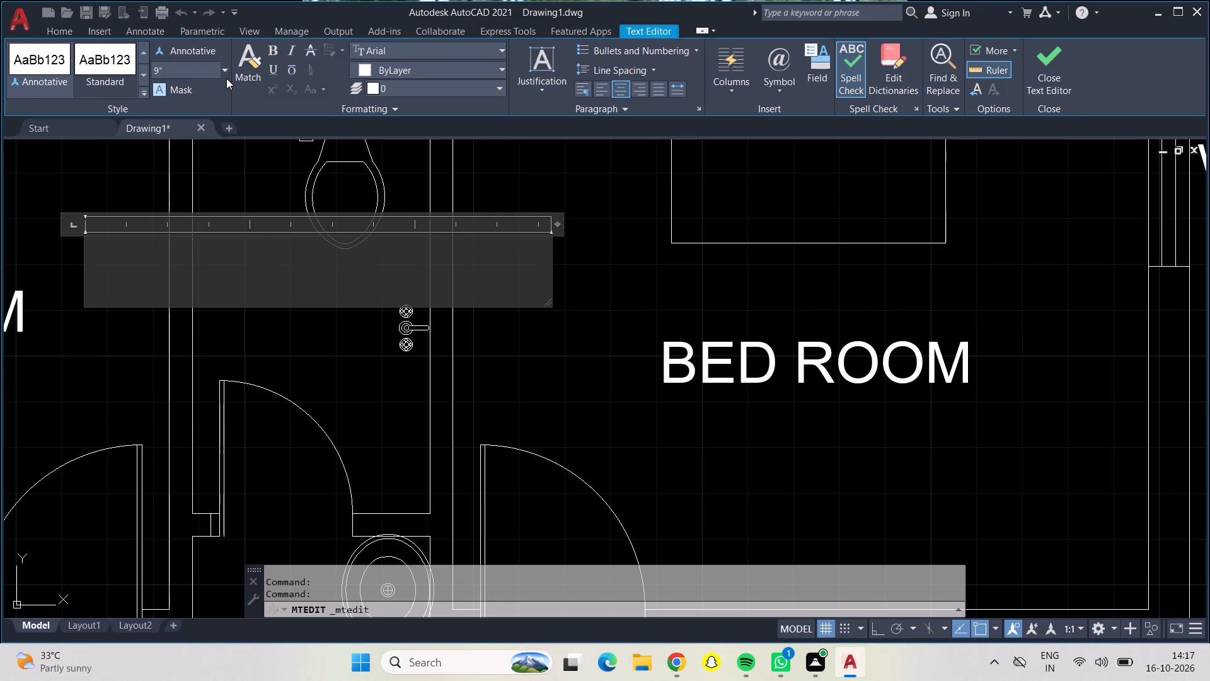
left_click(224, 75)
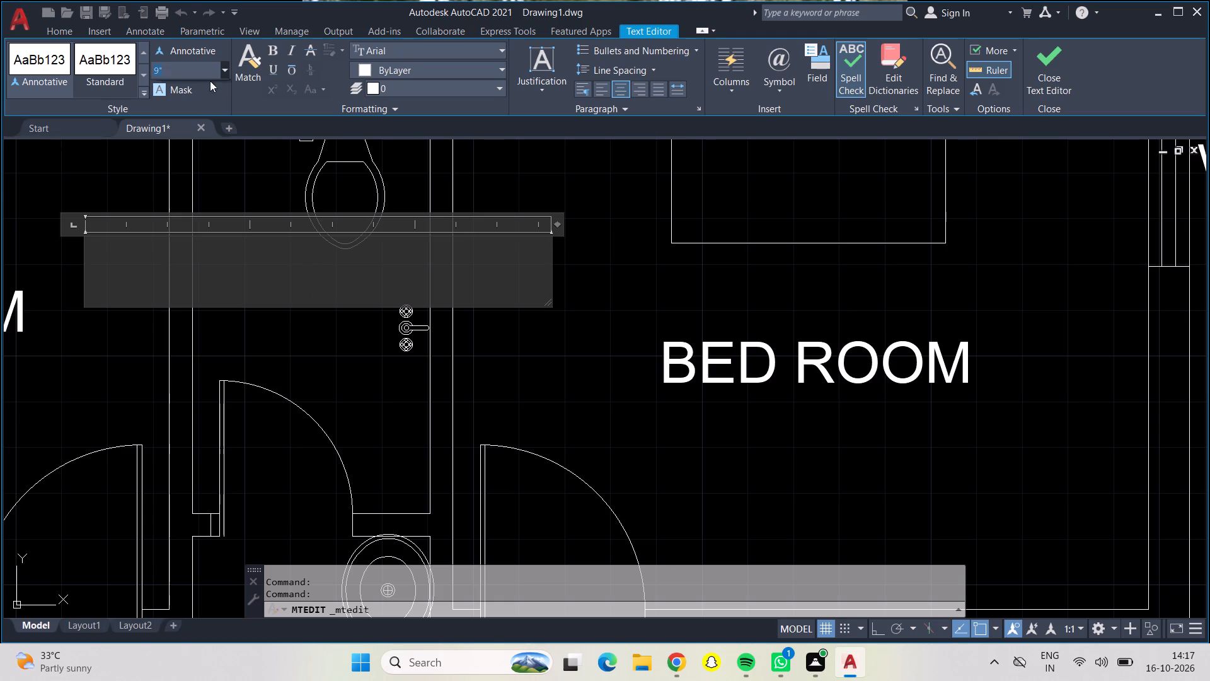
left_click(221, 71)
key("BackSpace")
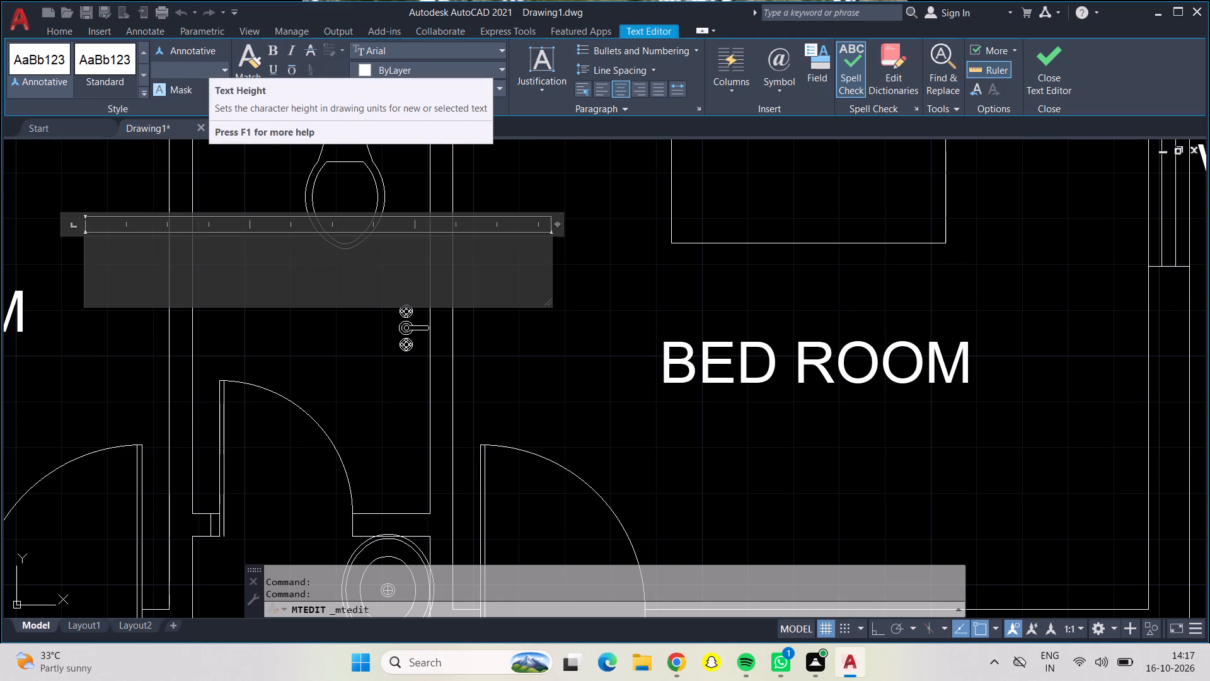
left_click(202, 64)
type("7\"")
key("Return")
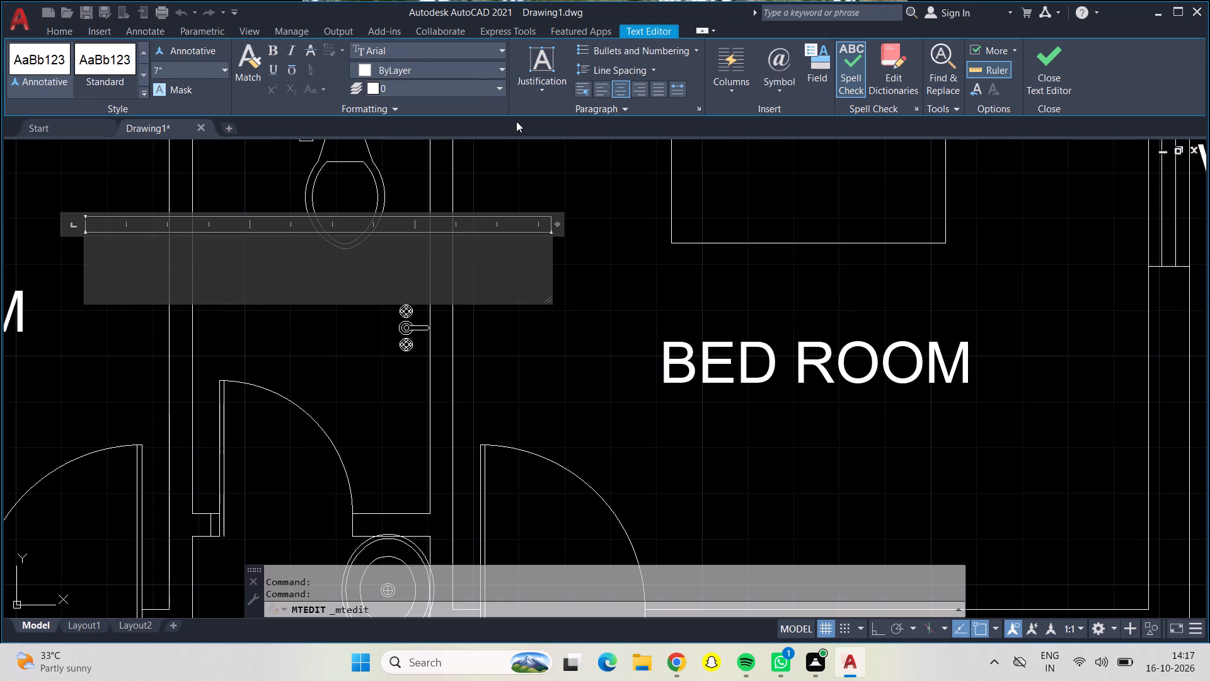
Enter TOILET as the northern bathroom's label text and finish editing it.
key("shift+t")
key("shift+o")
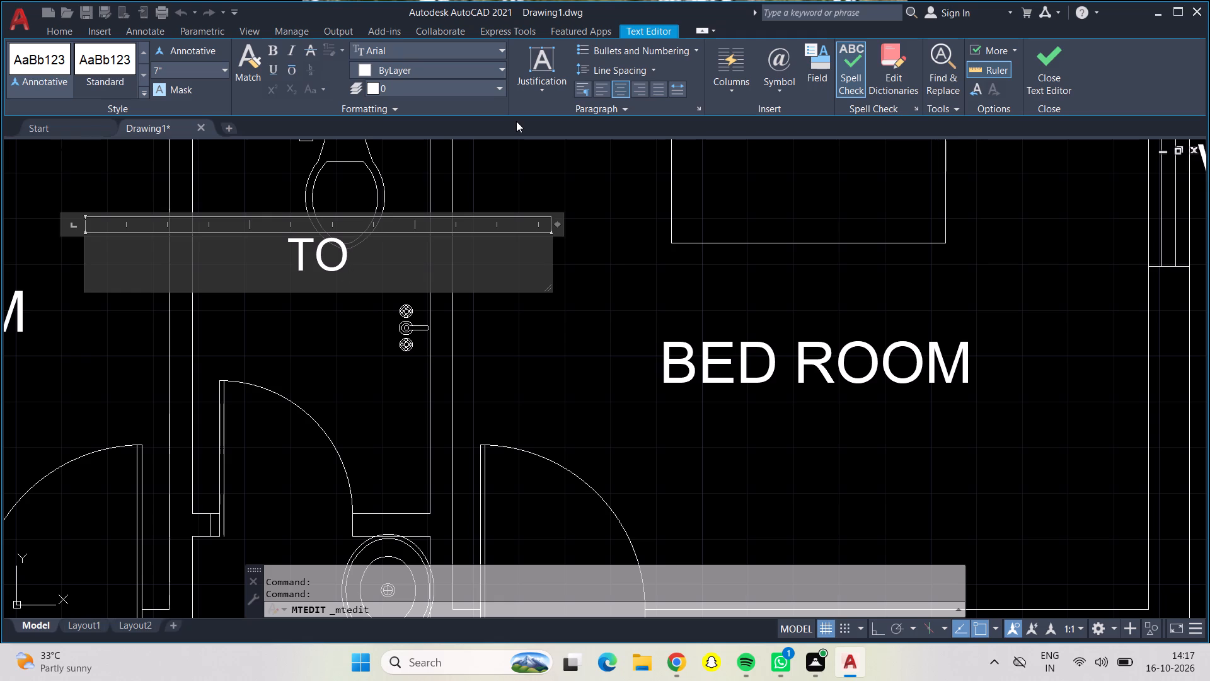
type("IL")
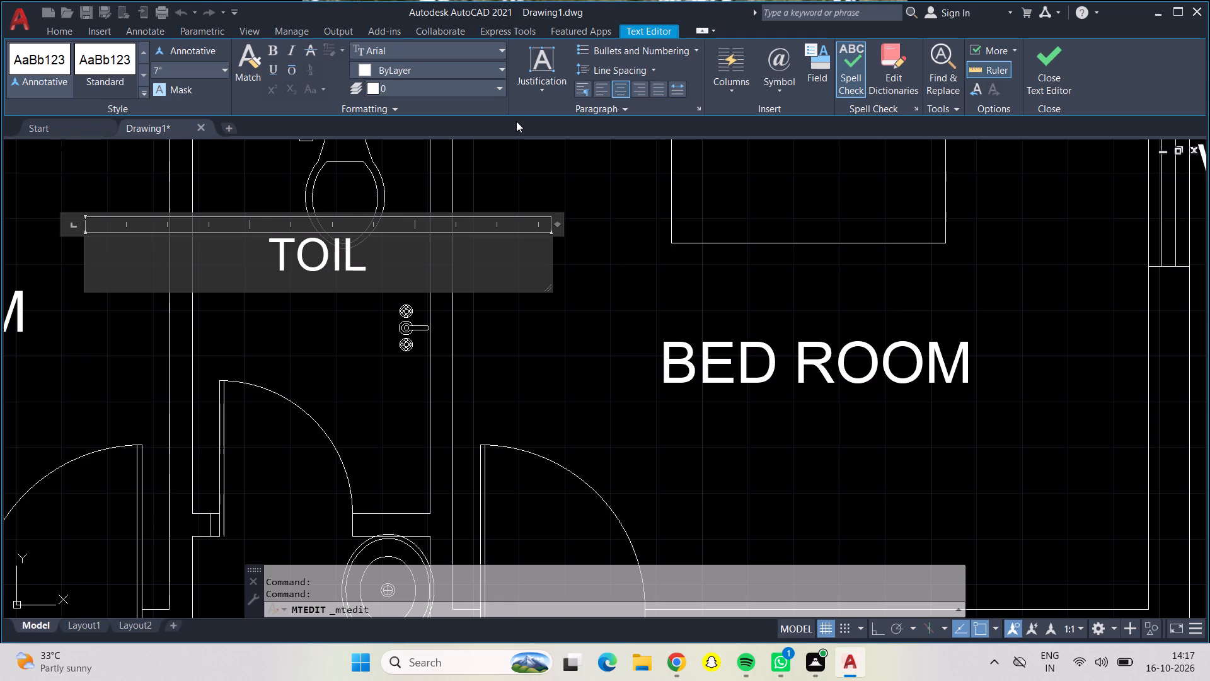
type("ET")
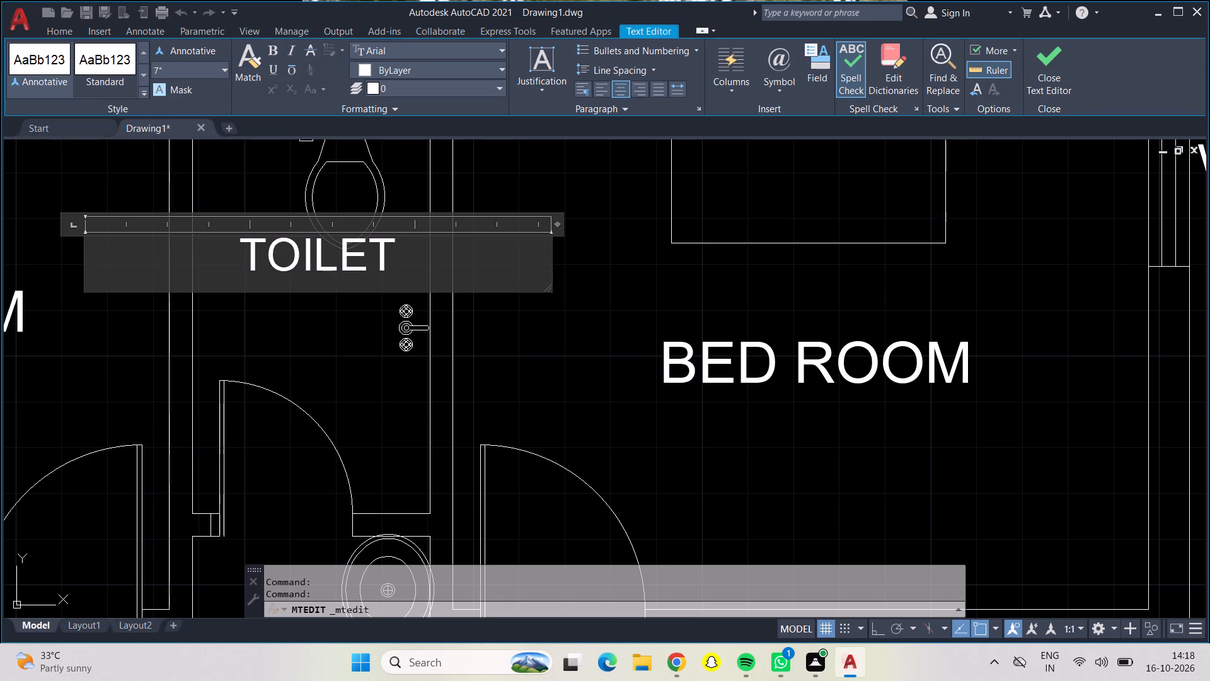
key("Return")
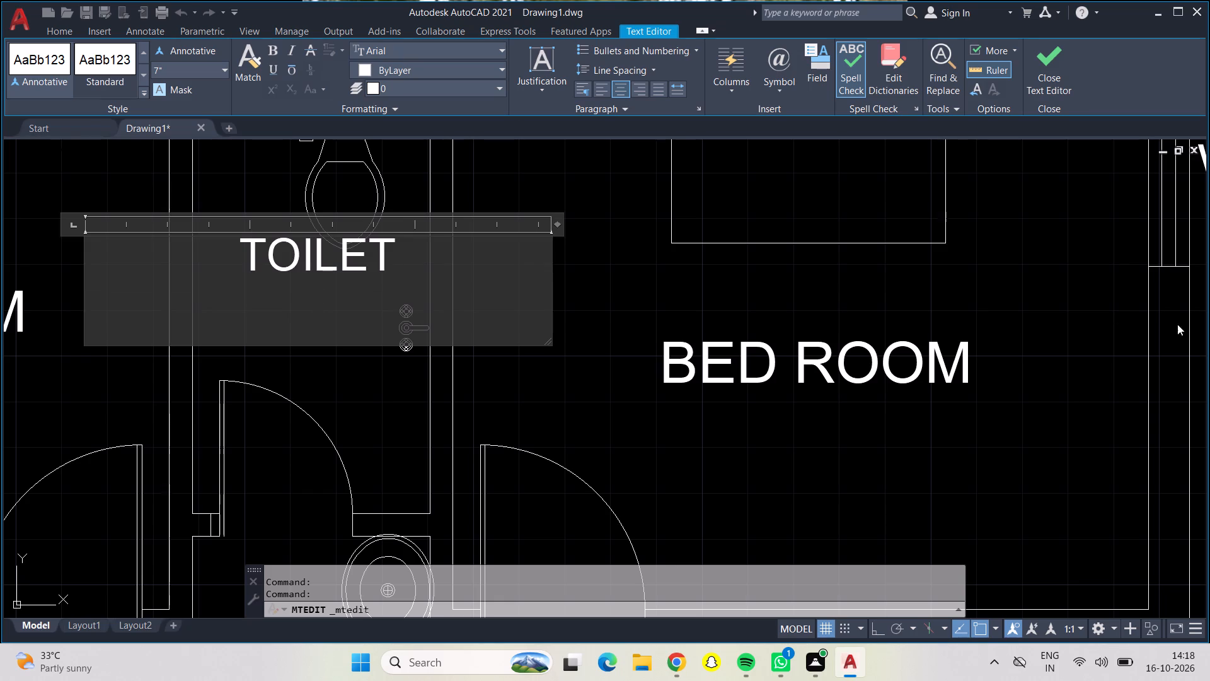
left_click(354, 387)
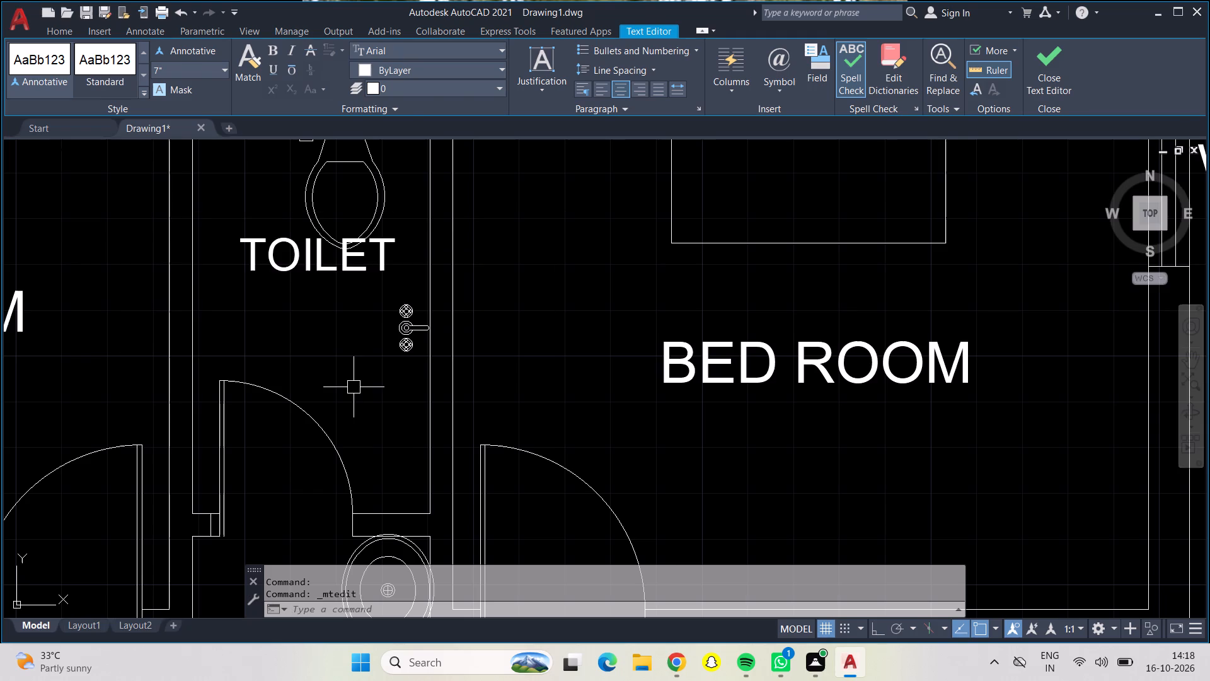
Copy the TOILET label into the second bathroom beside the kitchen, over the toilet fixture, and end the copying.
scroll(357, 386, "down", 1)
scroll(483, 384, "down", 1)
middle_click_drag(483, 384, 481, 264)
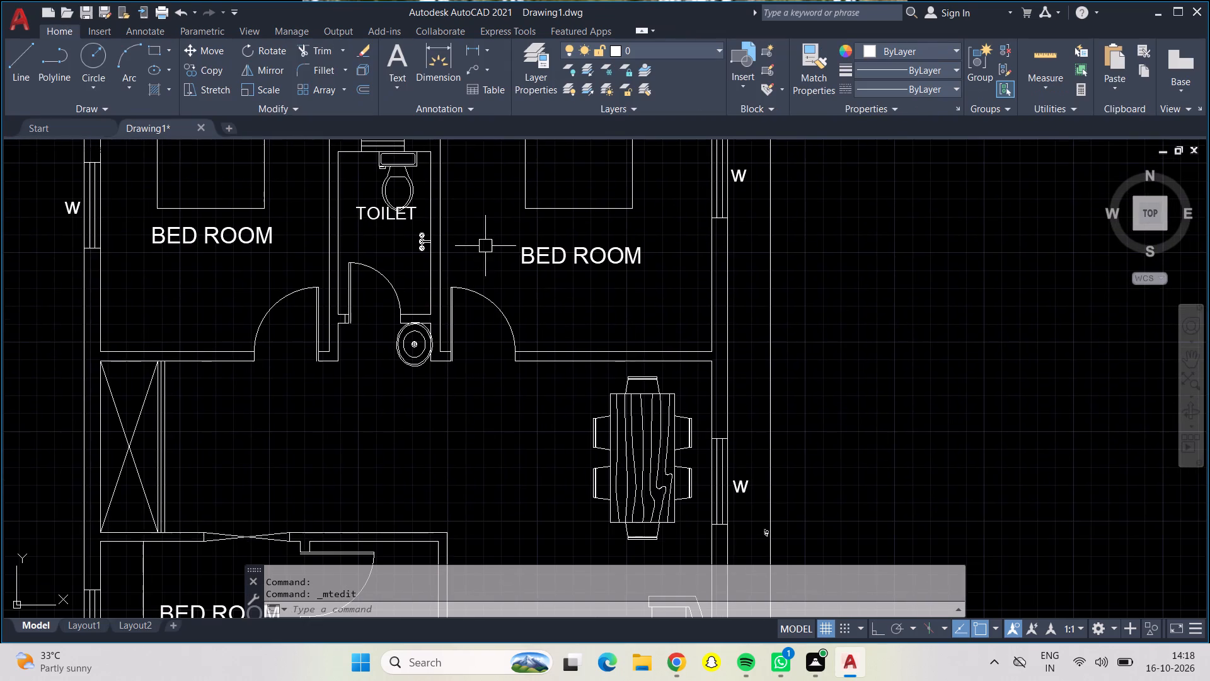
middle_click_drag(485, 407, 459, 224)
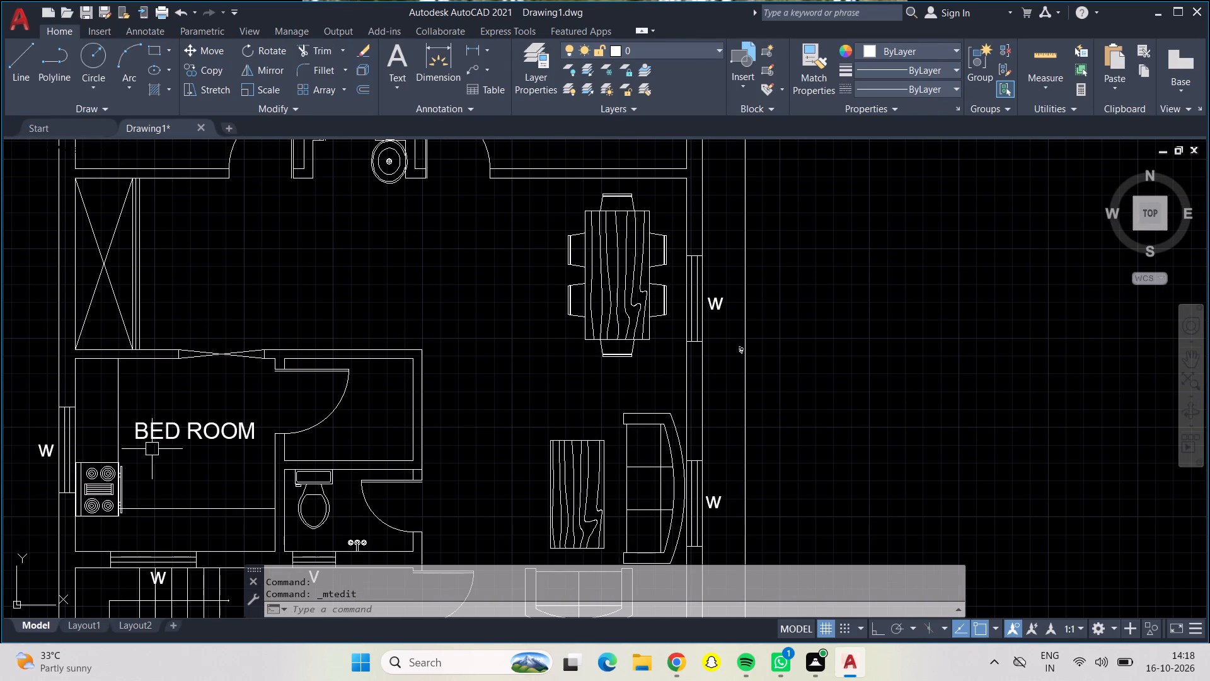
scroll(174, 444, "up", 2)
scroll(238, 411, "down", 1)
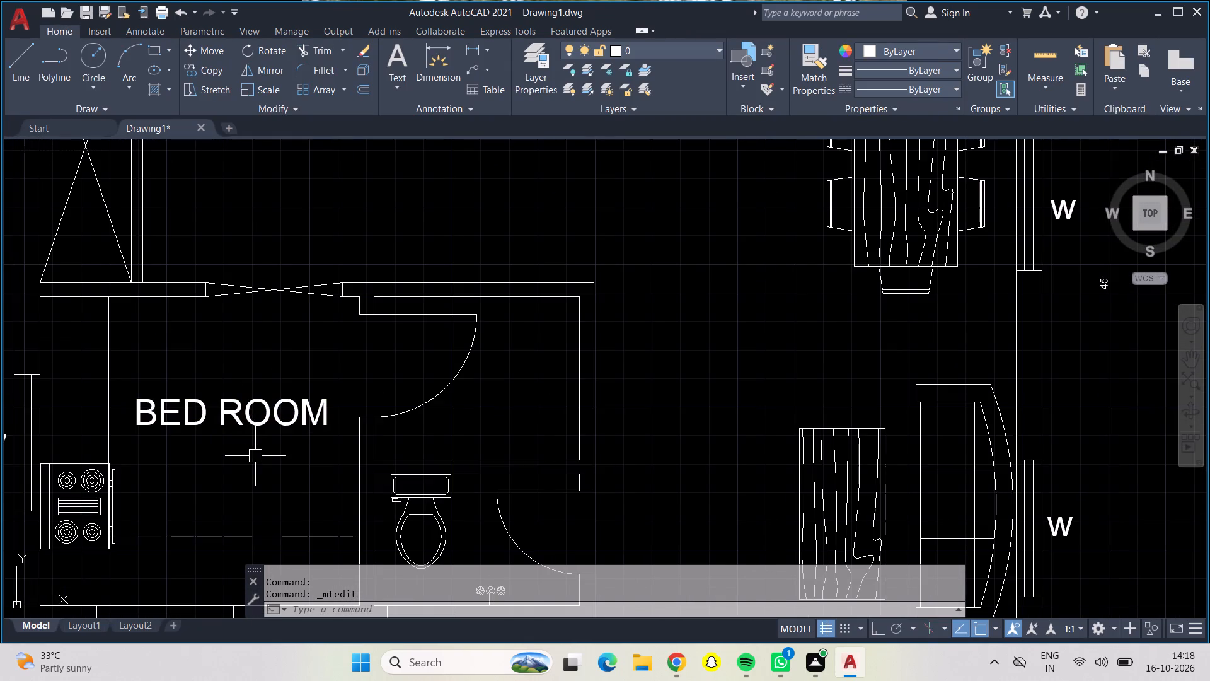
scroll(256, 457, "down", 1)
middle_click_drag(256, 457, 247, 455)
middle_click_drag(403, 236, 408, 293)
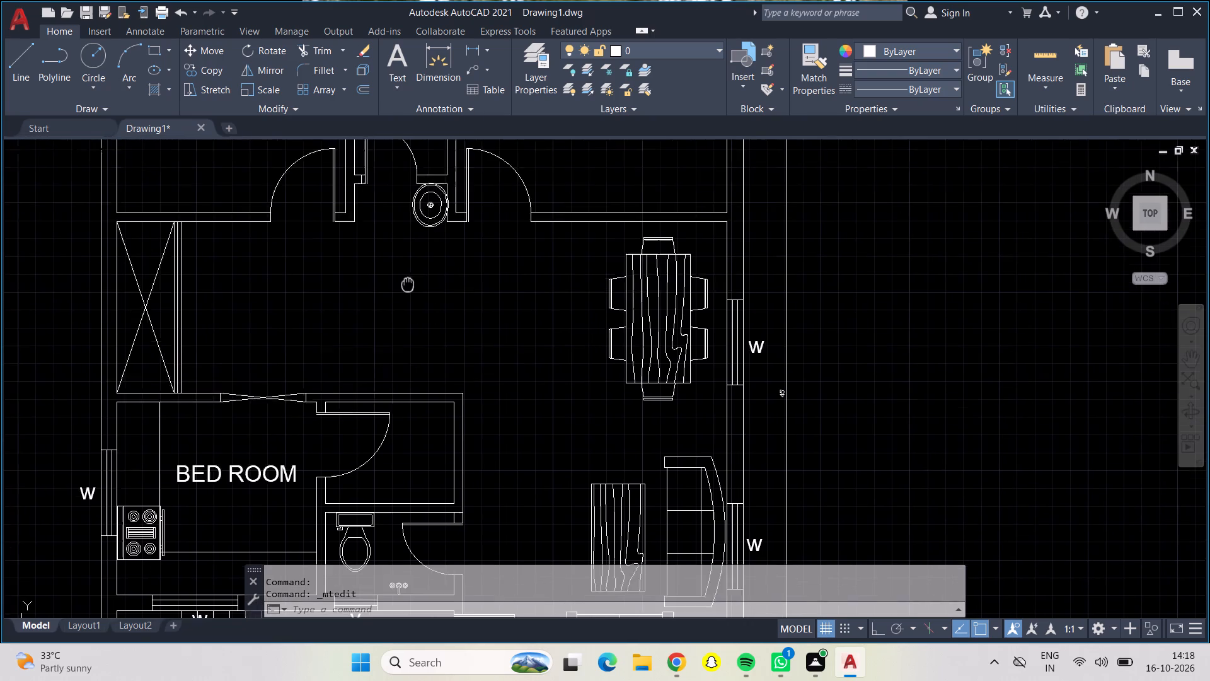
middle_click_drag(408, 293, 408, 364)
left_click(396, 161)
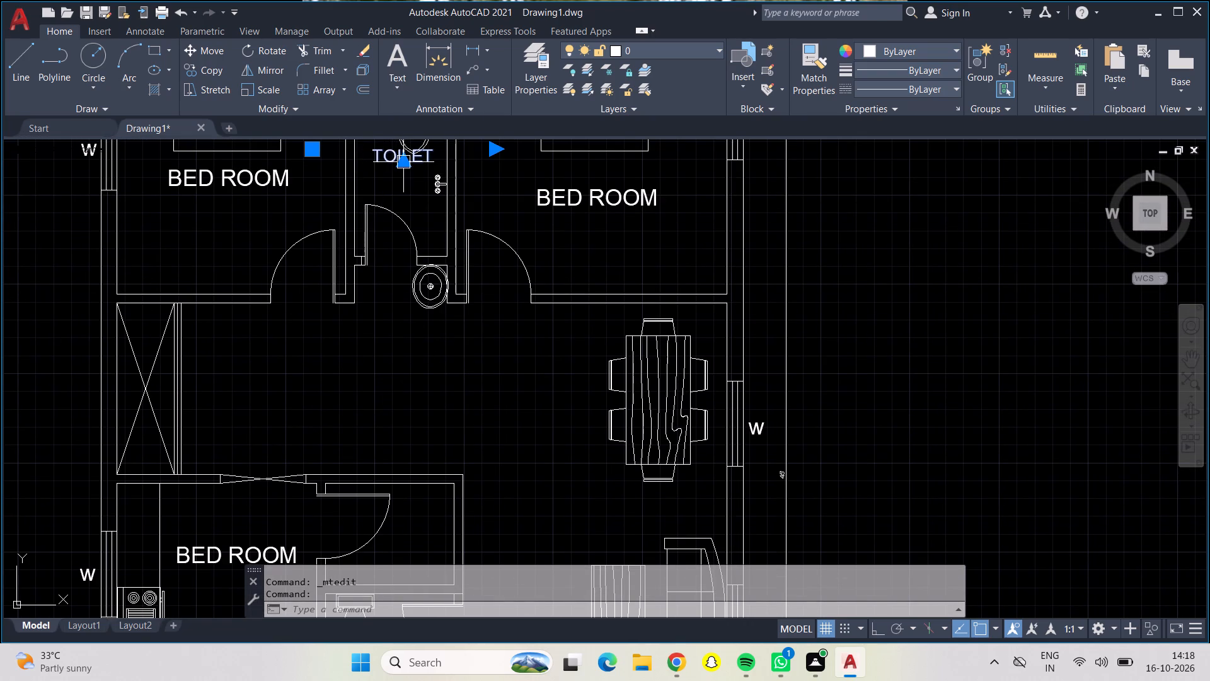
left_click(213, 67)
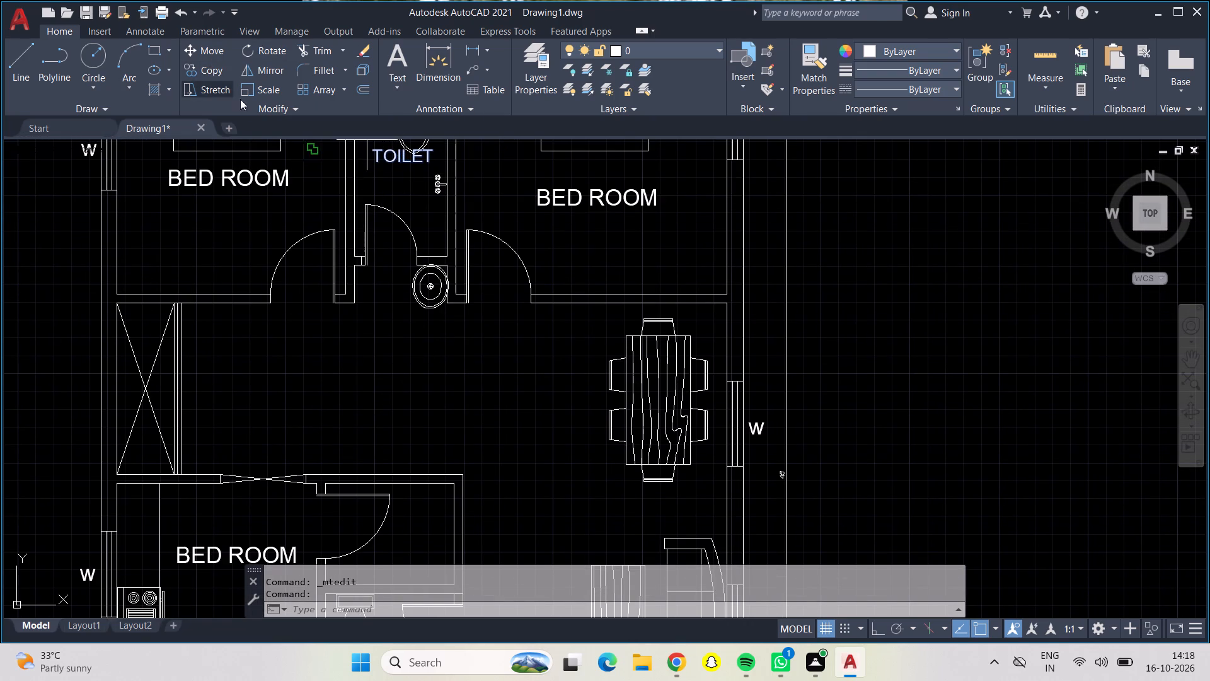
left_click(398, 158)
scroll(341, 409, "down", 1)
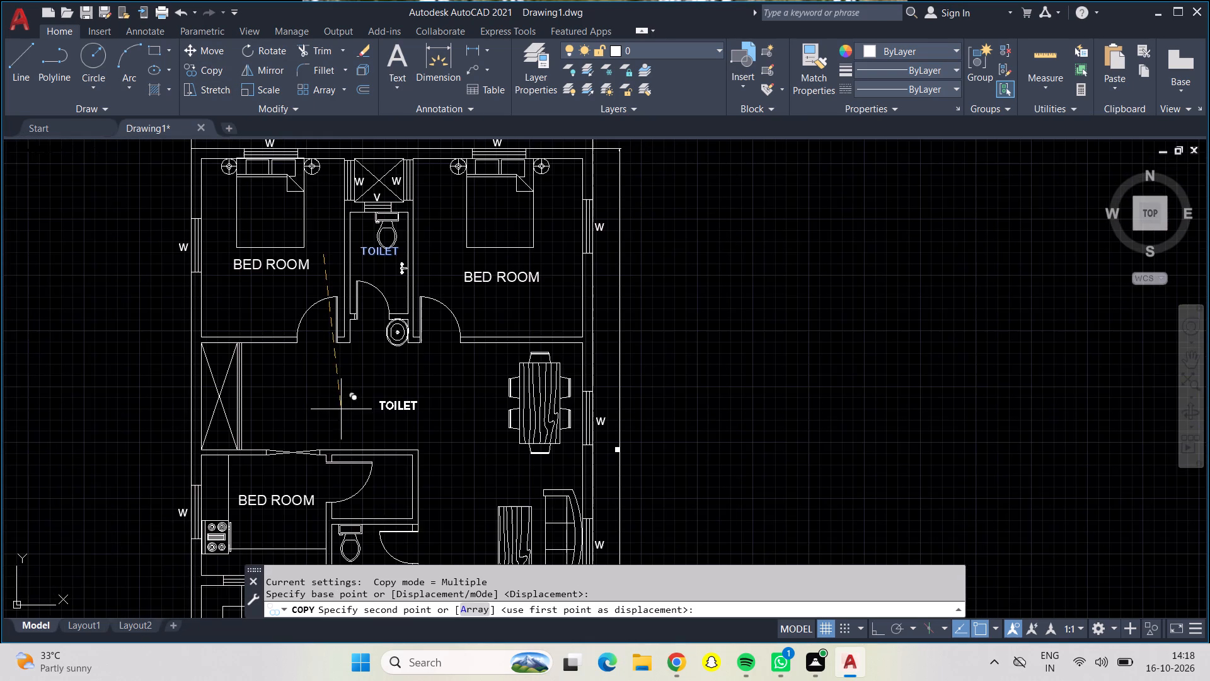
middle_click_drag(342, 409, 326, 230)
scroll(292, 374, "up", 4)
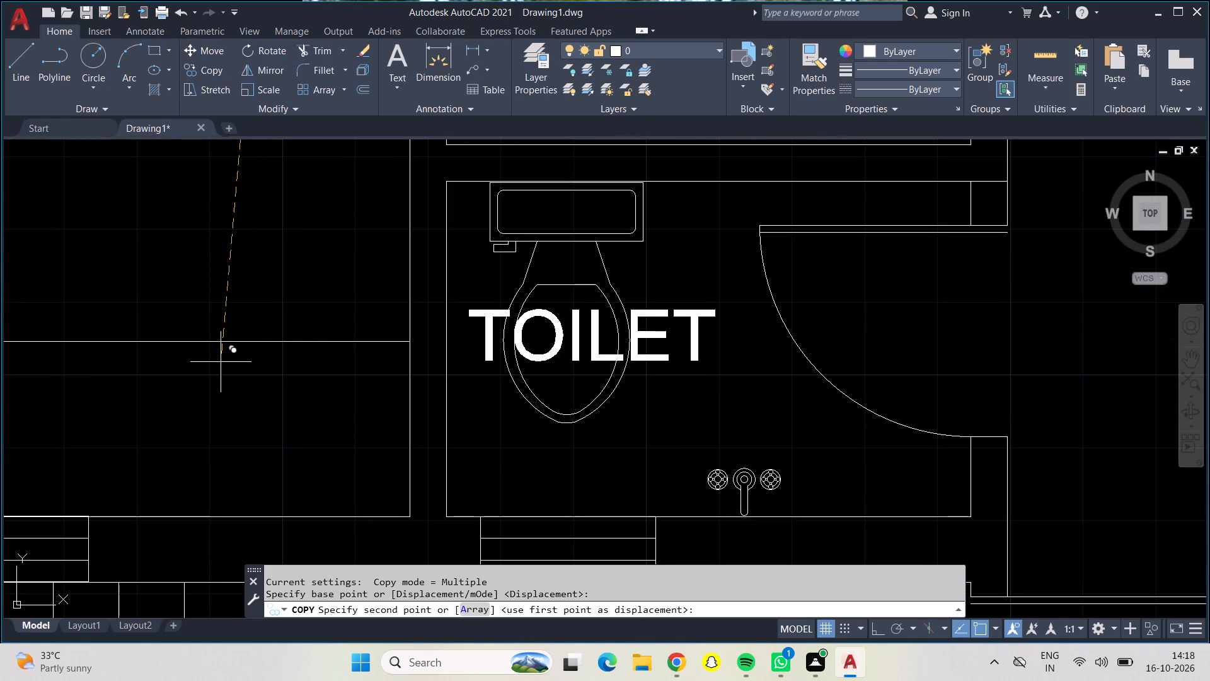
left_click(223, 343)
scroll(226, 347, "down", 3)
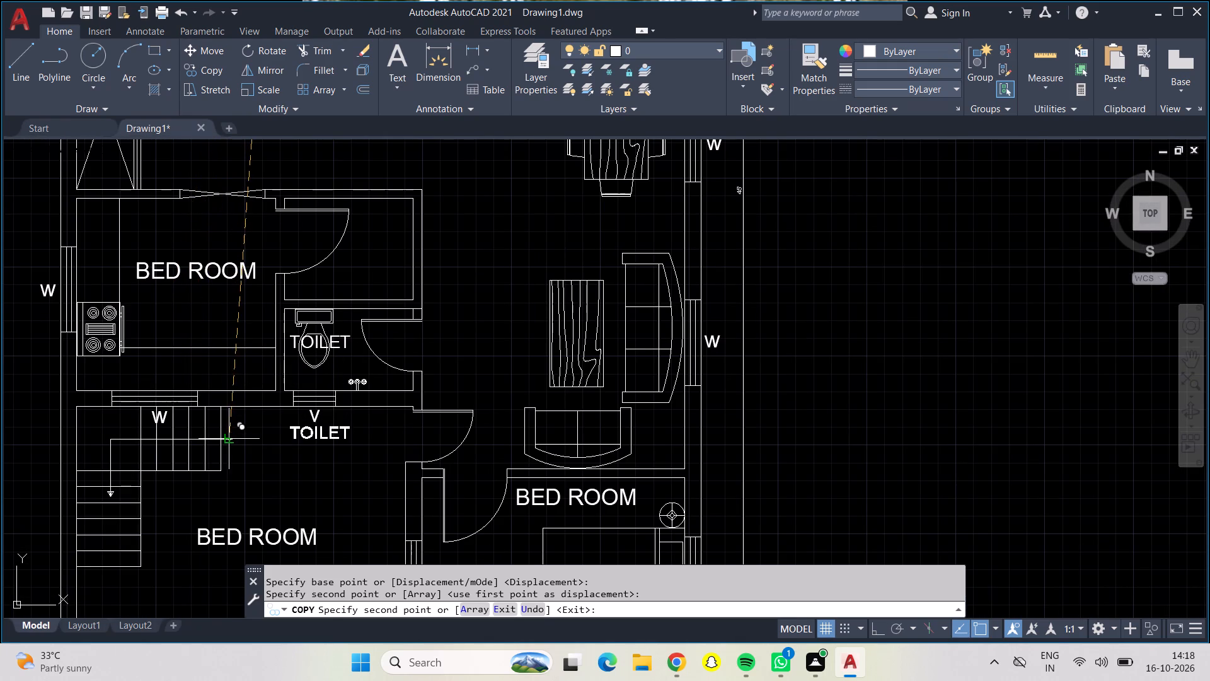
scroll(289, 436, "down", 1)
key("Escape")
Review the room labels across the plan, from the northern bedrooms and bathroom down to the open hall.
scroll(310, 318, "down", 1)
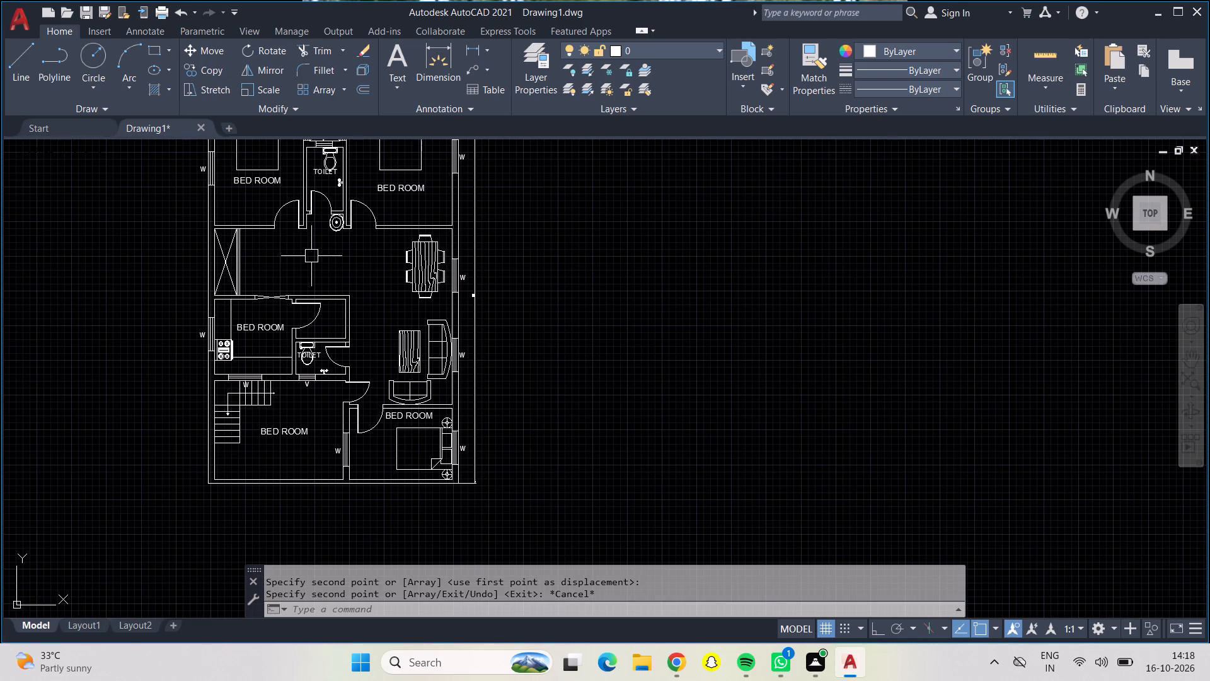
middle_click_drag(317, 242, 345, 349)
scroll(357, 247, "up", 1)
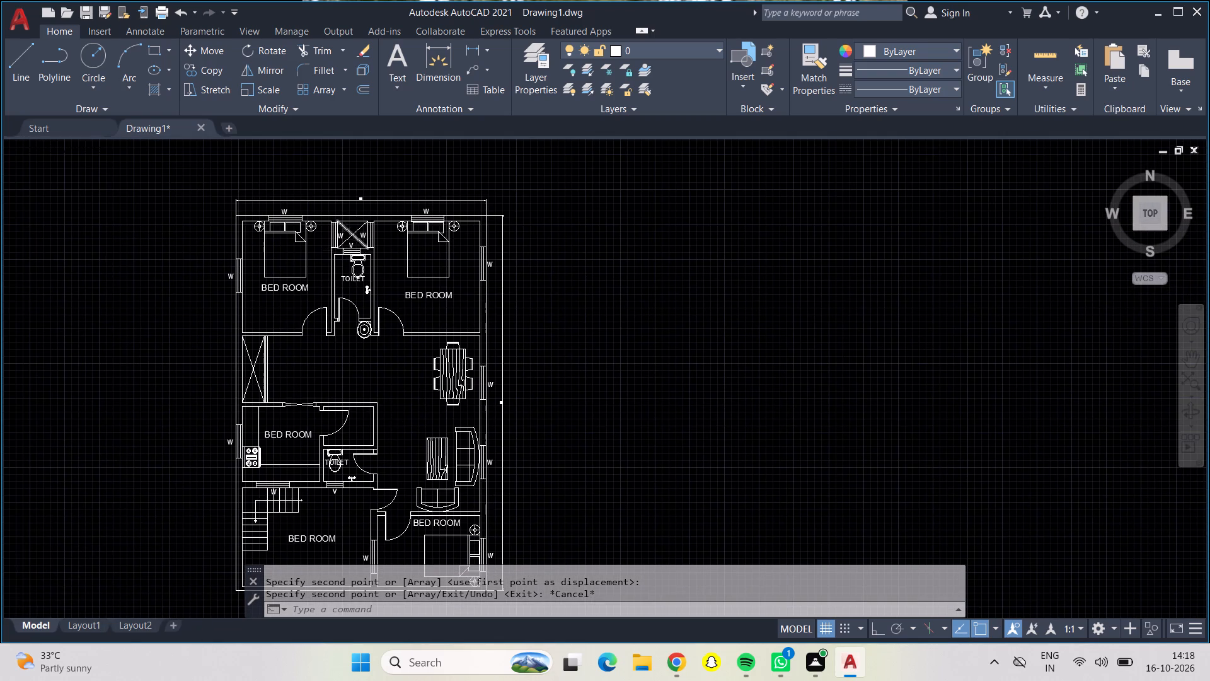
scroll(357, 247, "up", 2)
scroll(342, 183, "up", 2)
scroll(342, 183, "down", 1)
scroll(337, 206, "up", 2)
scroll(338, 209, "down", 2)
scroll(328, 374, "down", 1)
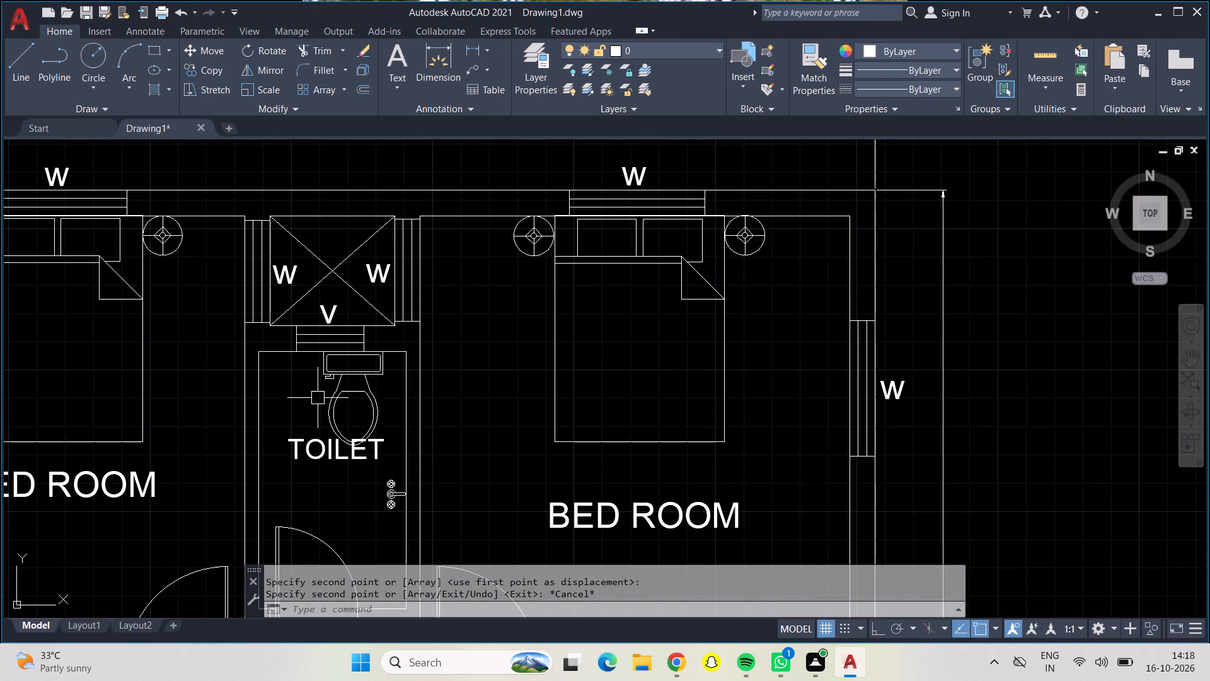
middle_click_drag(318, 399, 344, 252)
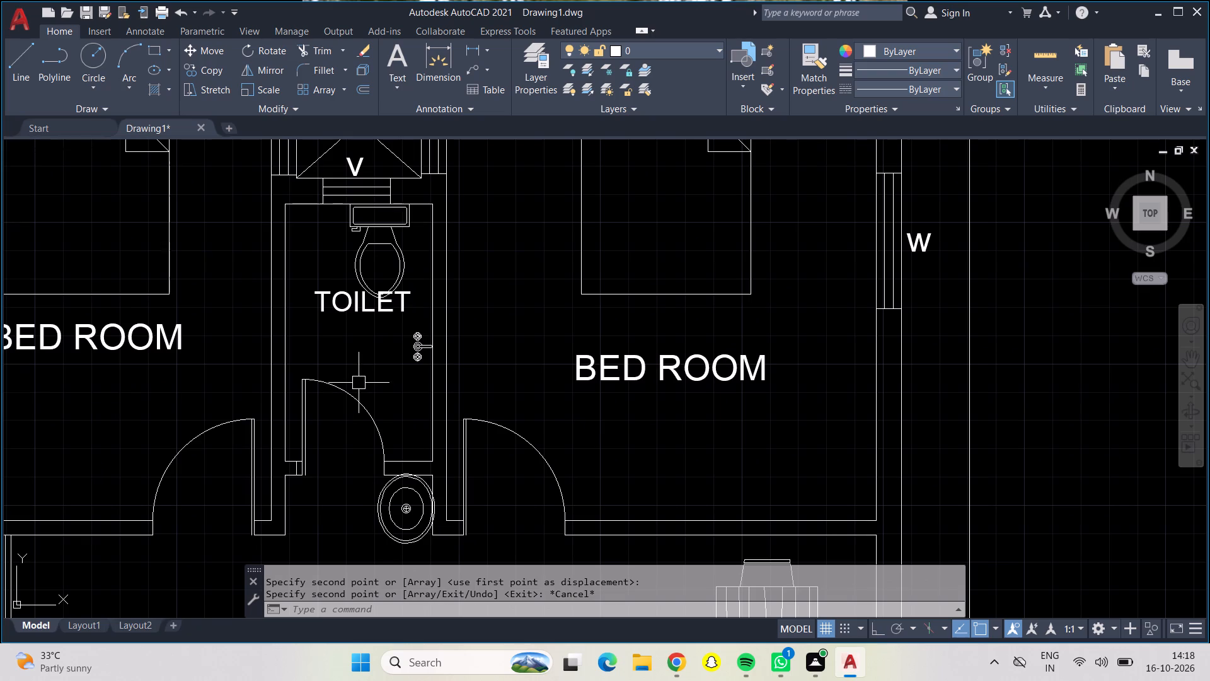
middle_click_drag(383, 381, 396, 266)
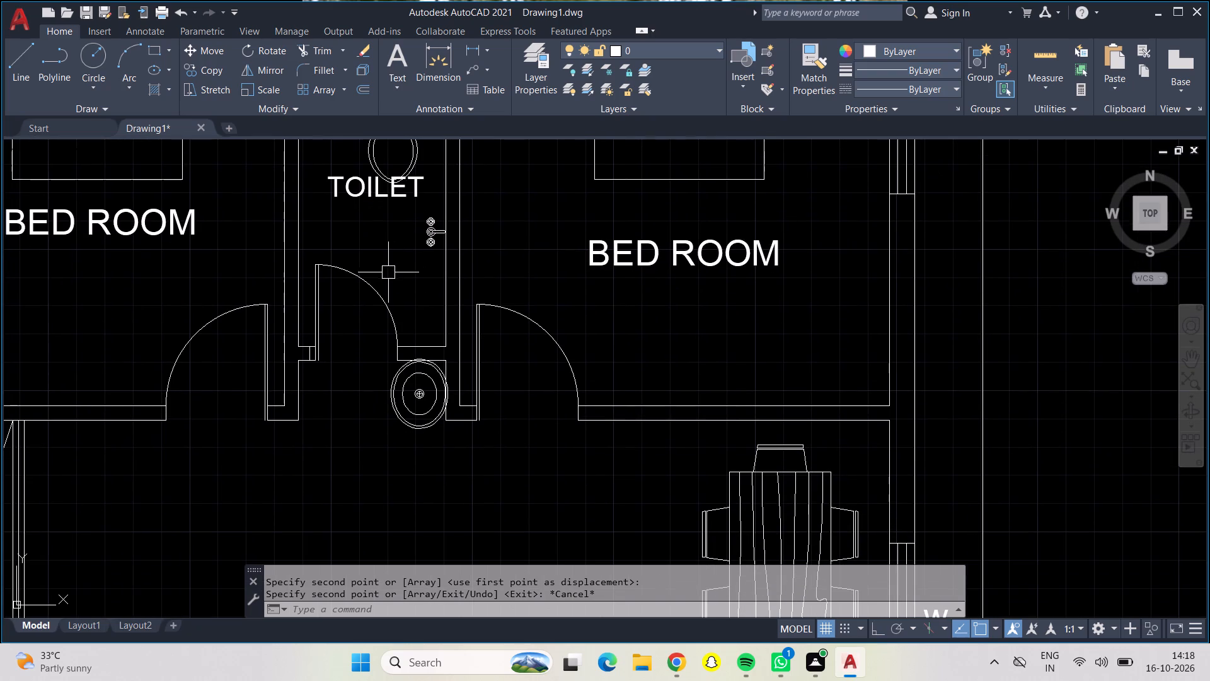
middle_click_drag(401, 286, 416, 206)
key("Escape")
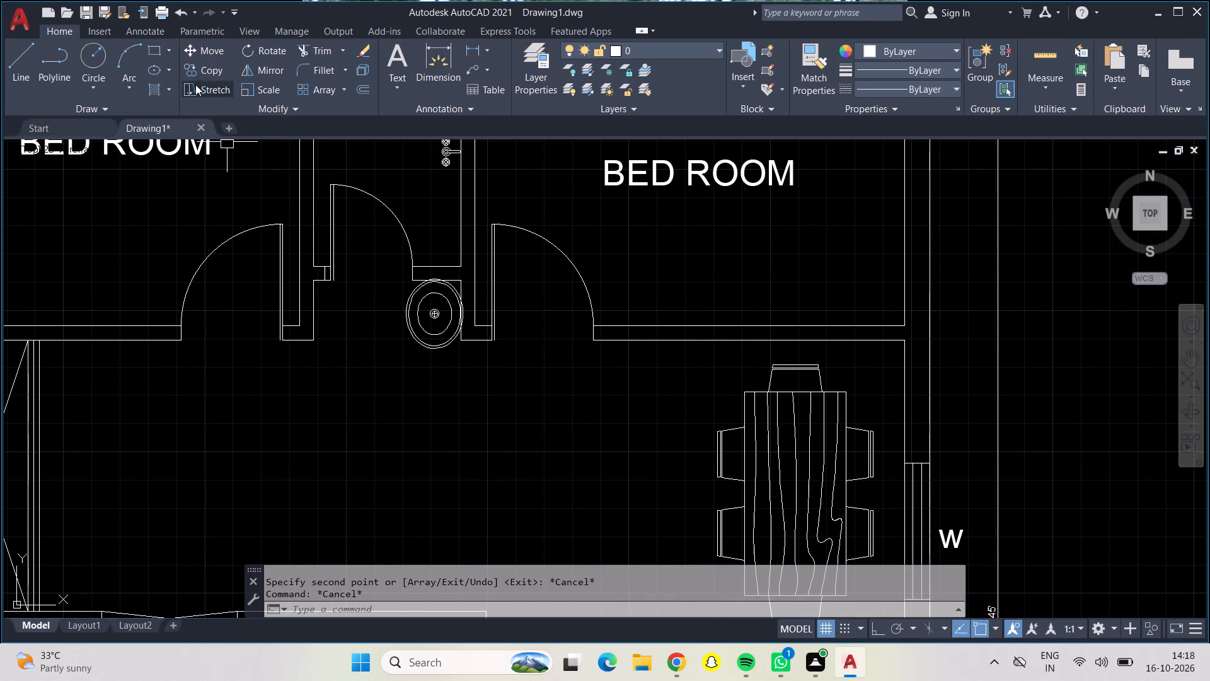
Start a multiline text box in the open hall south of the northern rooms, between the crossed shaft and the dining table.
left_click(391, 59)
middle_click_drag(251, 421, 275, 312)
scroll(254, 409, "down", 1)
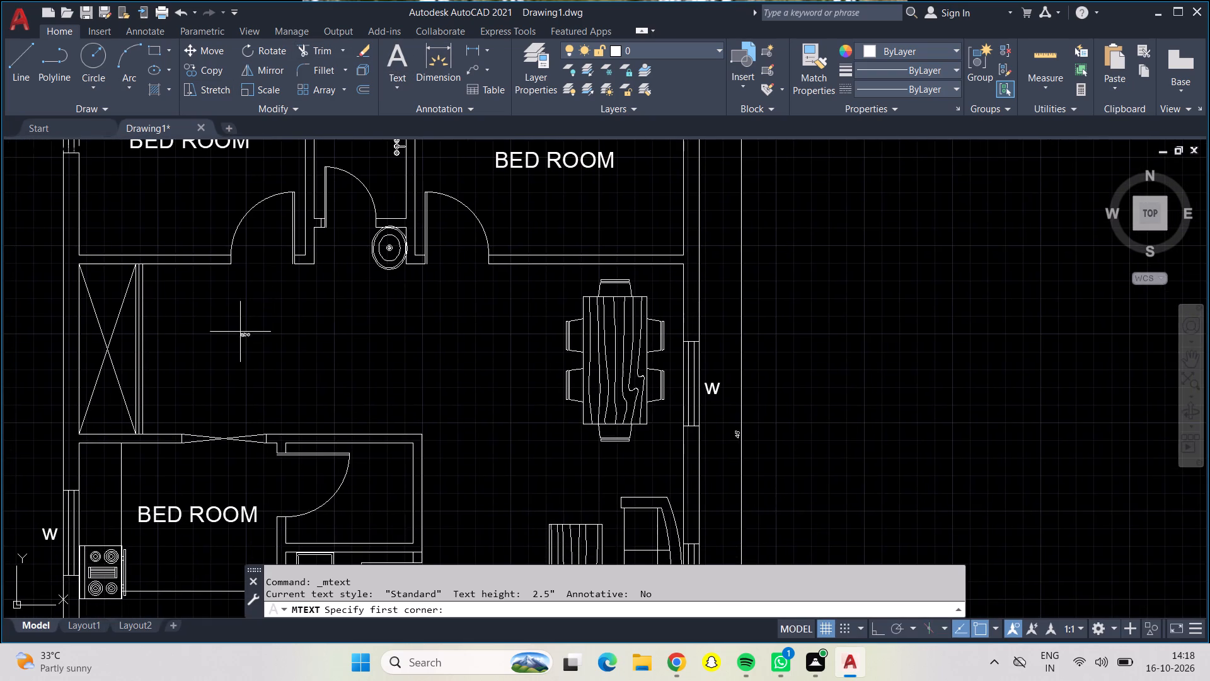
scroll(240, 328, "up", 2)
scroll(238, 326, "down", 1)
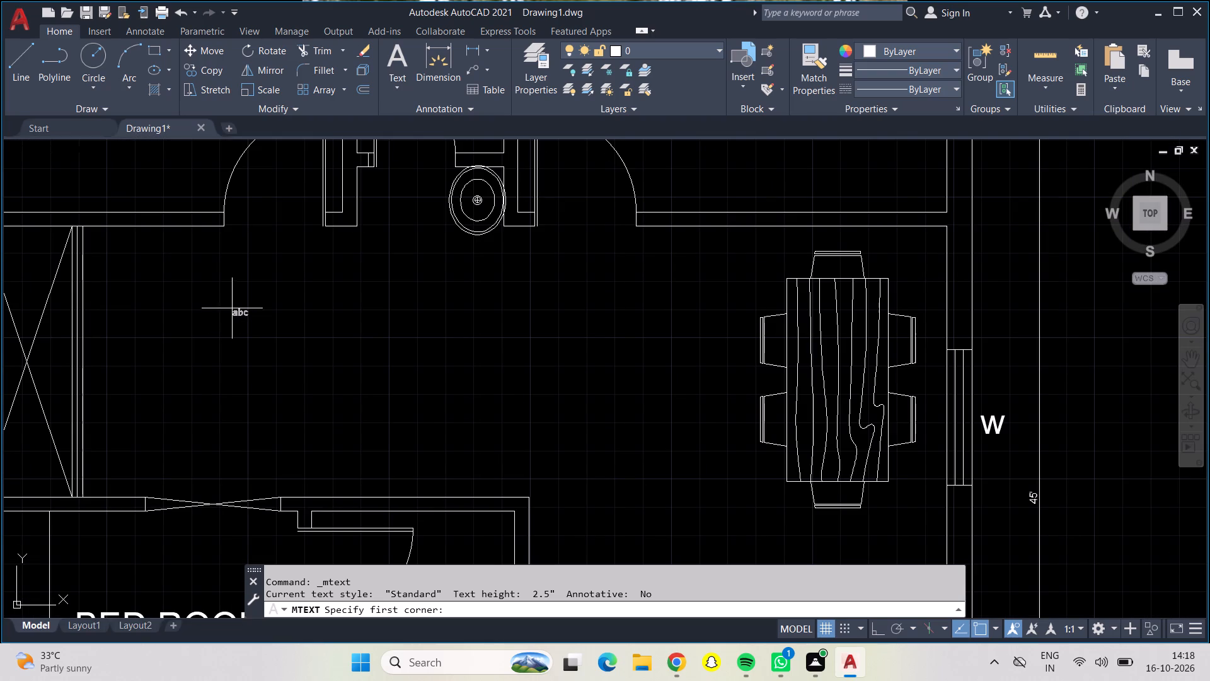
left_click(228, 306)
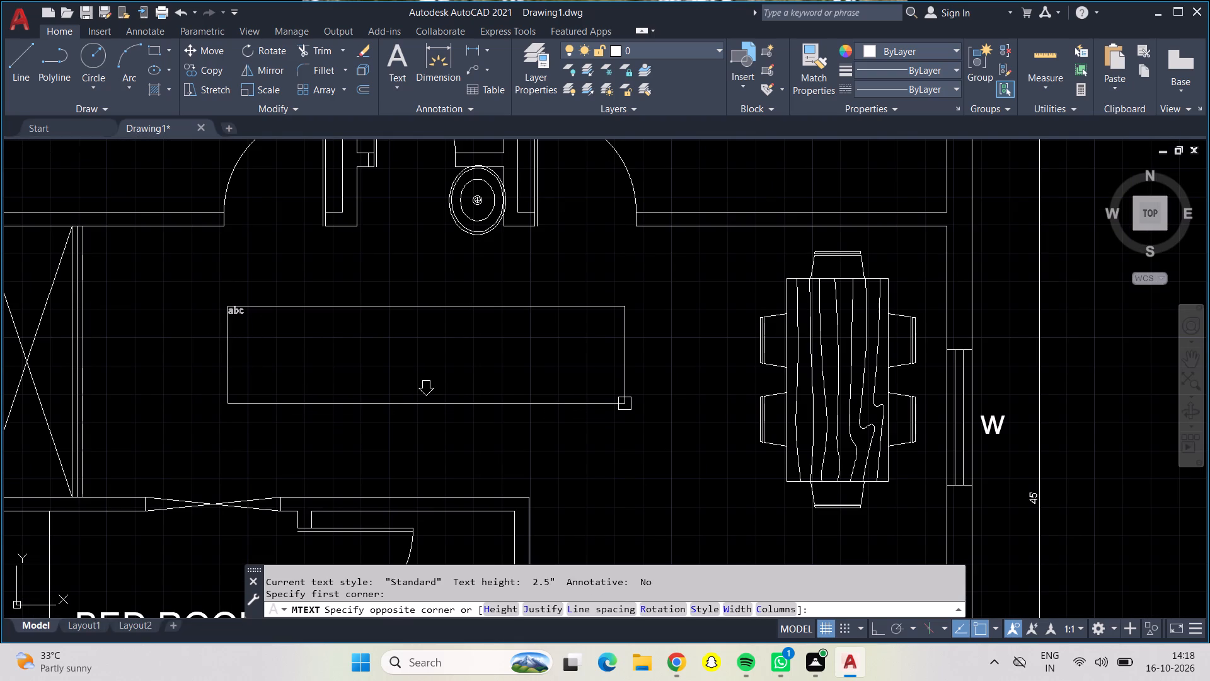
left_click(633, 401)
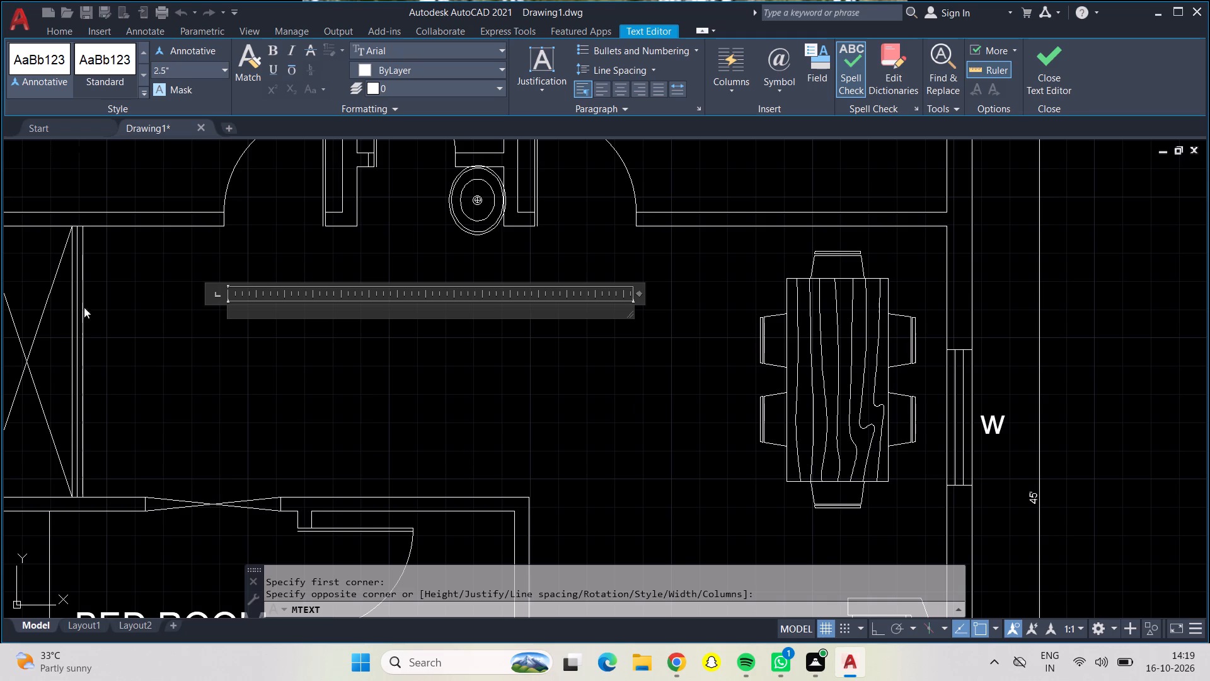
Set the hall label's text height to 12".
left_click(229, 67)
left_click(226, 69)
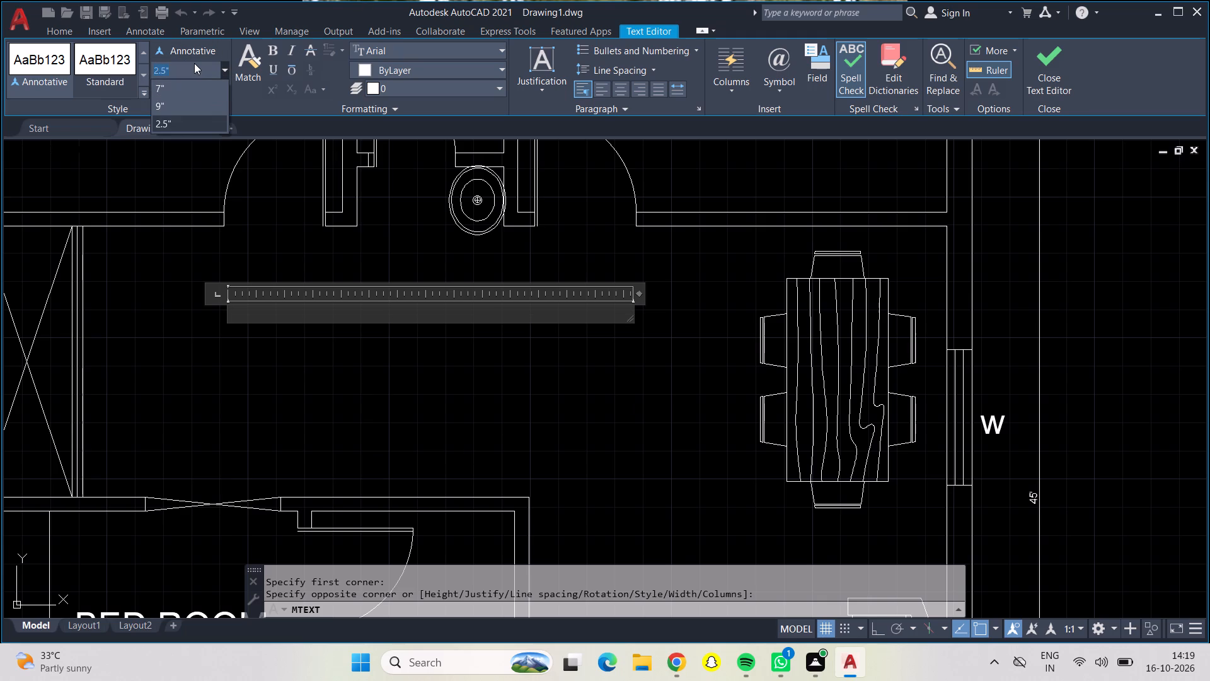
left_click(194, 61)
key("BackSpace")
key("BackSpace")
key("BackSpace")
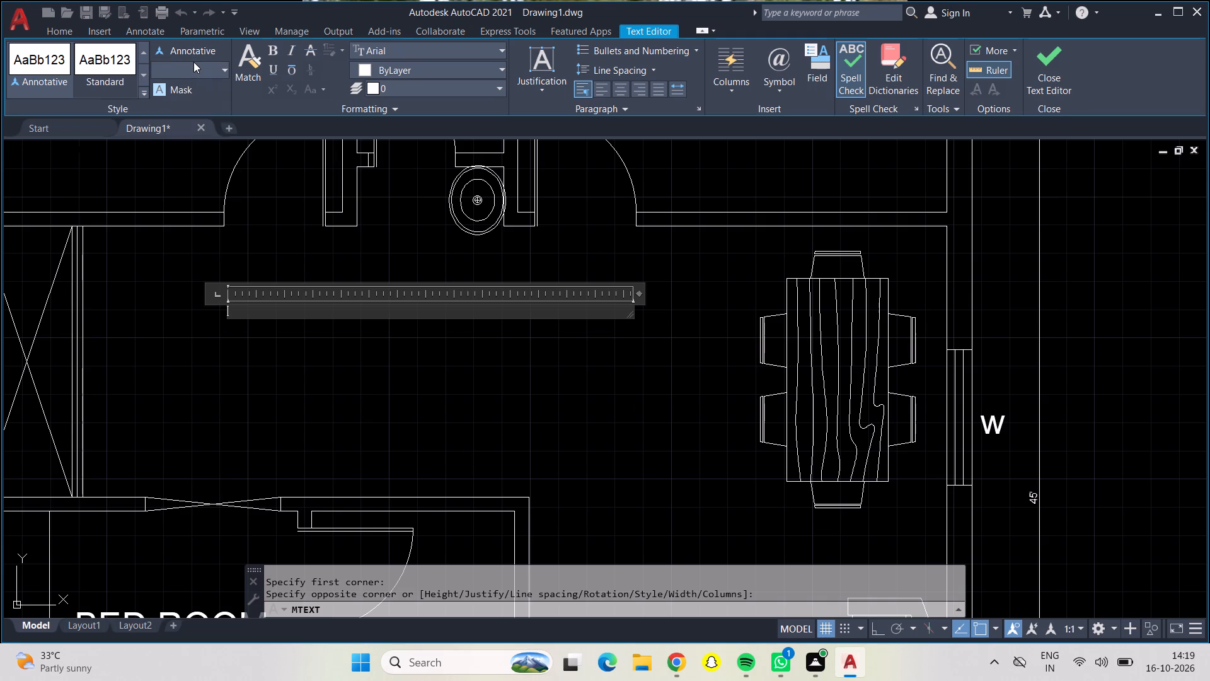
type("10\"")
key("BackSpace")
key("BackSpace")
key("BackSpace")
key("BackSpace")
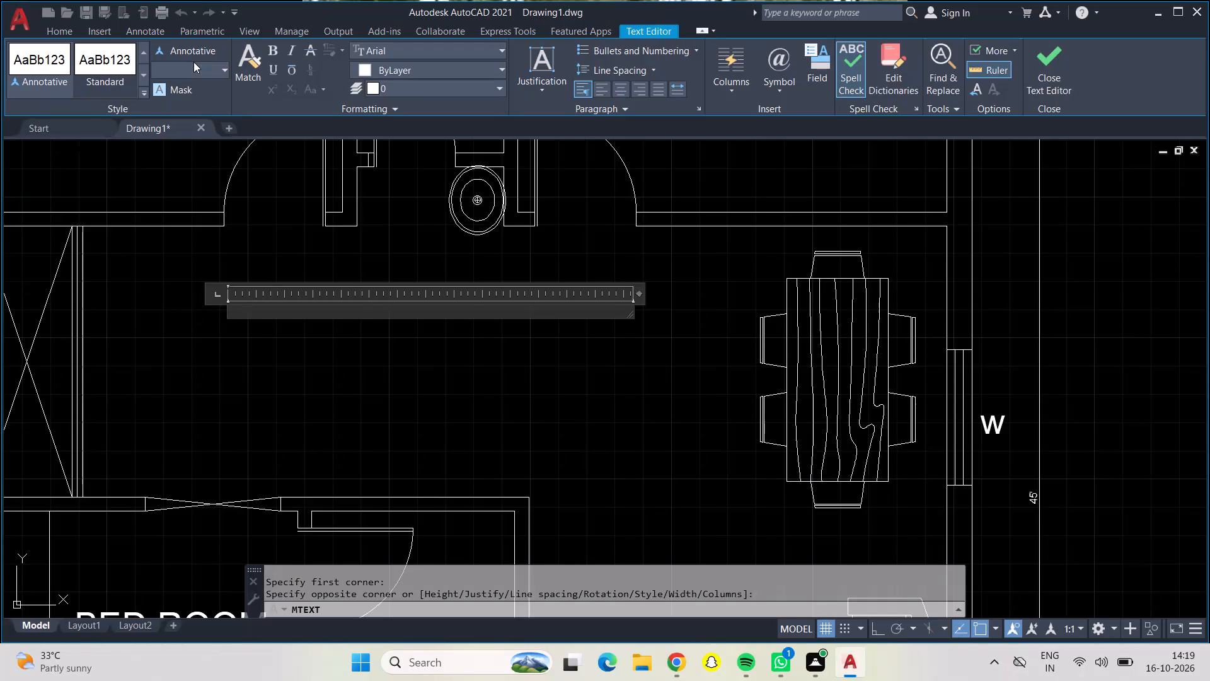
key("Return")
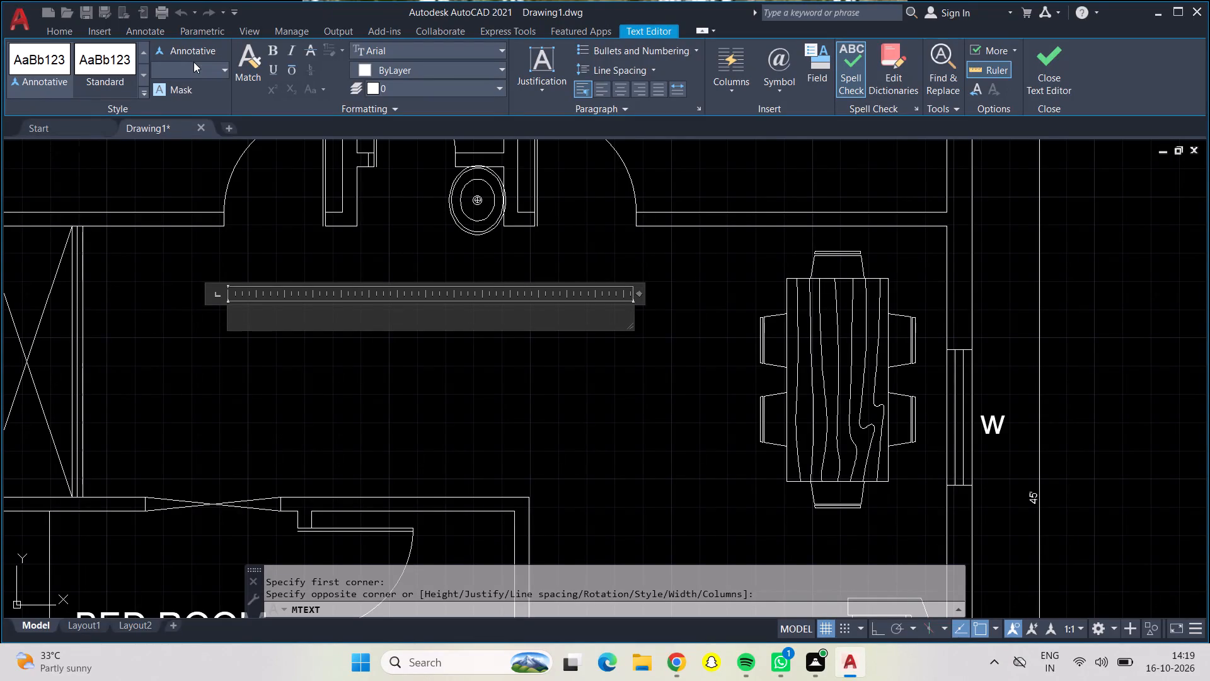
key("BackSpace")
left_click(193, 62)
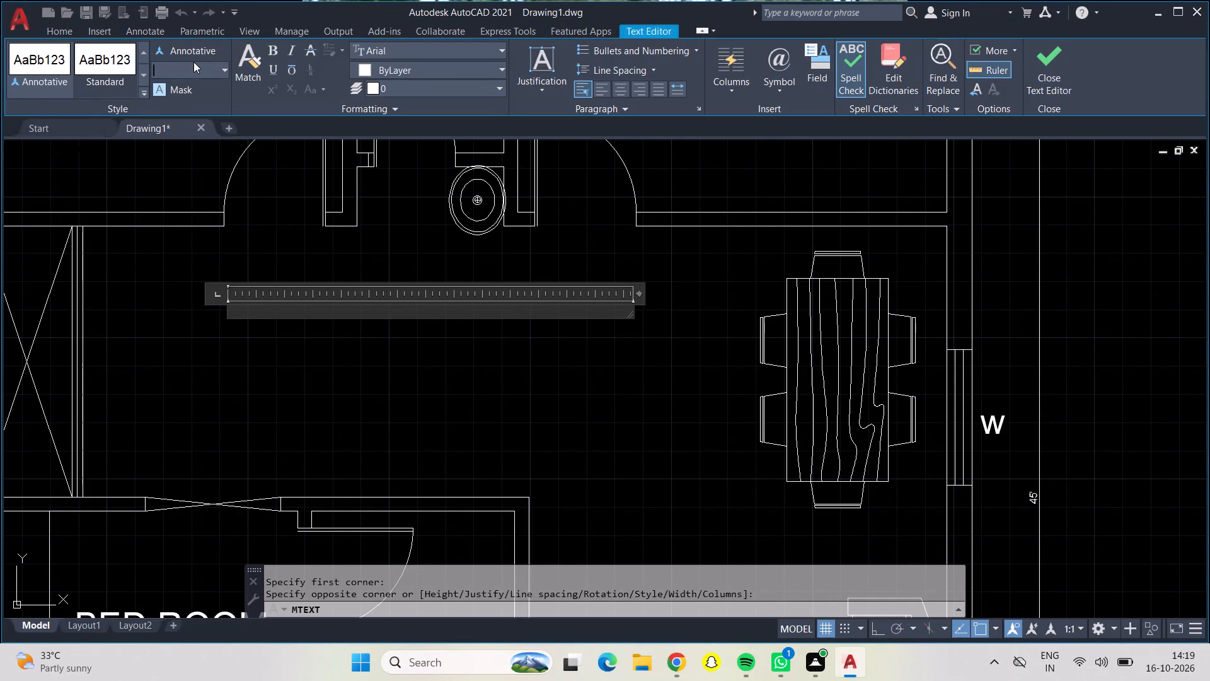
type("10")
key("BackSpace")
key("BackSpace")
type("12\"")
key("Return")
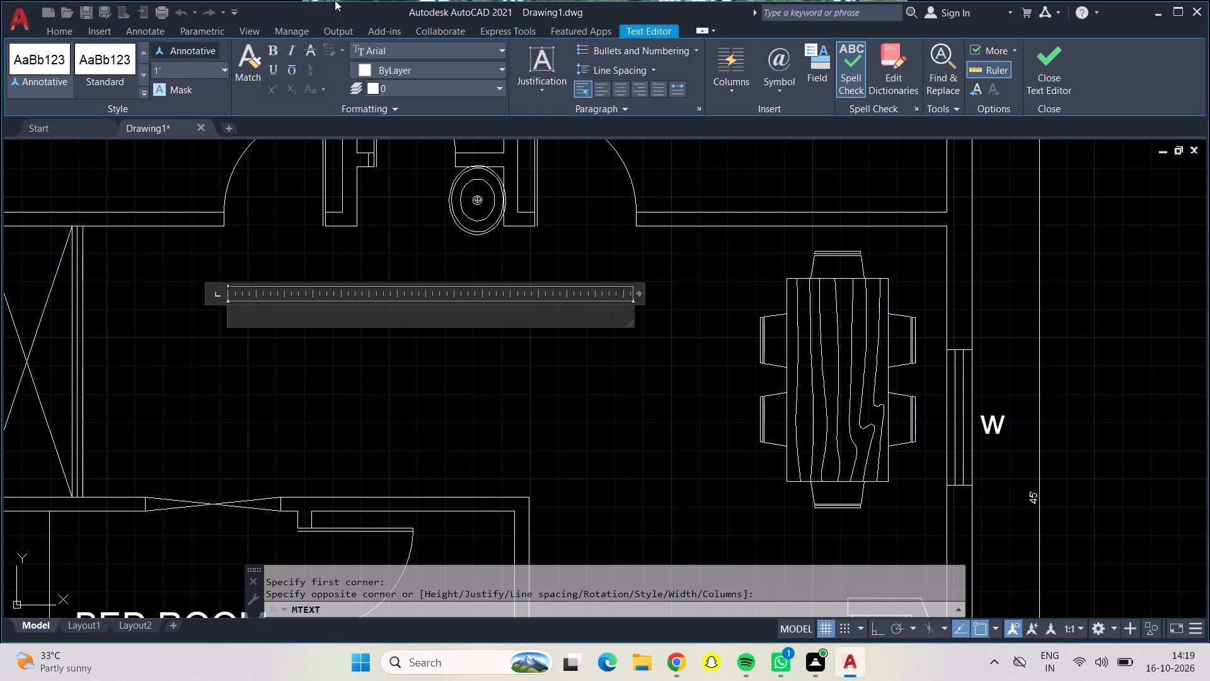
Centre the hall label's paragraph, enter LIVINGE HALL as its text and finish editing it.
left_click(623, 90)
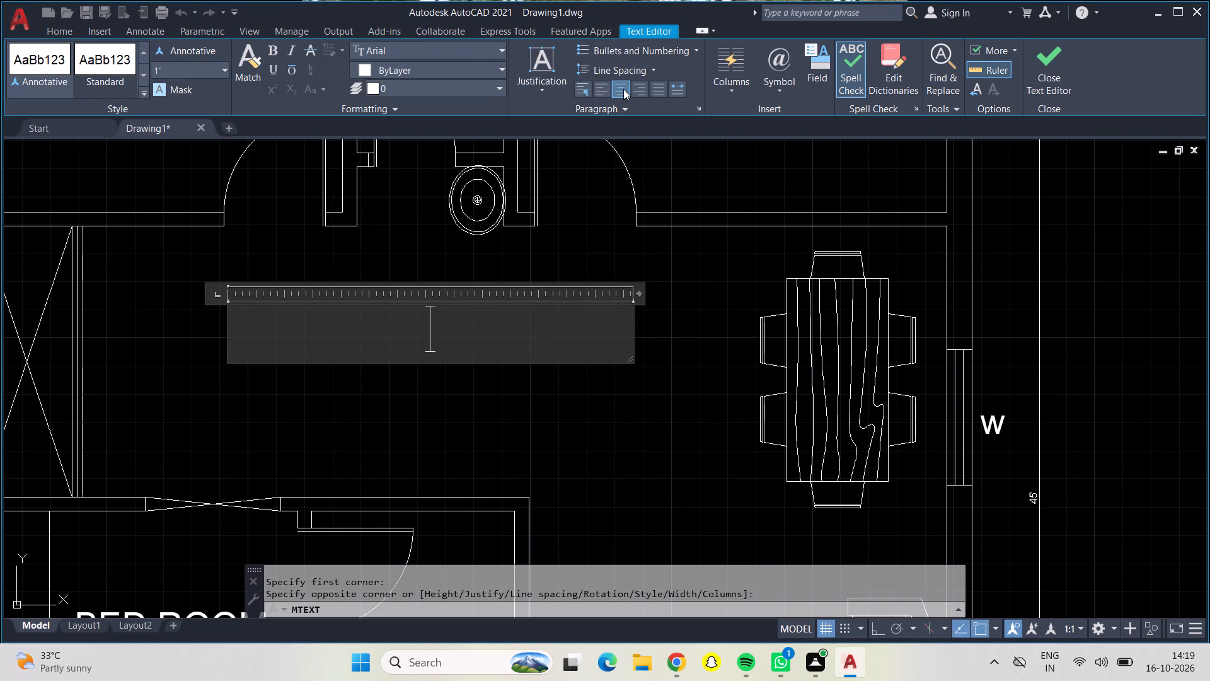
type("LIVINGE")
left_click(401, 342)
type("LIVIN")
type("GE")
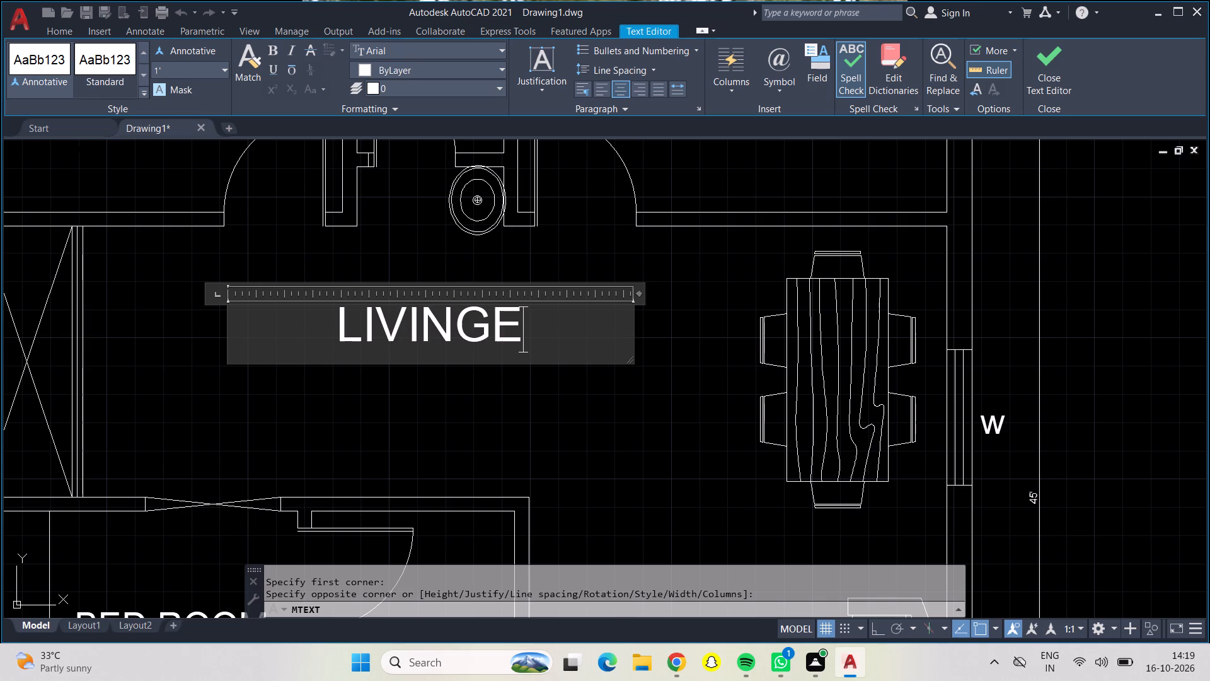
key("space")
type("HALL")
key("space")
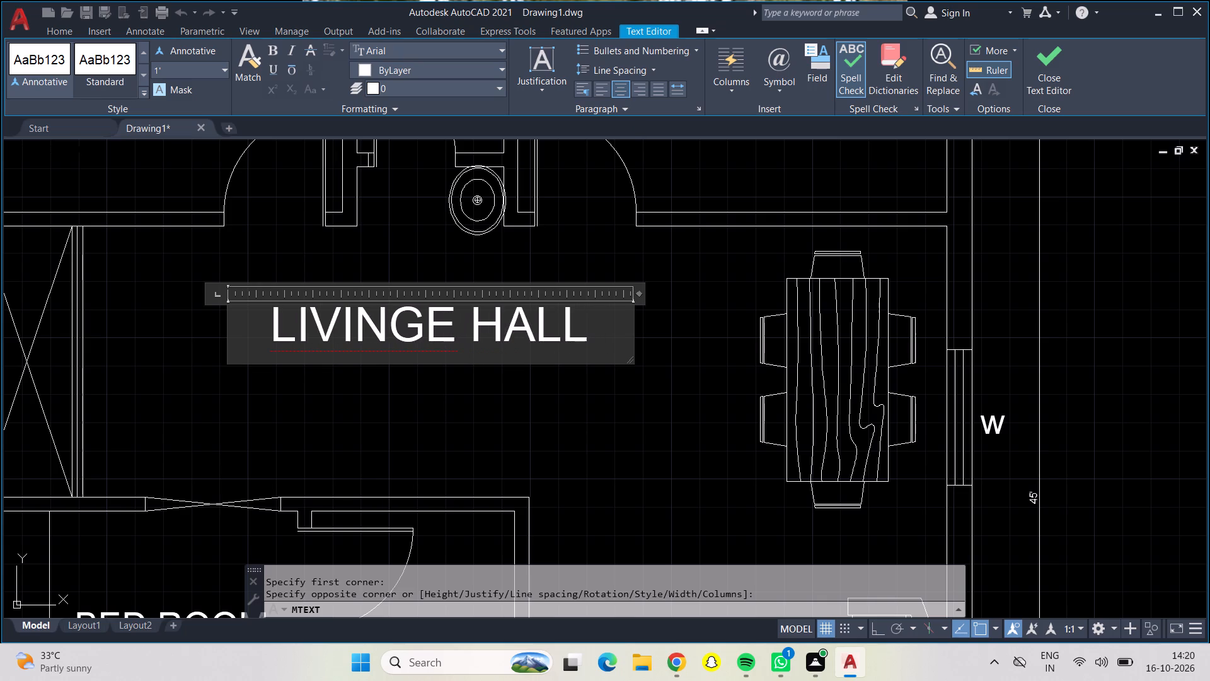
left_click(387, 384)
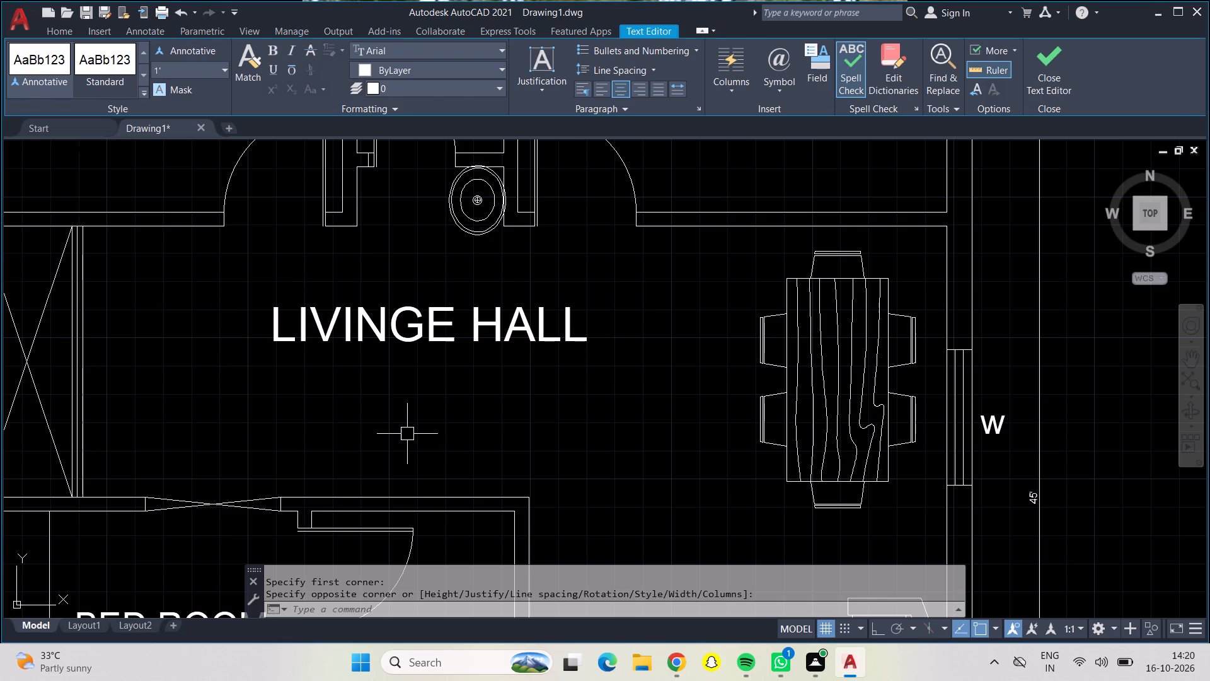
Review the room labels across the plan, from the hall to the staircase room and the southern bedroom.
scroll(481, 376, "down", 3)
middle_click_drag(482, 379, 478, 291)
middle_click_drag(486, 293, 473, 289)
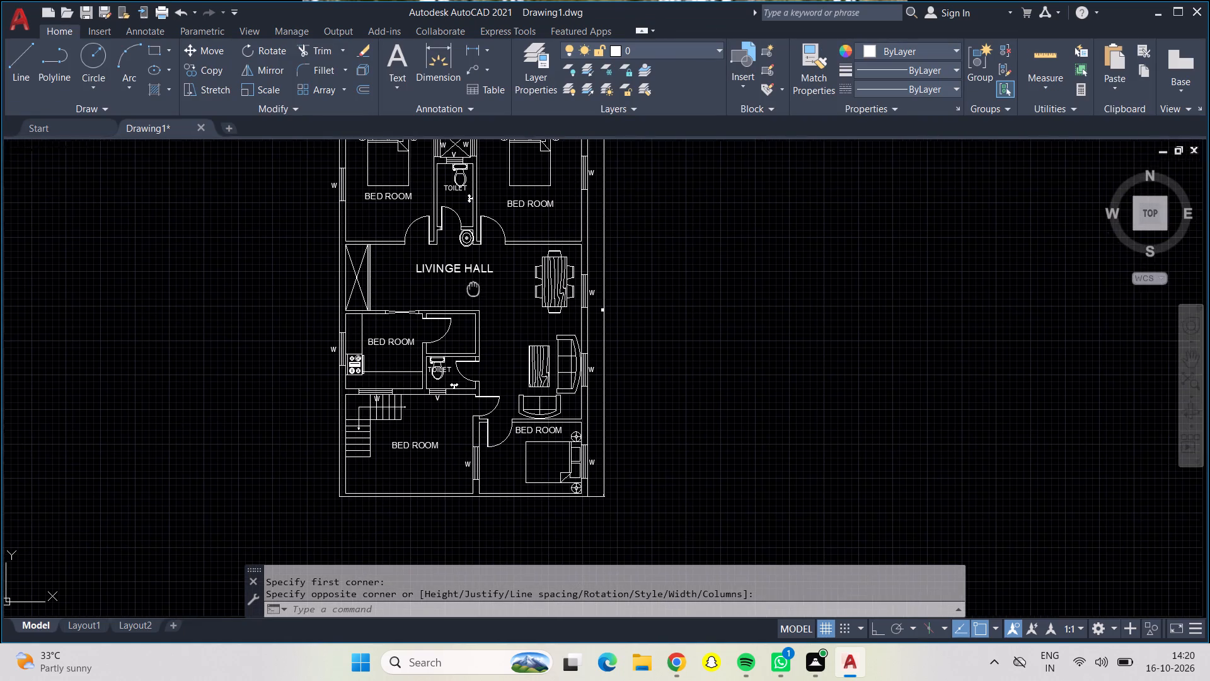
middle_click_drag(473, 289, 467, 287)
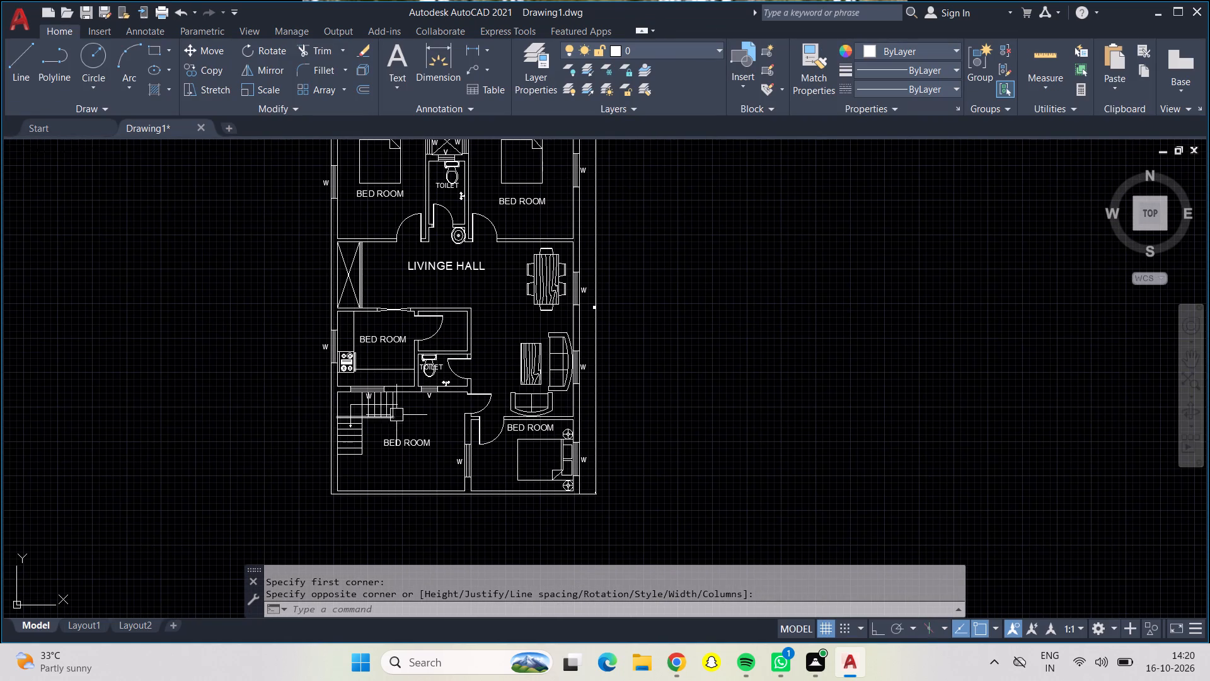
scroll(393, 436, "up", 2)
middle_click_drag(458, 431, 456, 370)
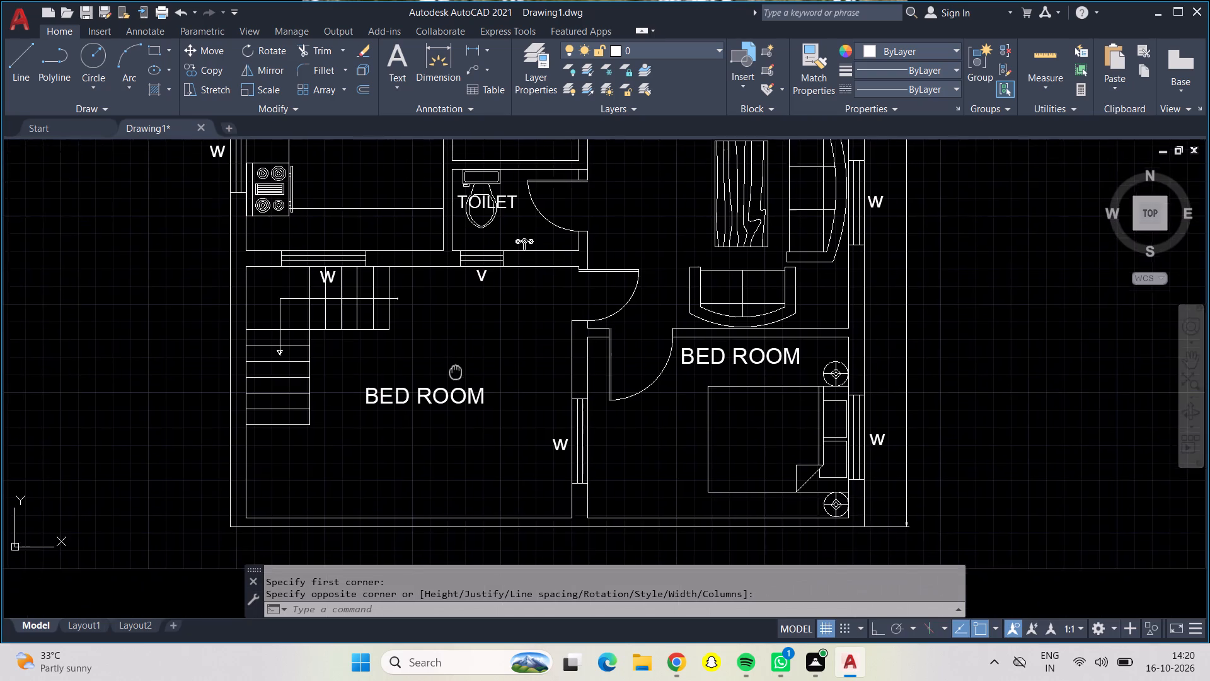
middle_click_drag(456, 370, 461, 347)
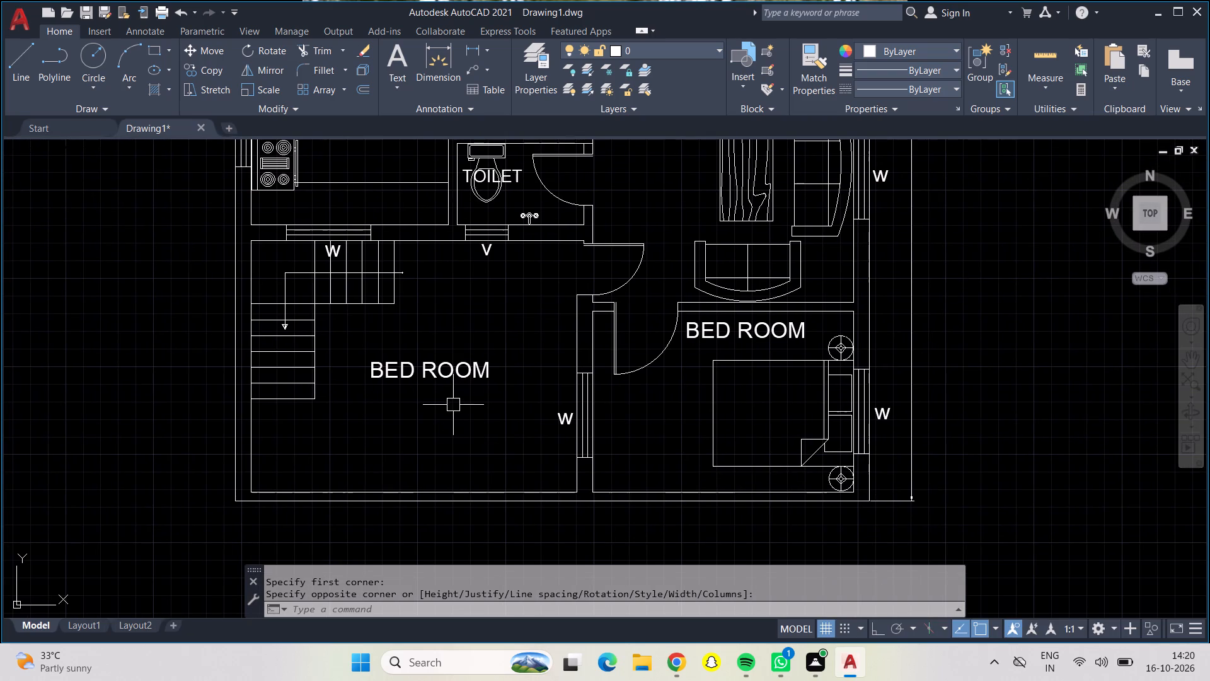
middle_click_drag(454, 407, 463, 436)
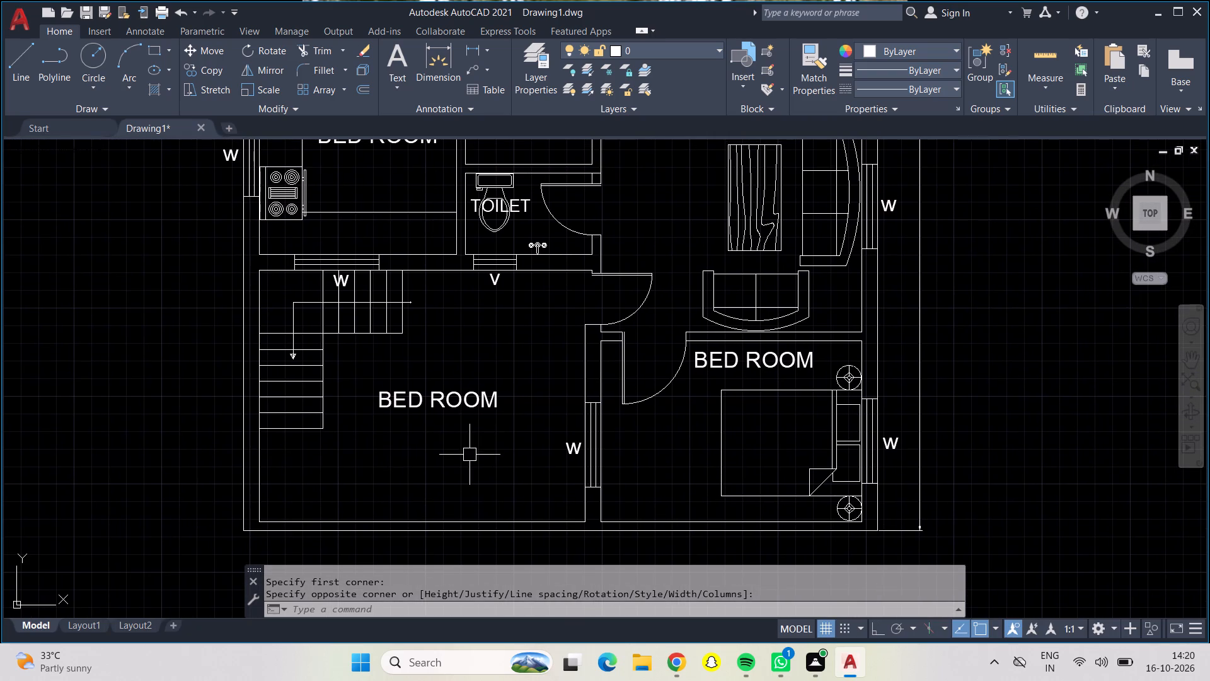
middle_click_drag(470, 456, 463, 429)
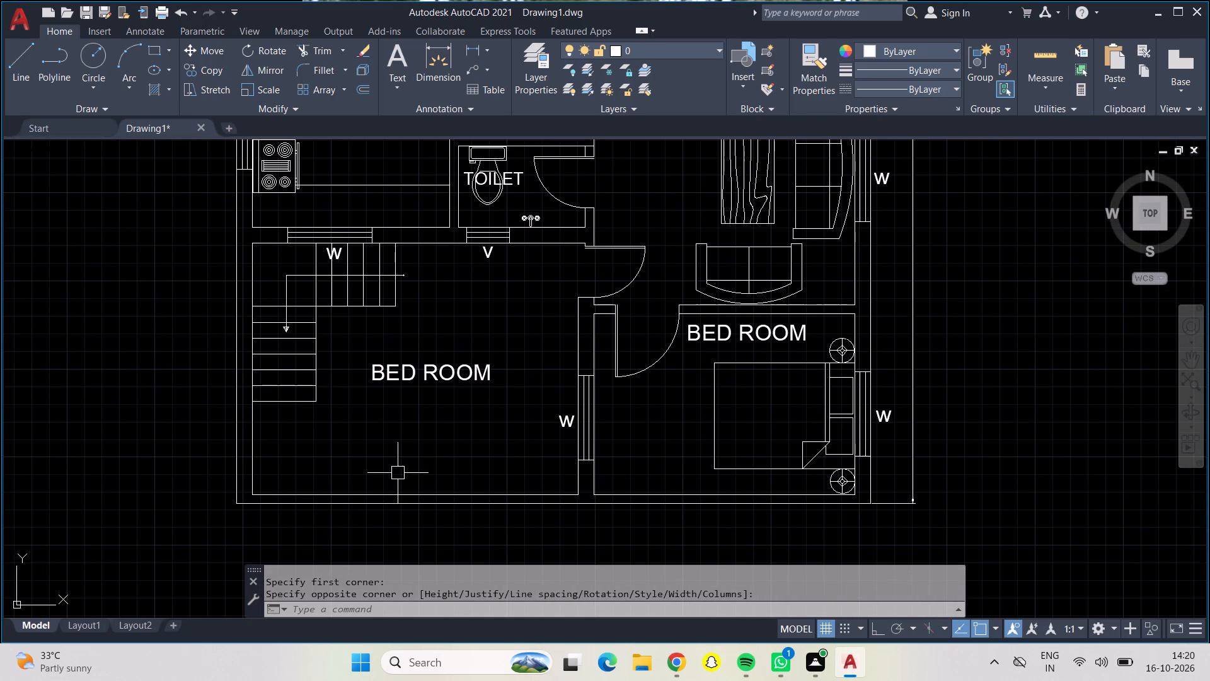
scroll(397, 473, "down", 2)
middle_click_drag(442, 434, 468, 501)
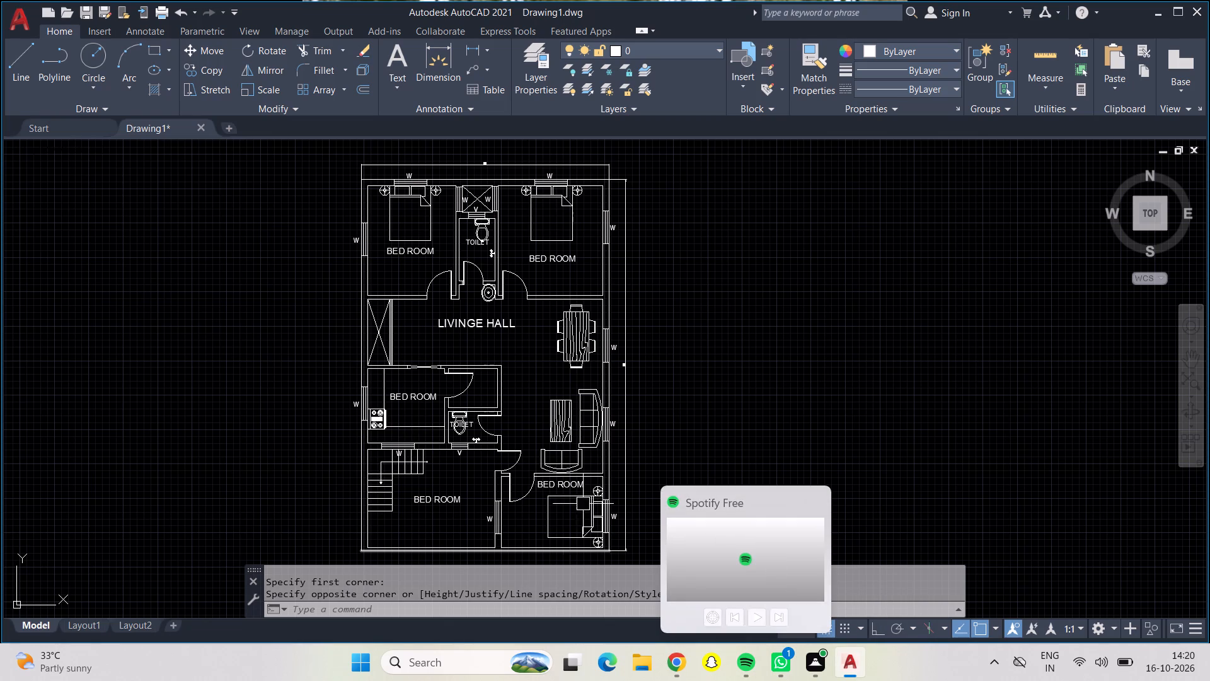
scroll(489, 468, "down", 1)
middle_click_drag(488, 467, 527, 405)
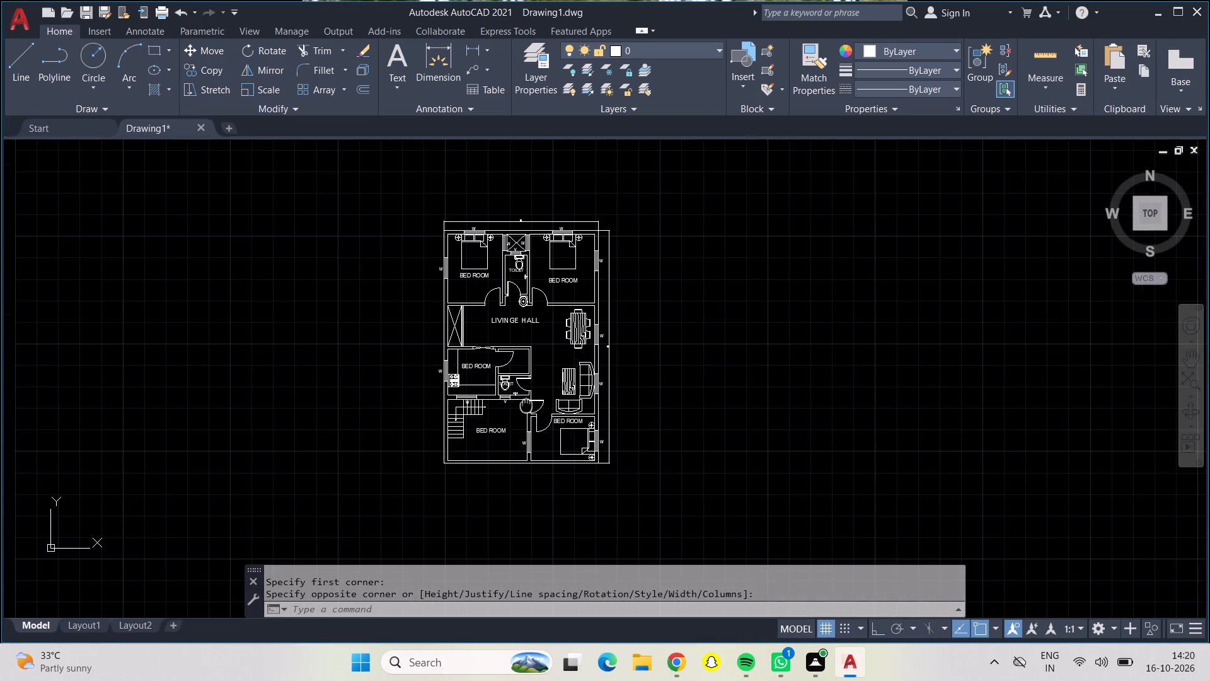
middle_click_drag(527, 405, 521, 379)
middle_click_drag(522, 390, 509, 437)
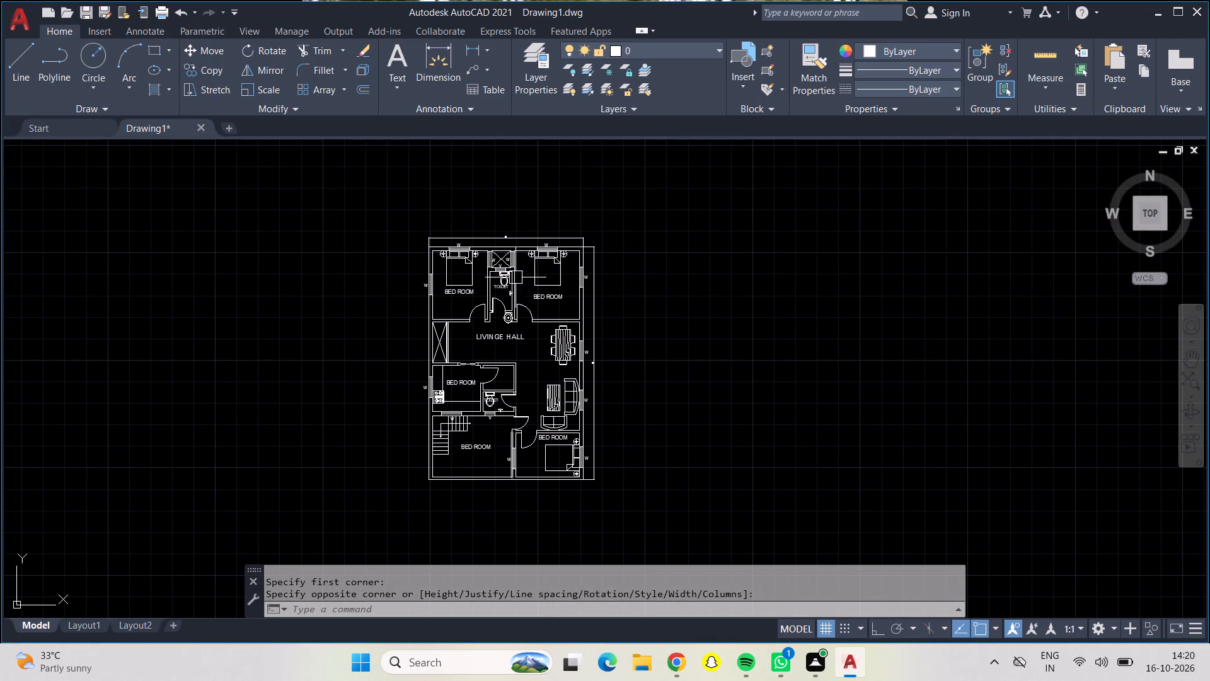
Dimension the northwestern bedroom's north-south length between its eastern inner corners, placing the dimension line just inside the east wall.
scroll(471, 289, "up", 4)
scroll(483, 322, "down", 1)
middle_click_drag(484, 322, 495, 346)
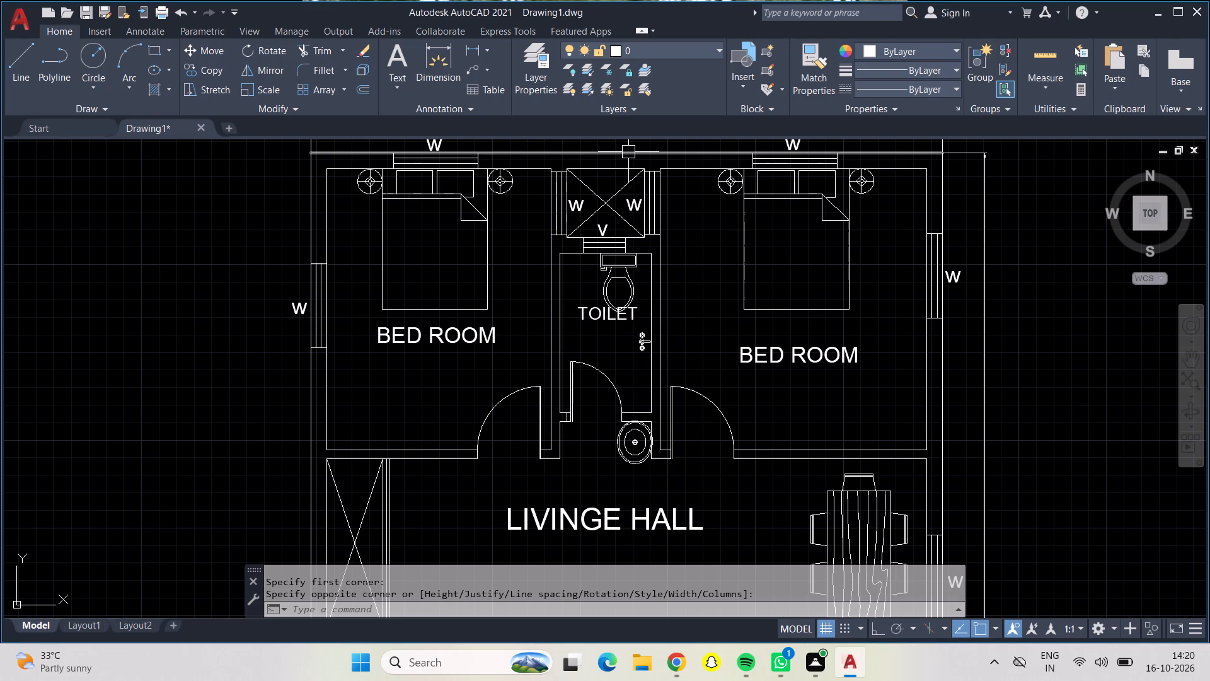
left_click(437, 66)
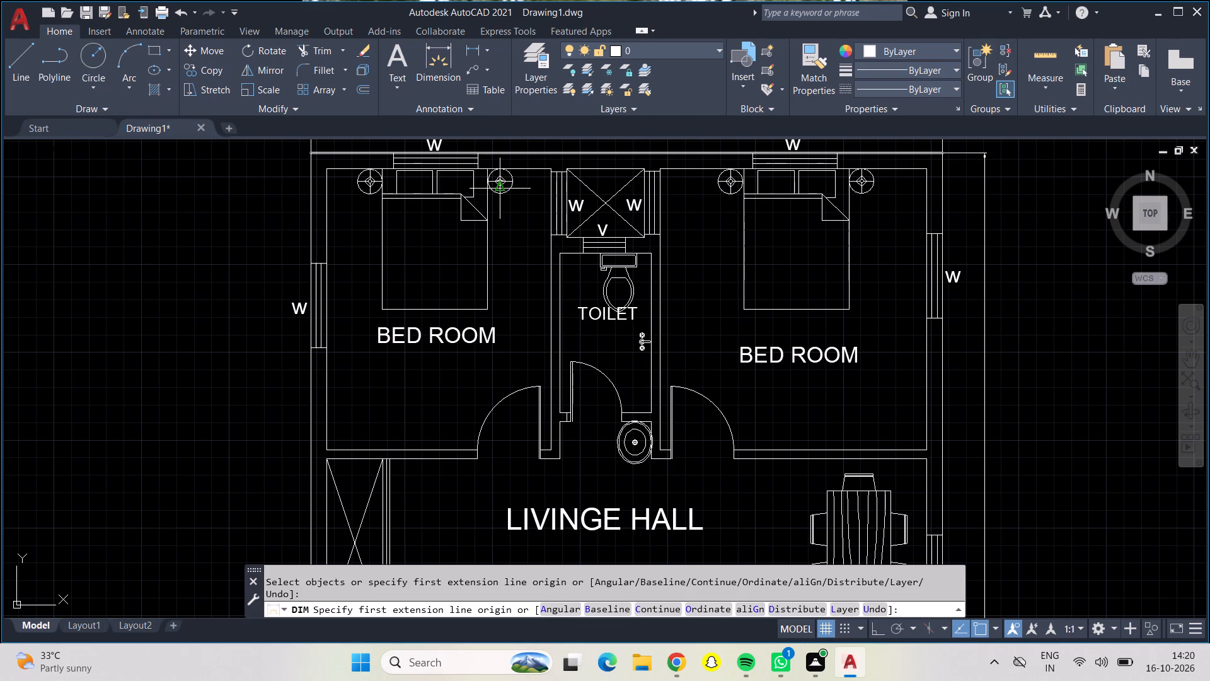
left_click(547, 166)
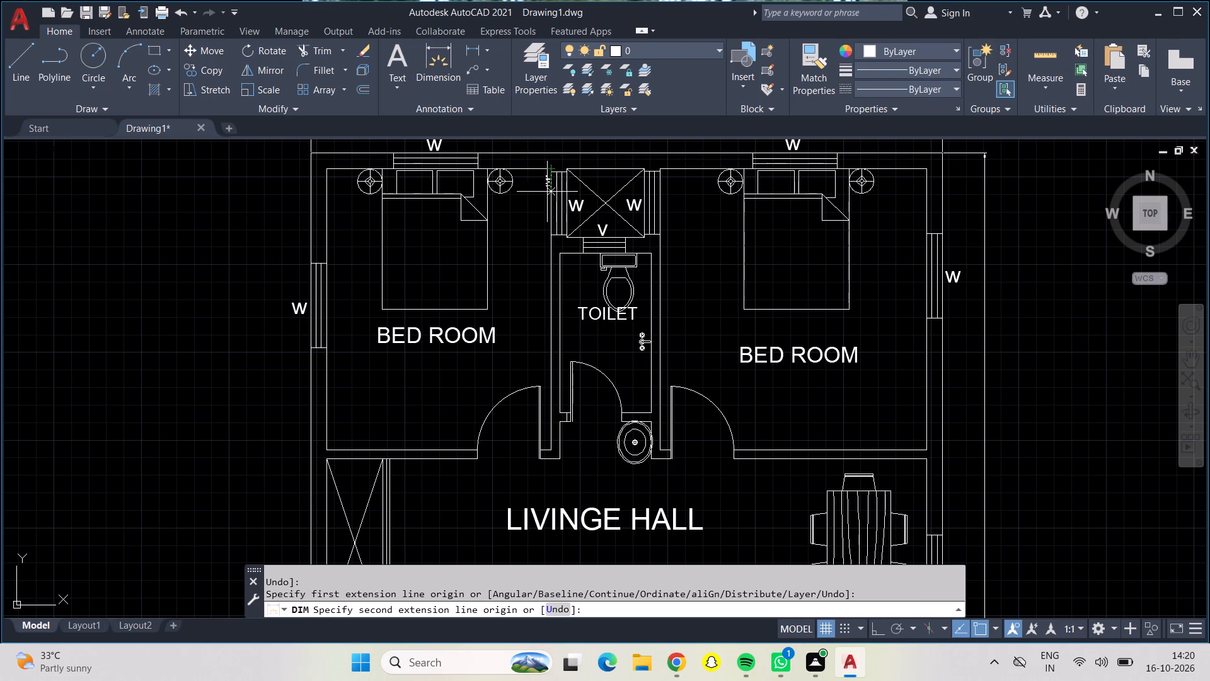
left_click(554, 449)
left_click(524, 436)
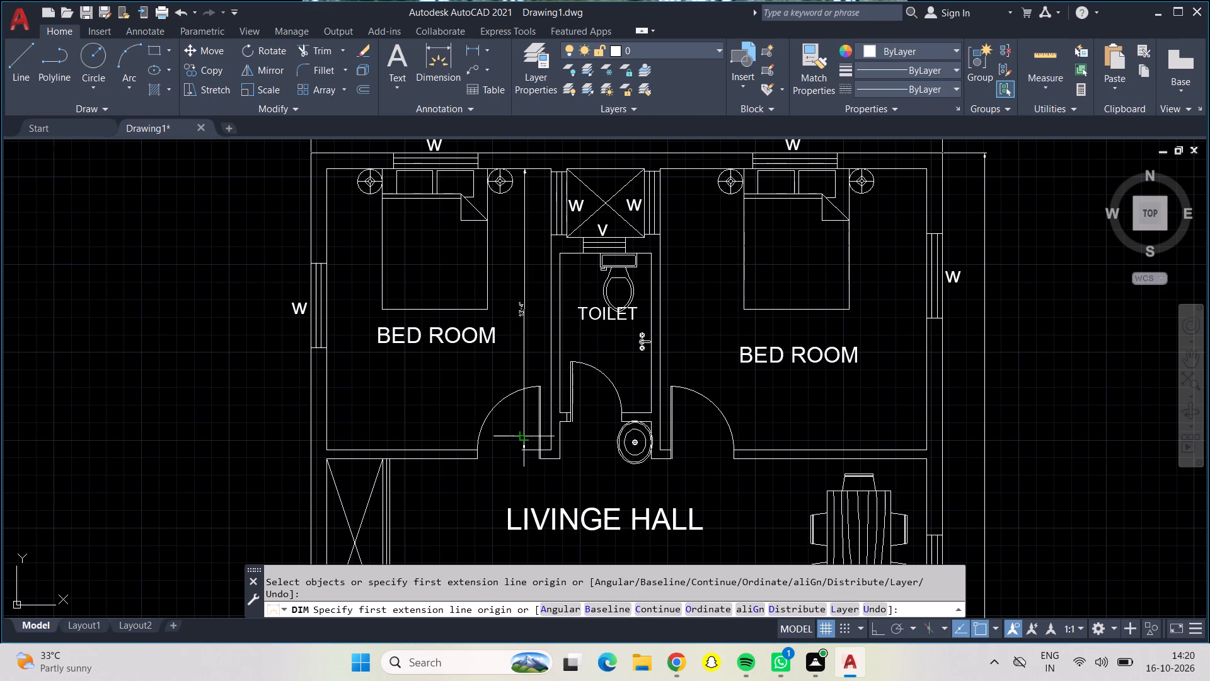
Dimension the northwestern bedroom's east-west width between its northern inner corners, placing the dimension line across the bed.
left_click(330, 173)
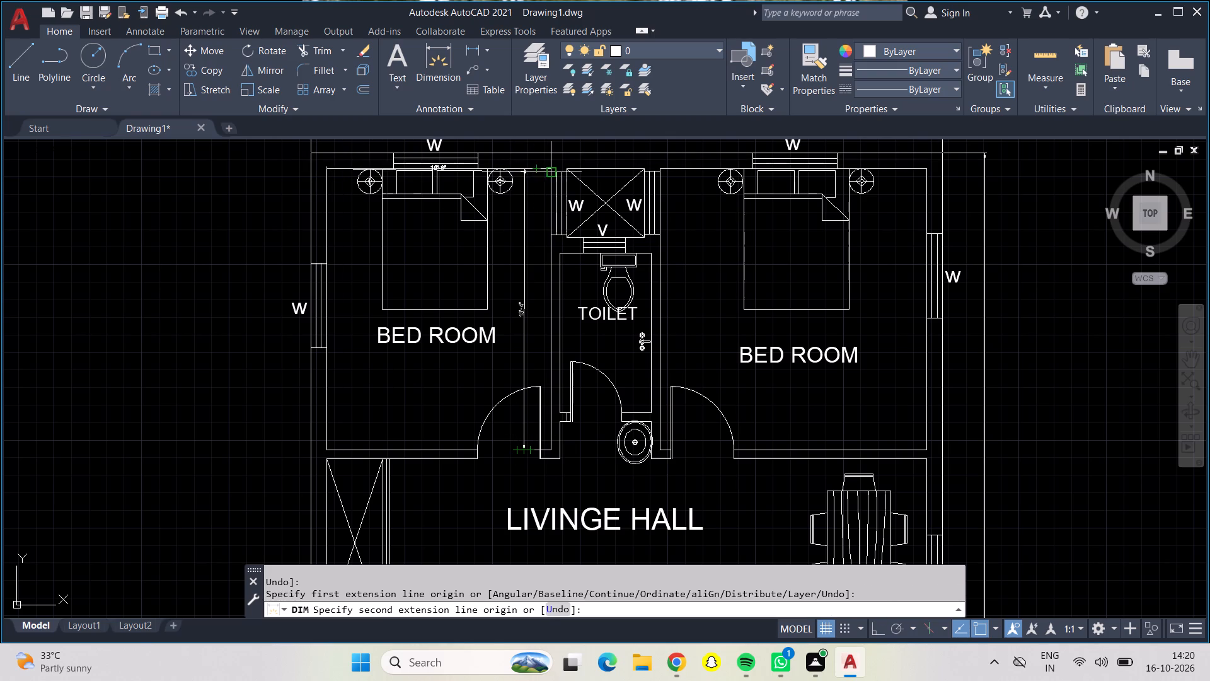
left_click(550, 168)
left_click(553, 252)
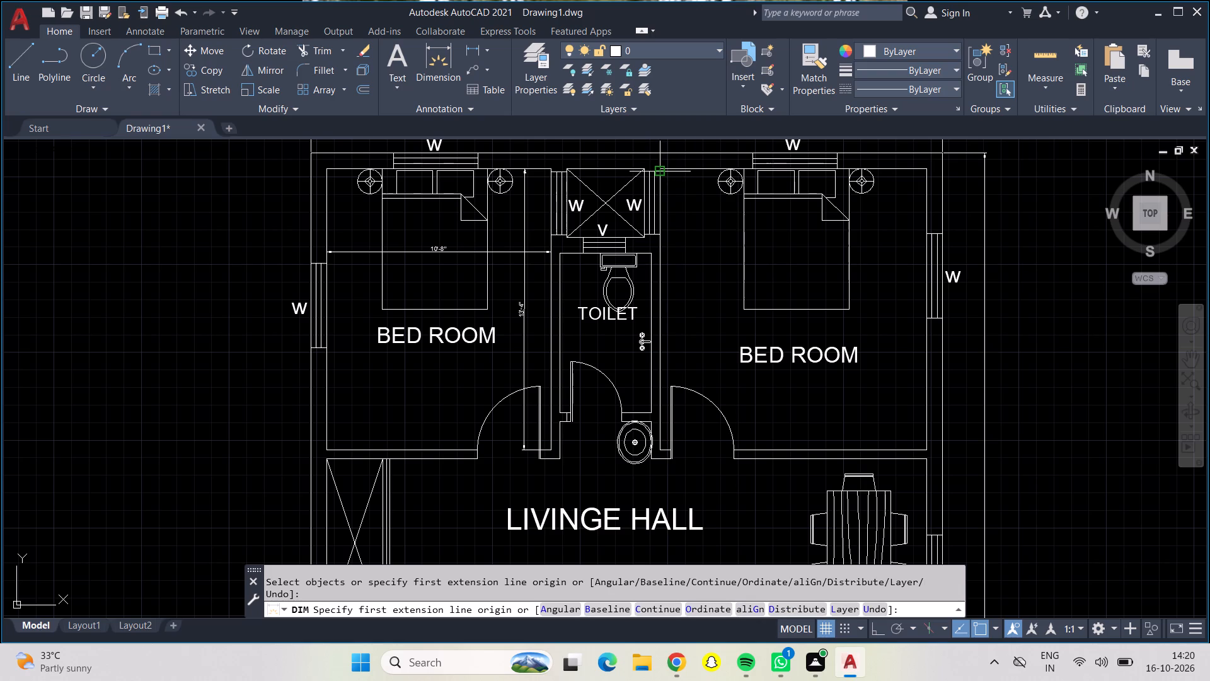
Dimension the northeastern bedroom's east-west width between its northern inner corners, placing the dimension line across the upper part of the bed.
scroll(660, 173, "up", 3)
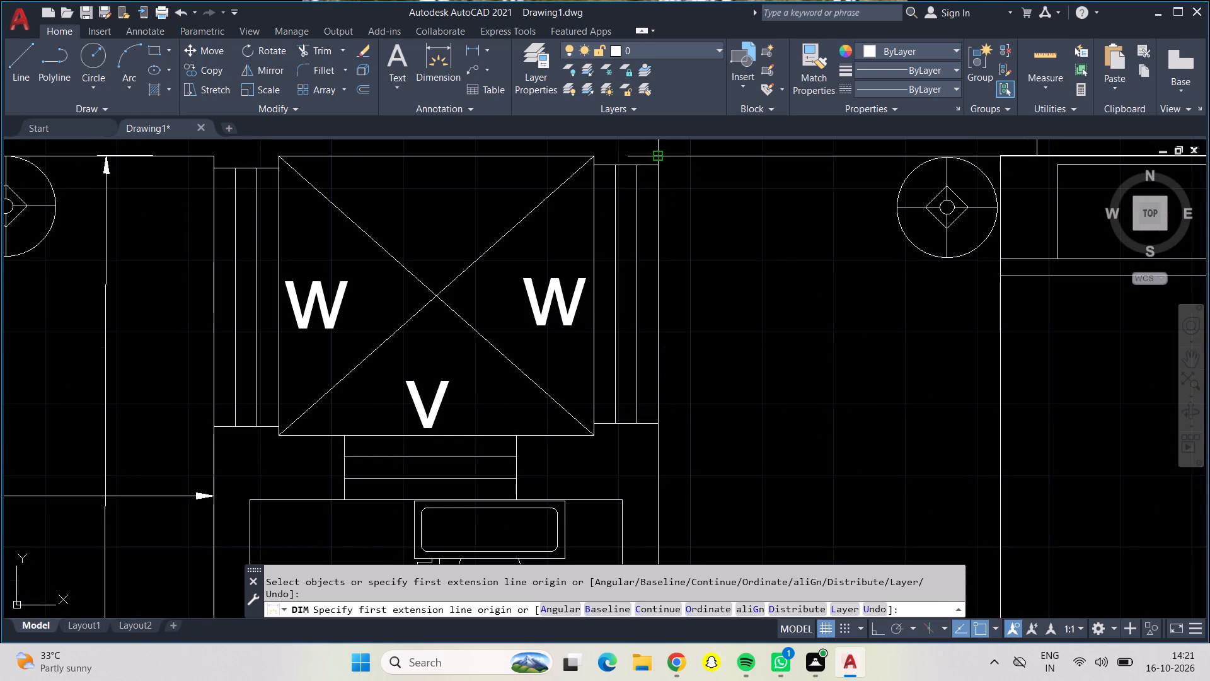
left_click(657, 155)
scroll(717, 191, "down", 2)
middle_click_drag(729, 209, 553, 197)
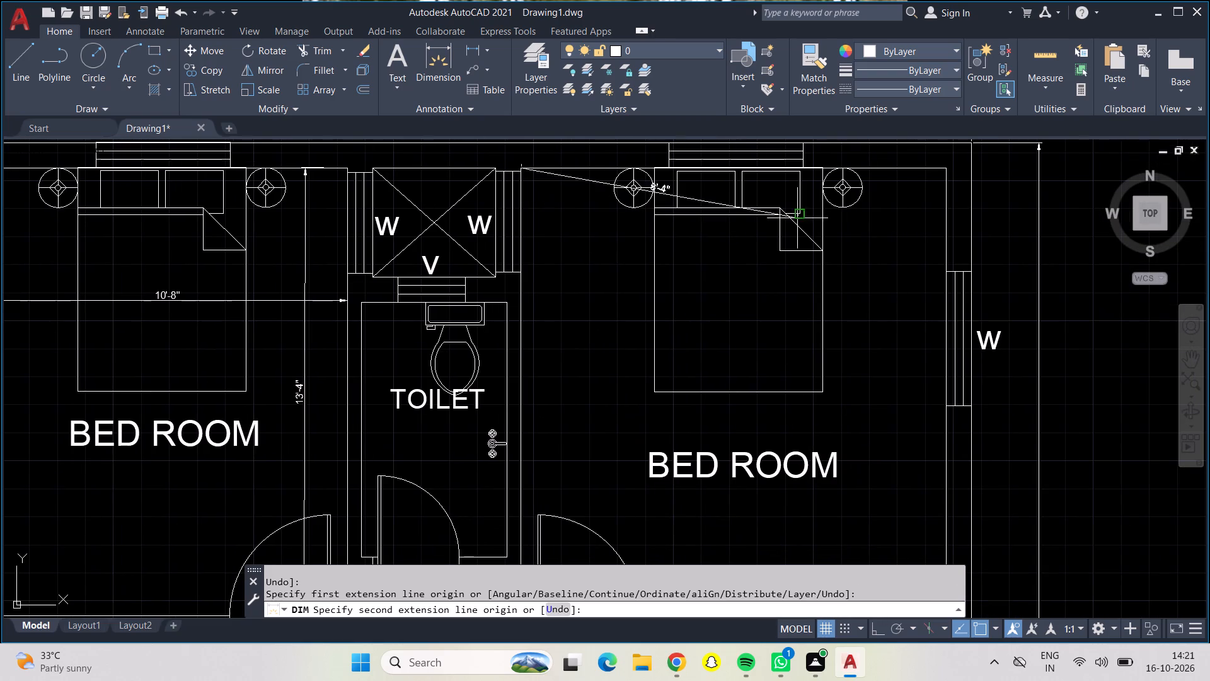
left_click(948, 165)
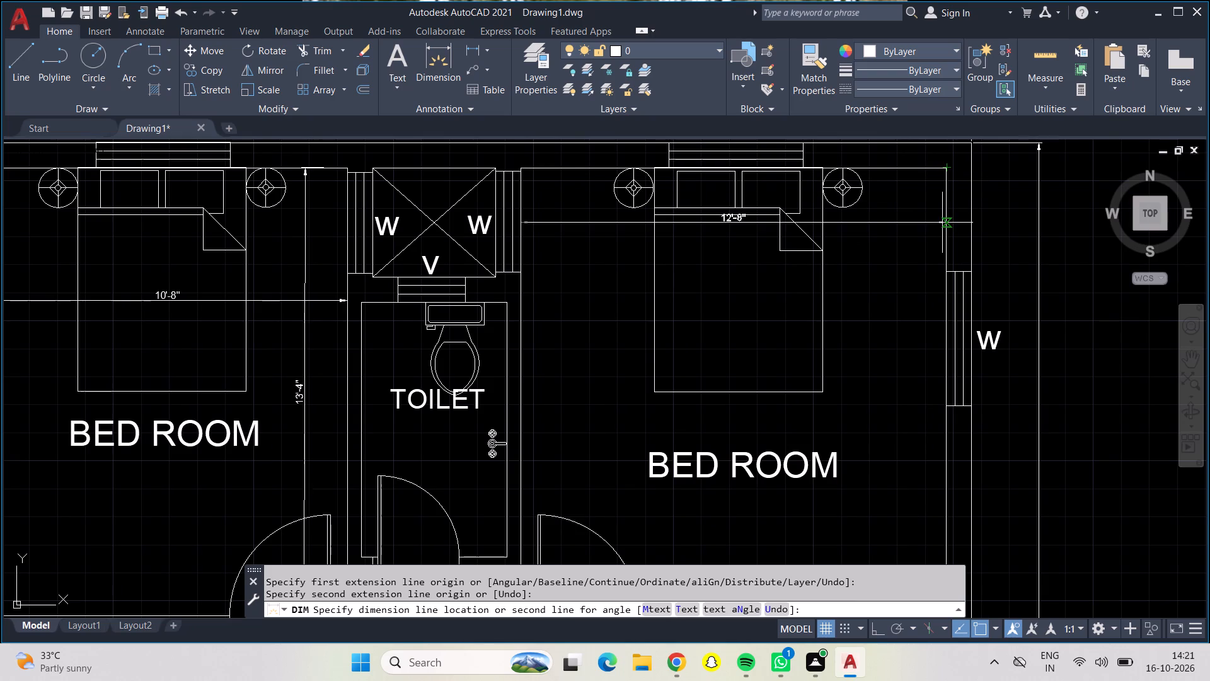
left_click(942, 238)
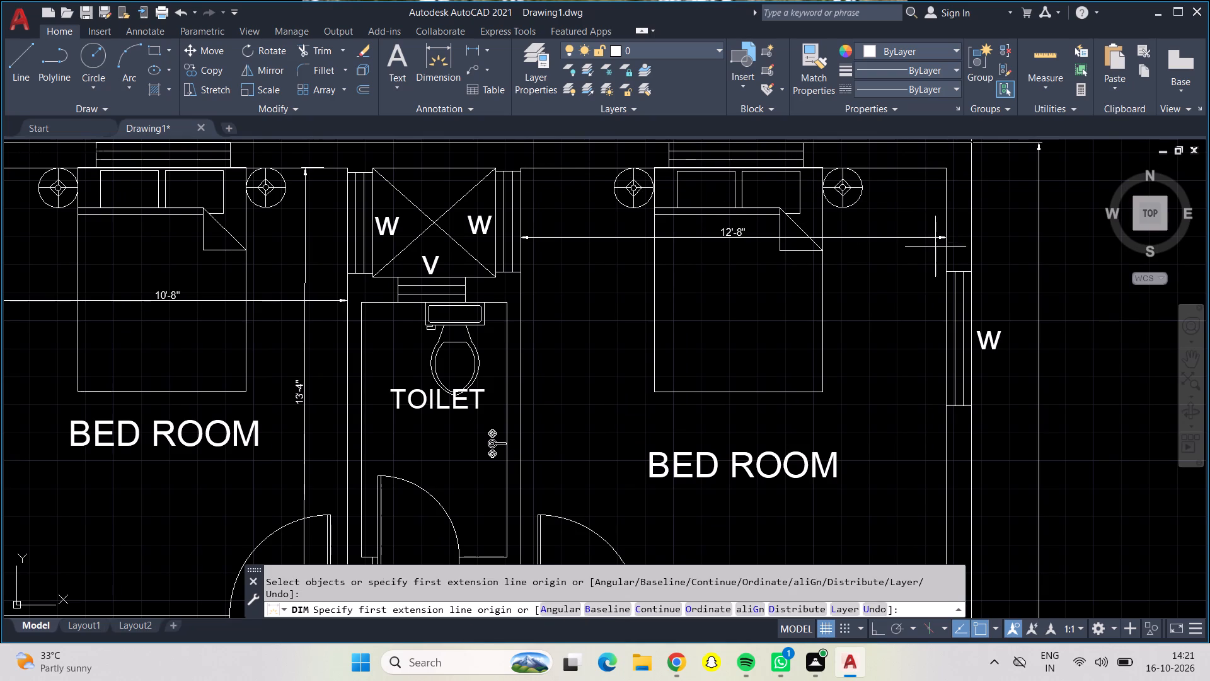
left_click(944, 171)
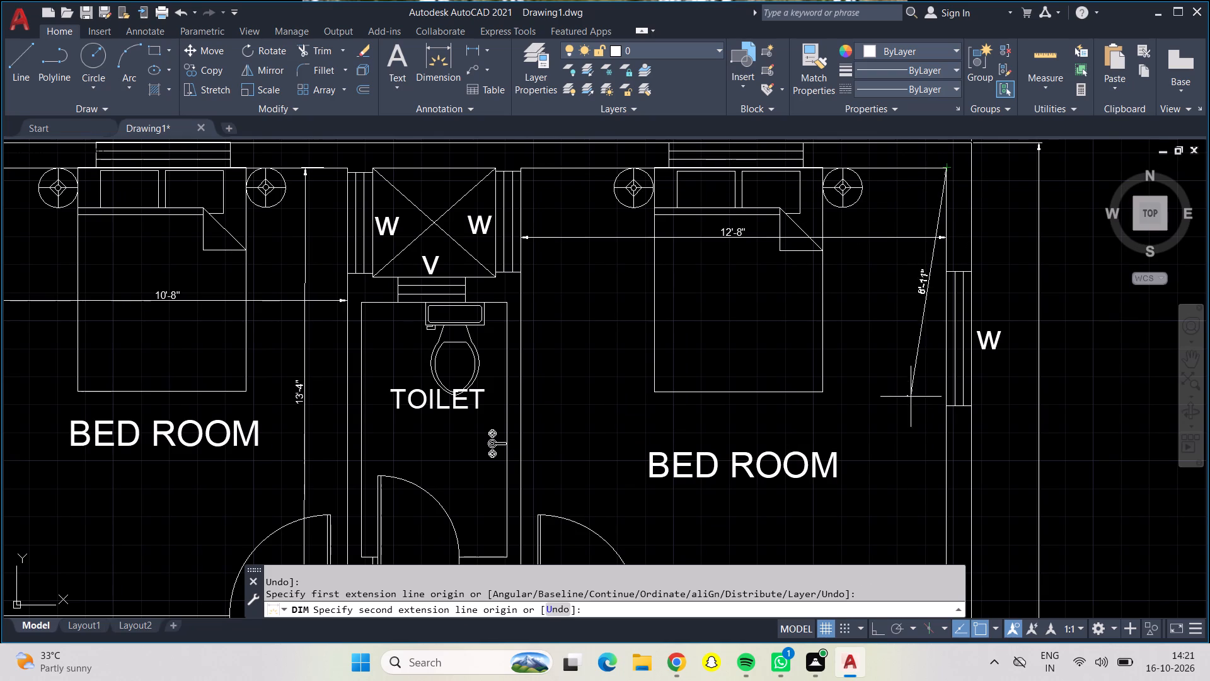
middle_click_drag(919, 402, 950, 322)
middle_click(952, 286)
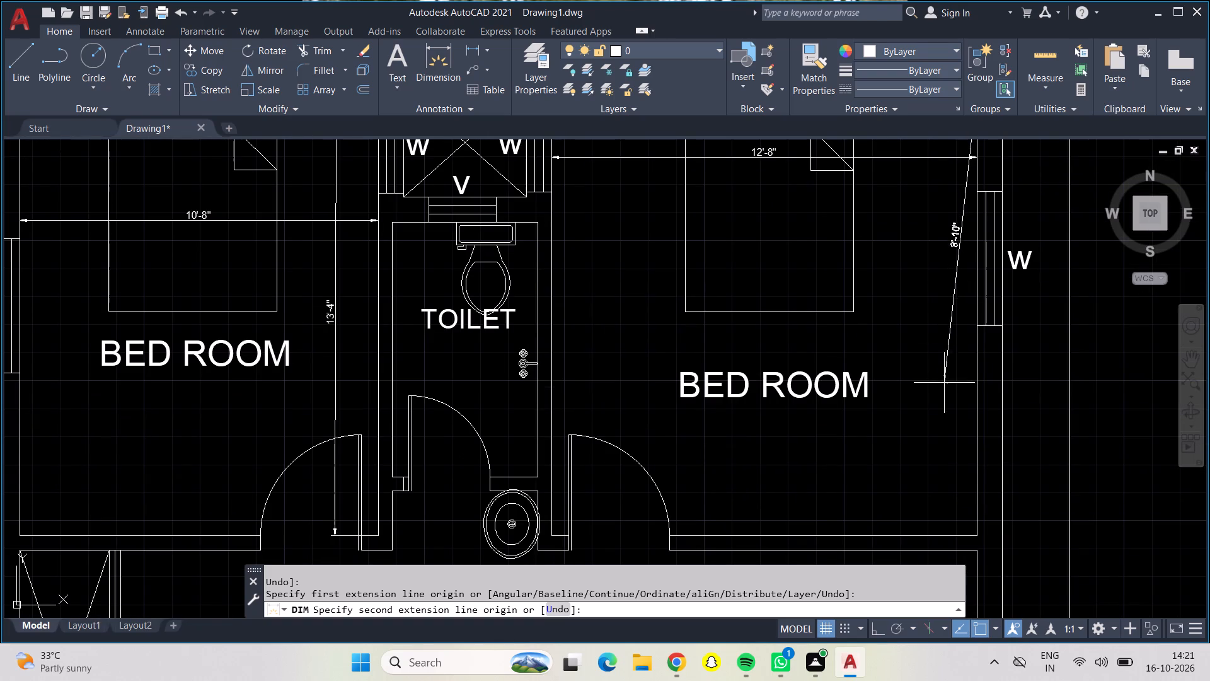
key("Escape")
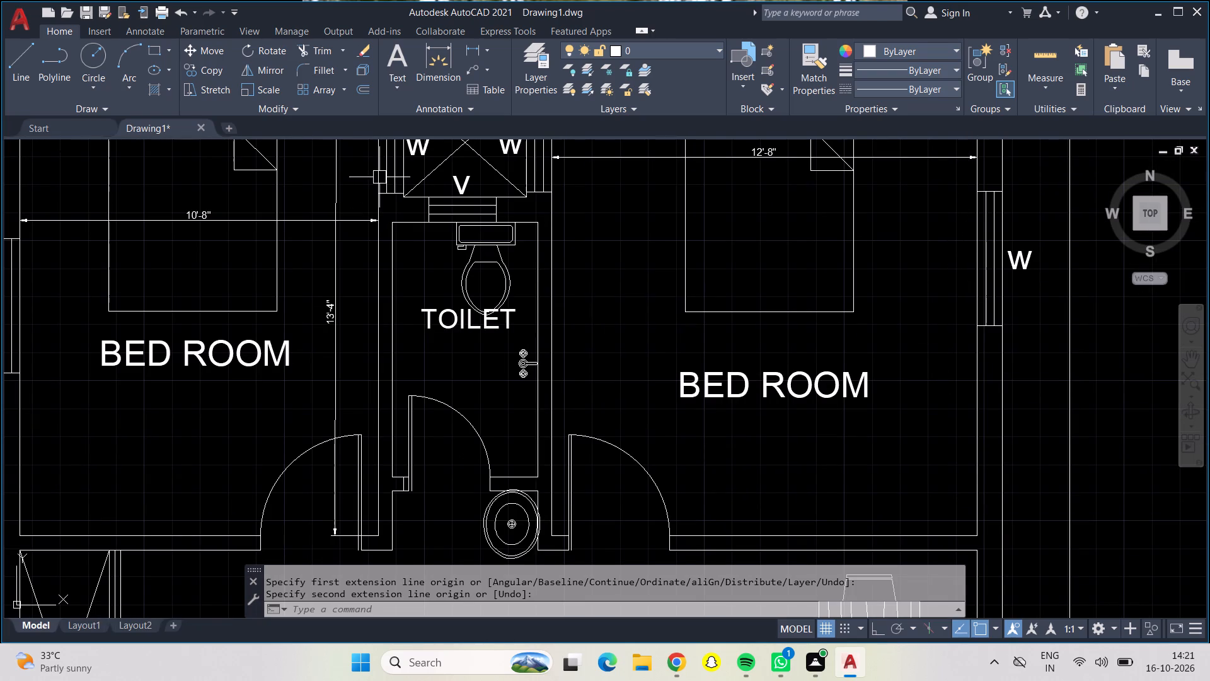
Dimension the northern toilet's east-west width between its northern inner corners, placing the dimension line across the toilet bowl.
left_click(426, 52)
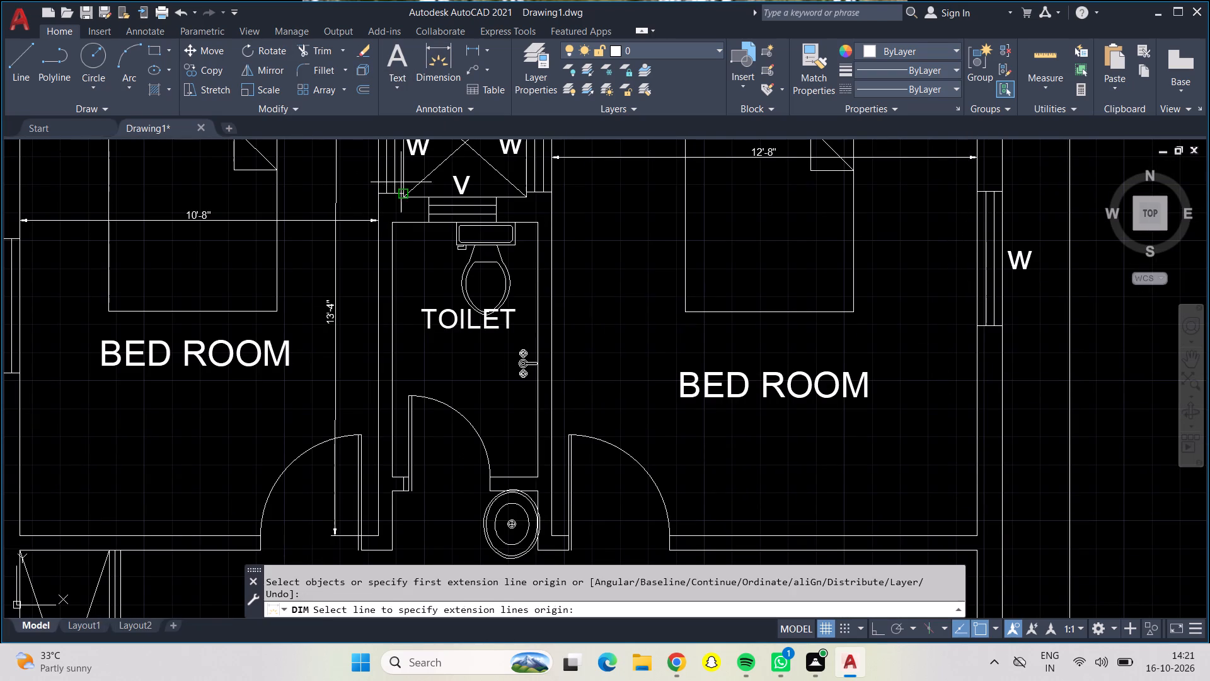
left_click(392, 220)
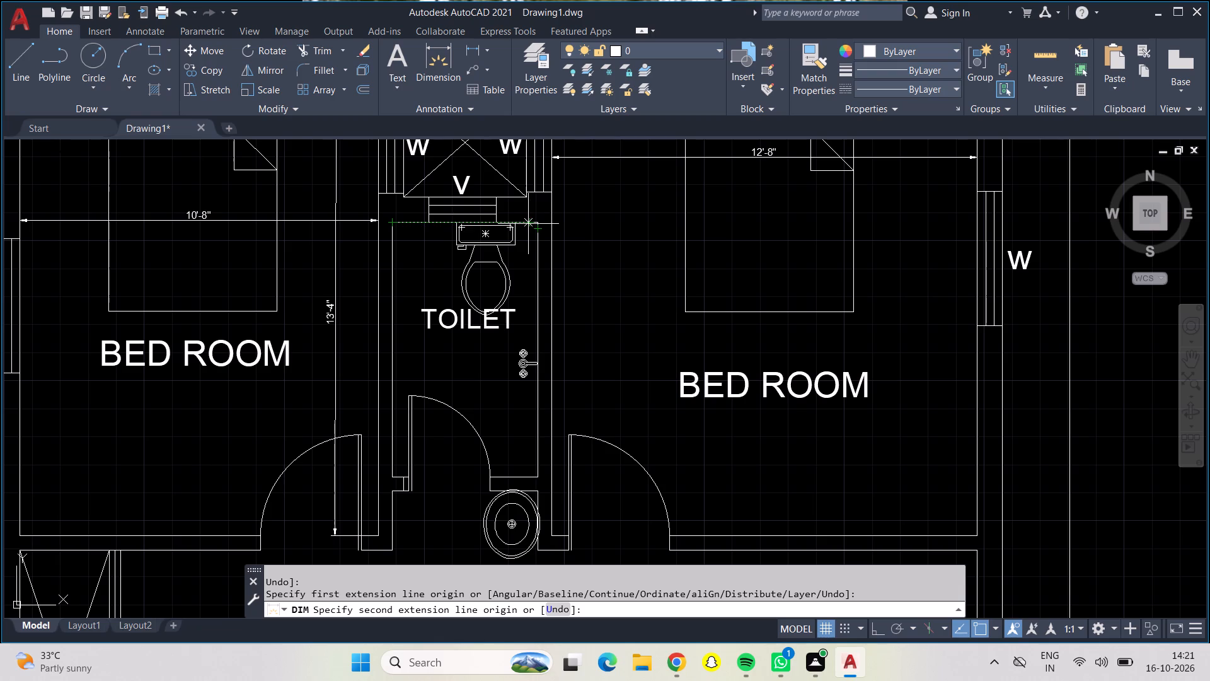
left_click(534, 224)
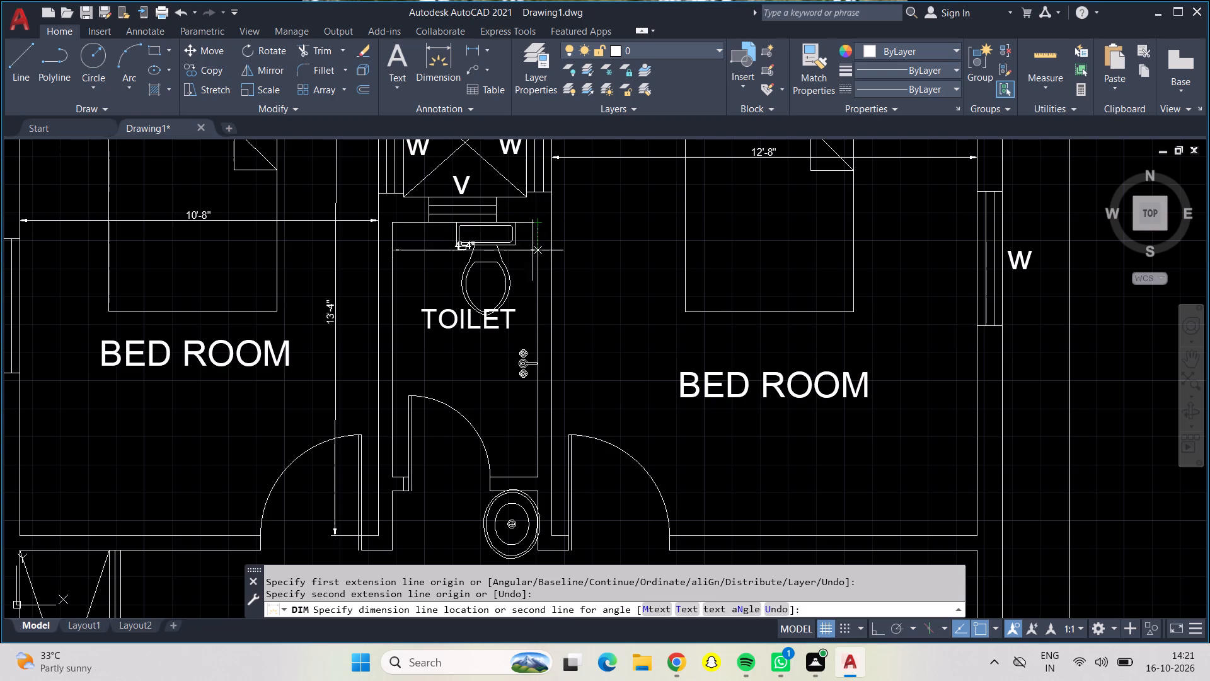
left_click(526, 273)
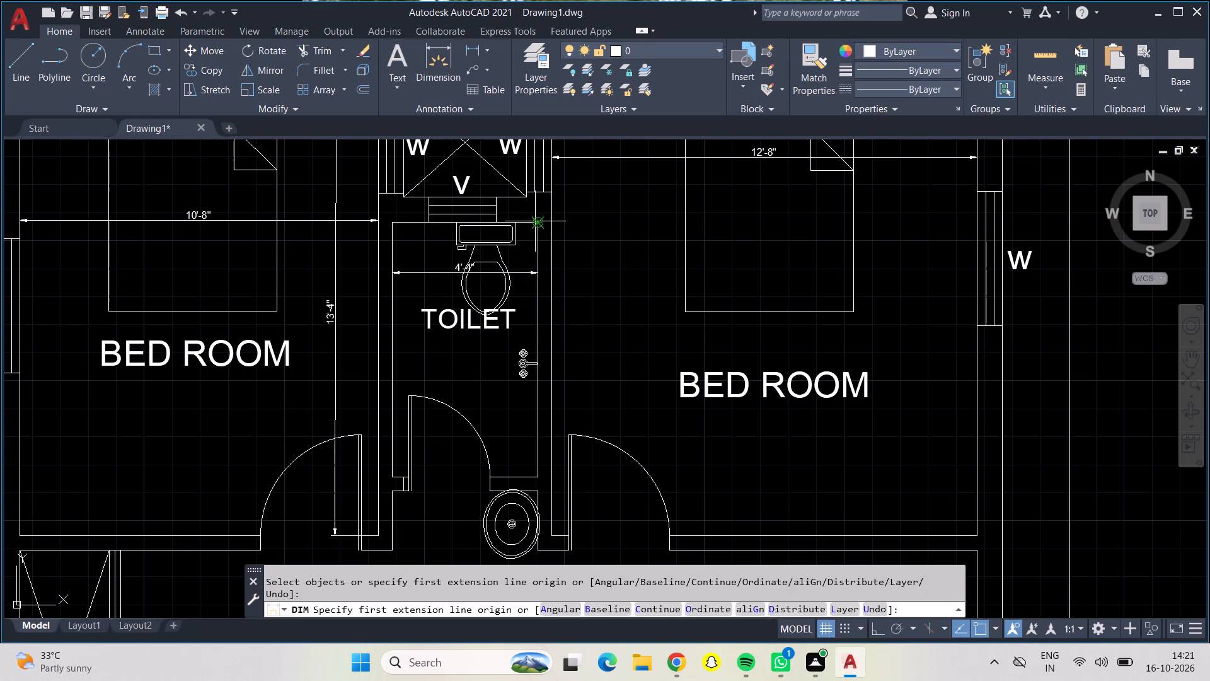
Dimension the northern toilet's north-south length between its eastern inner corners, placing the dimension line just inside the east wall.
left_click(535, 221)
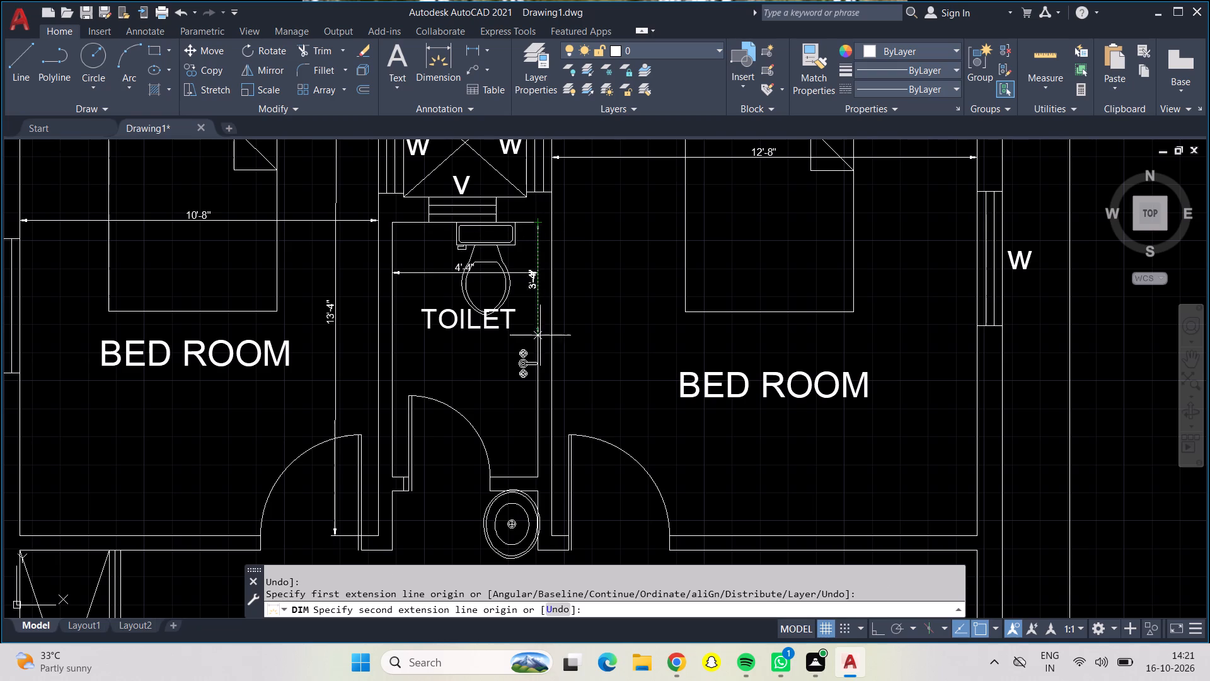
scroll(529, 472, "up", 1)
scroll(529, 472, "down", 1)
left_click(538, 480)
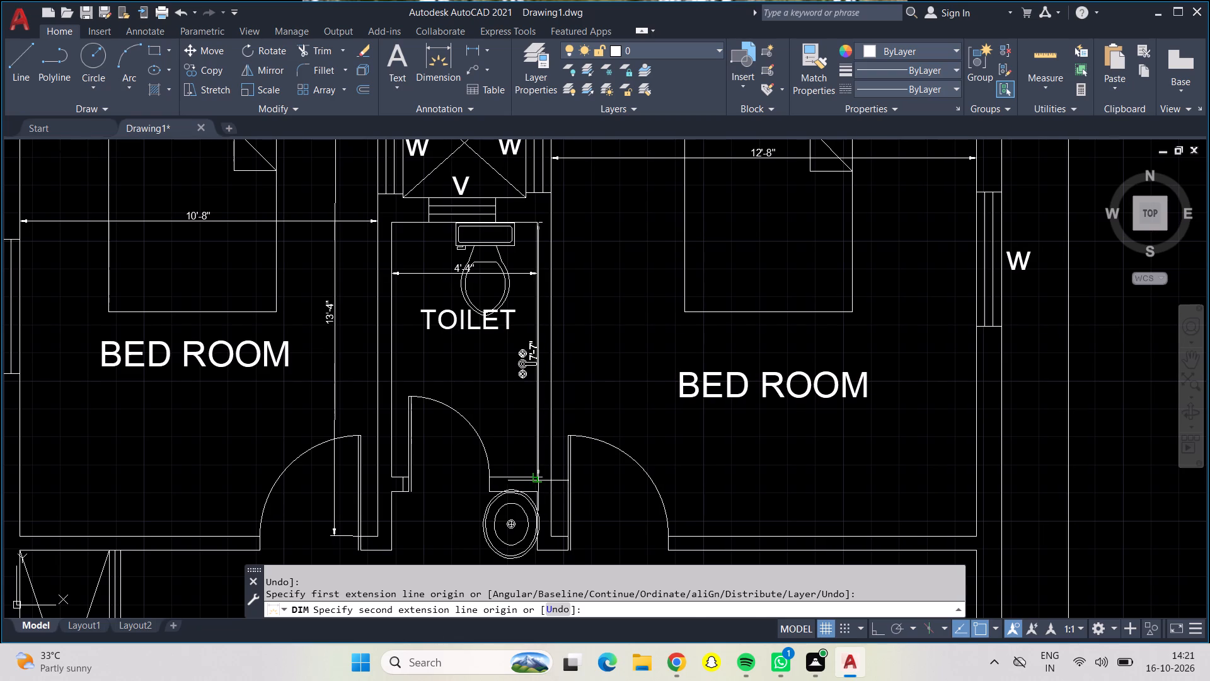
left_click(508, 460)
Dimension the living hall's north-south length between its eastern inner corners, placing the dimension line west of the dining table and sofas.
scroll(507, 433, "down", 1)
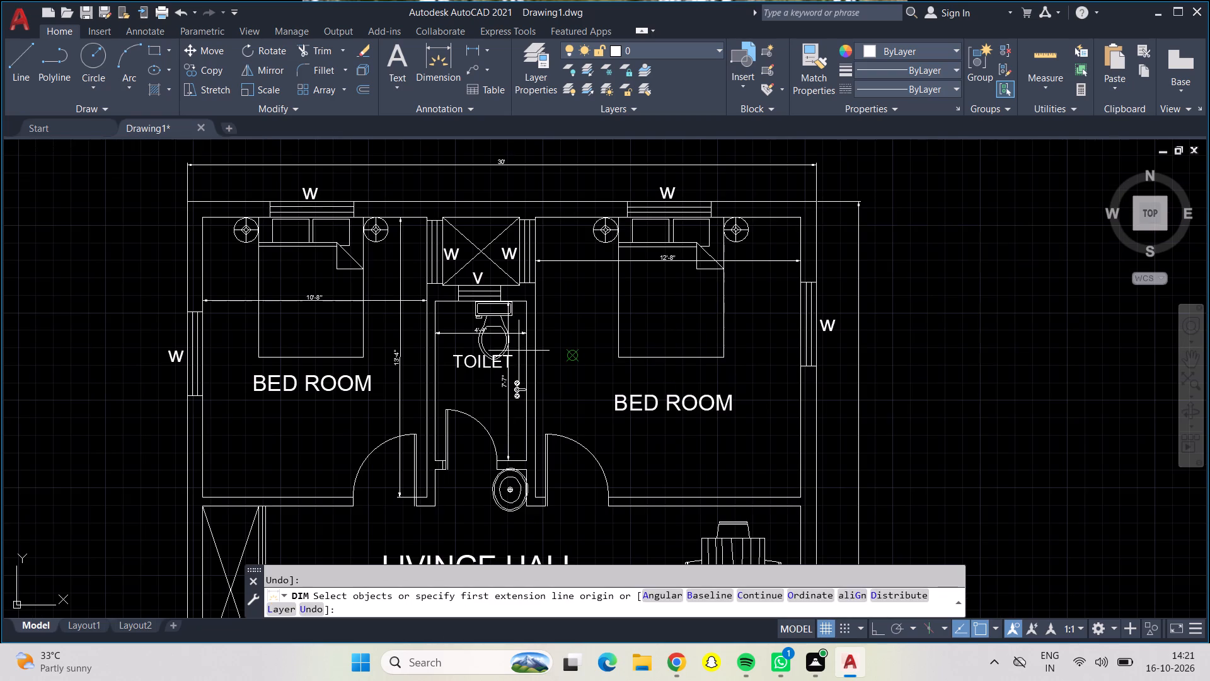
scroll(584, 371, "down", 1)
middle_click_drag(585, 371, 596, 261)
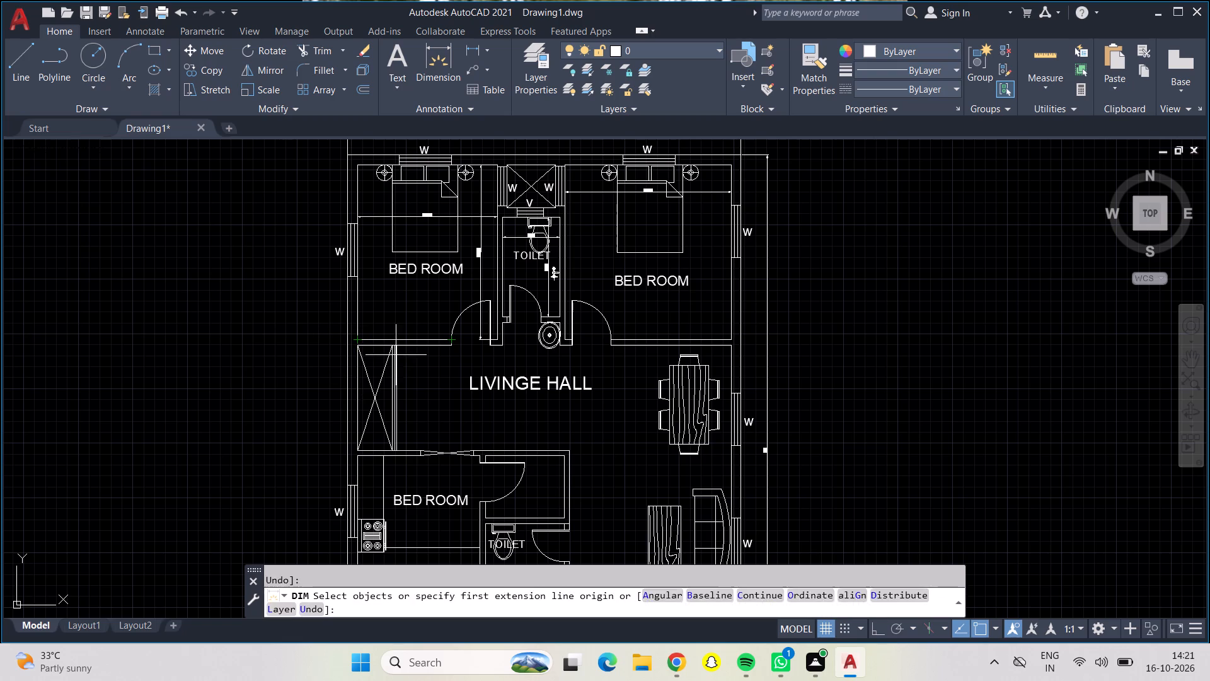
middle_click_drag(461, 424, 423, 337)
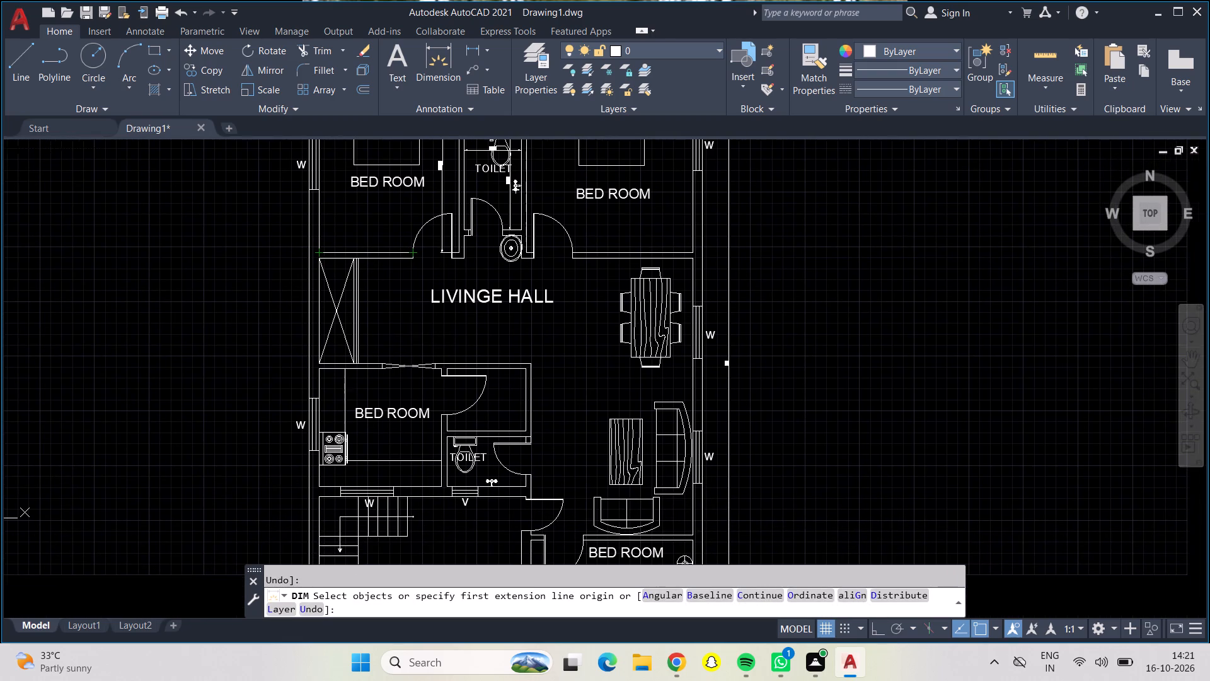
left_click(692, 262)
left_click(689, 535)
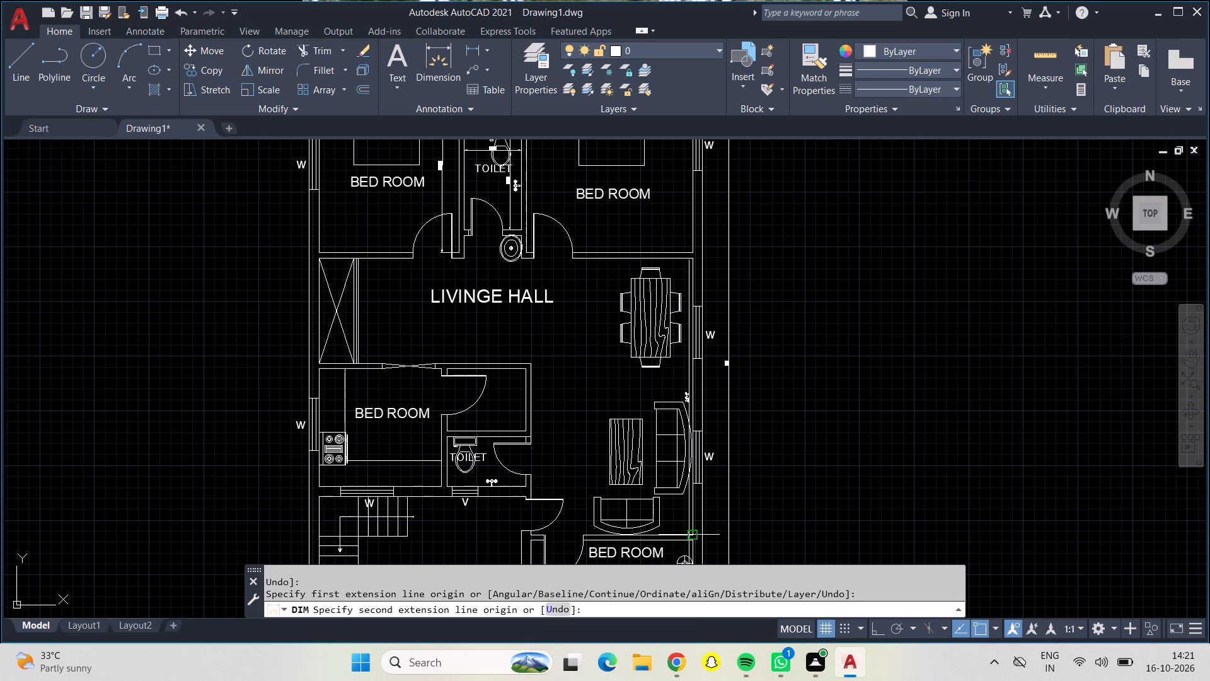
left_click(582, 494)
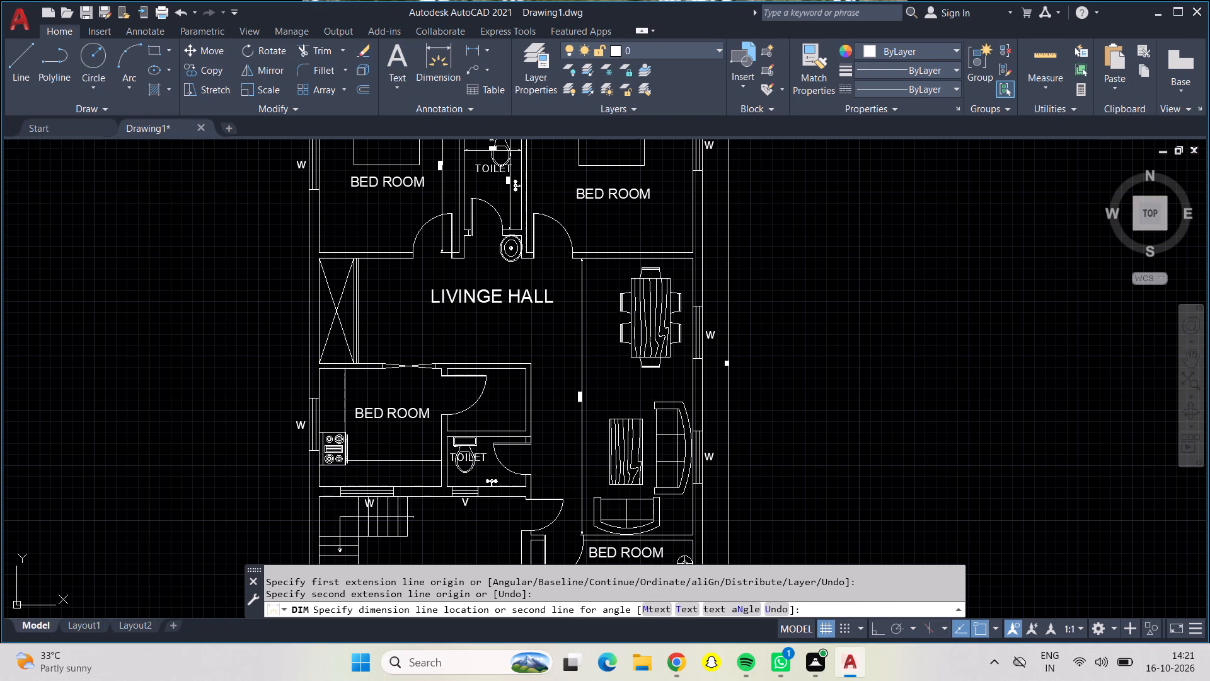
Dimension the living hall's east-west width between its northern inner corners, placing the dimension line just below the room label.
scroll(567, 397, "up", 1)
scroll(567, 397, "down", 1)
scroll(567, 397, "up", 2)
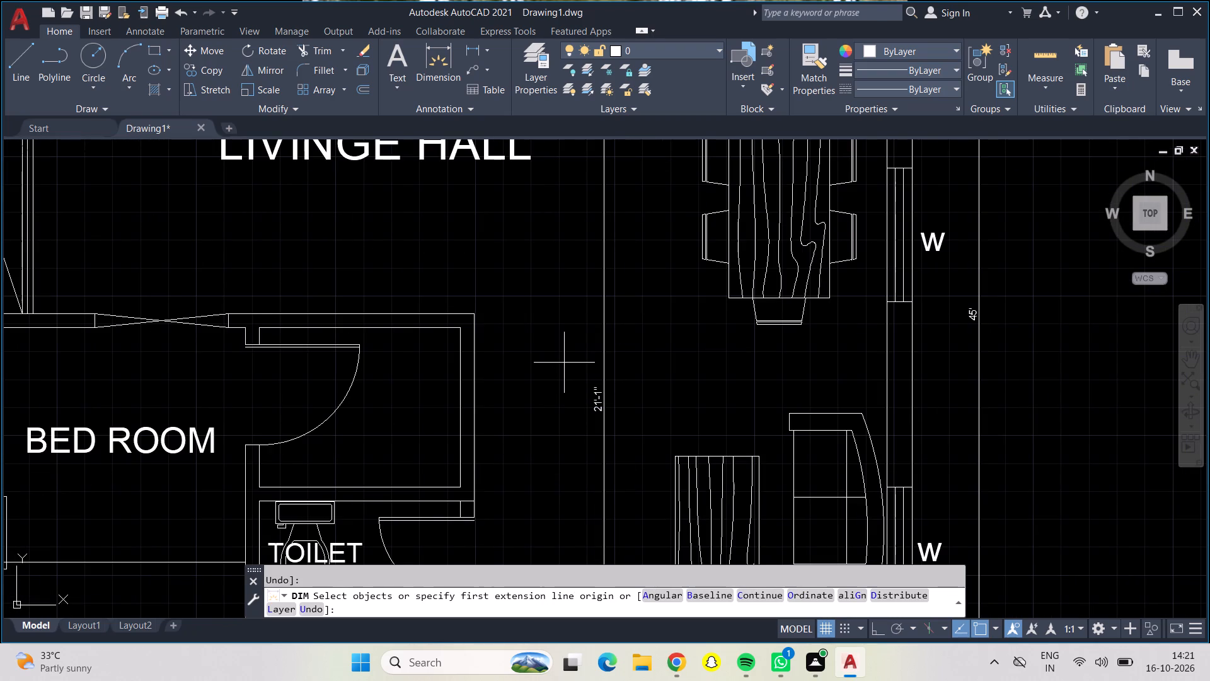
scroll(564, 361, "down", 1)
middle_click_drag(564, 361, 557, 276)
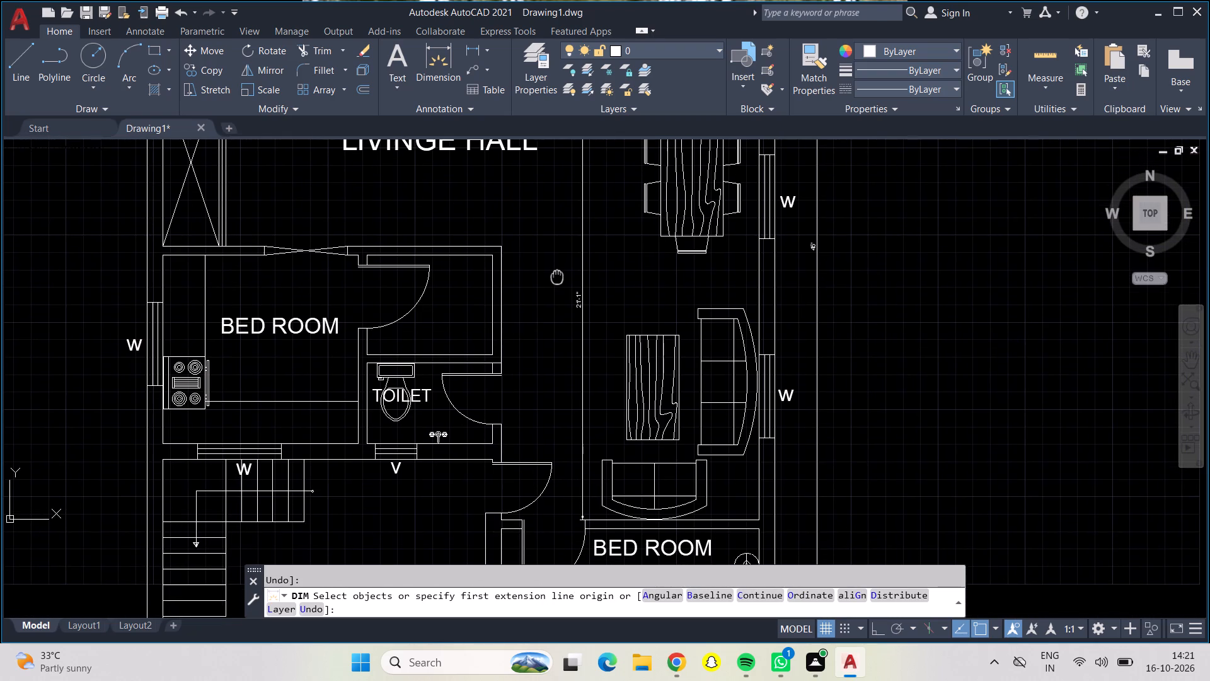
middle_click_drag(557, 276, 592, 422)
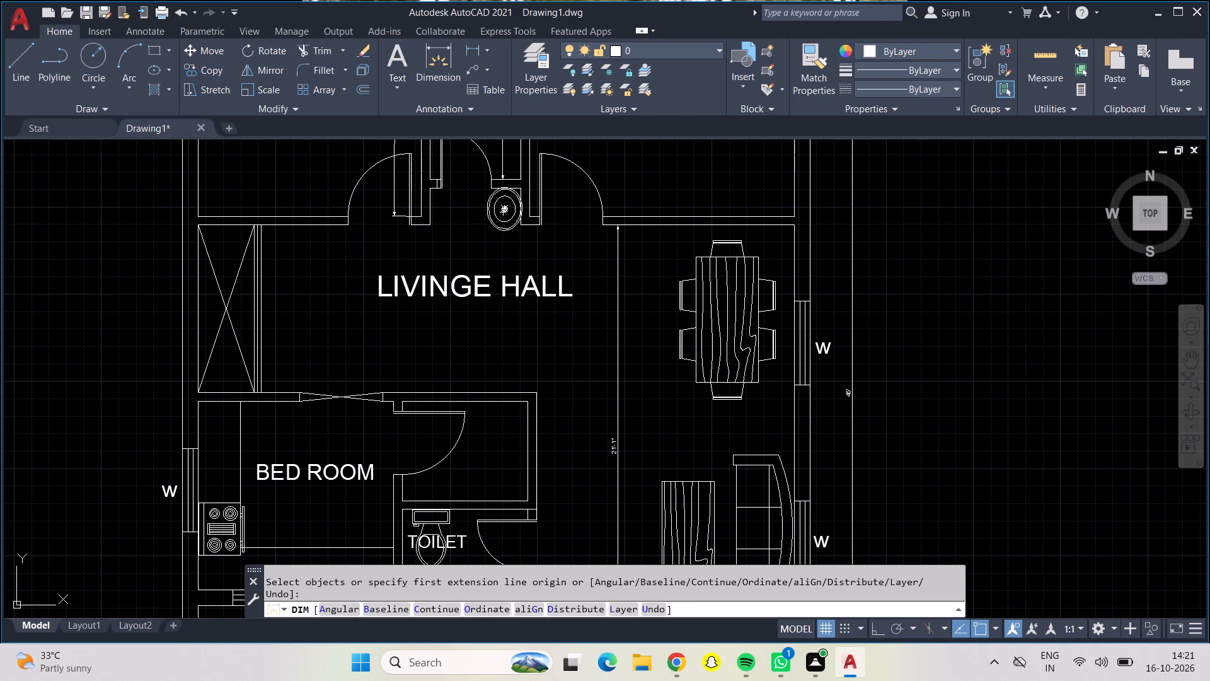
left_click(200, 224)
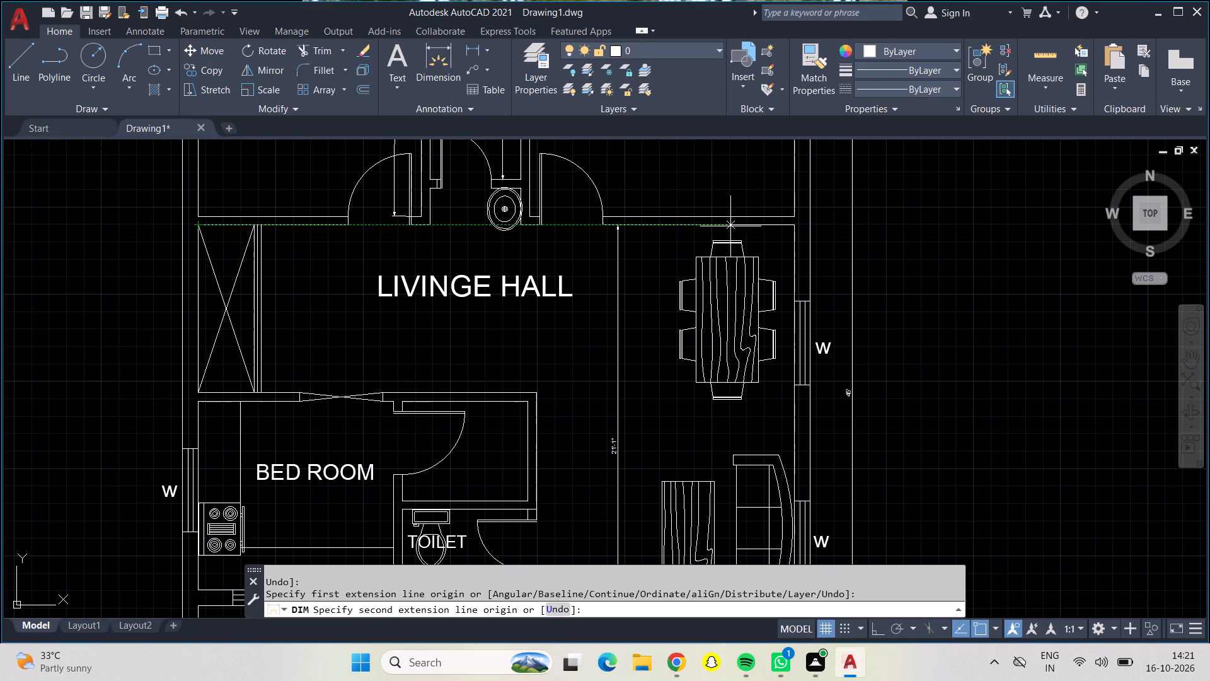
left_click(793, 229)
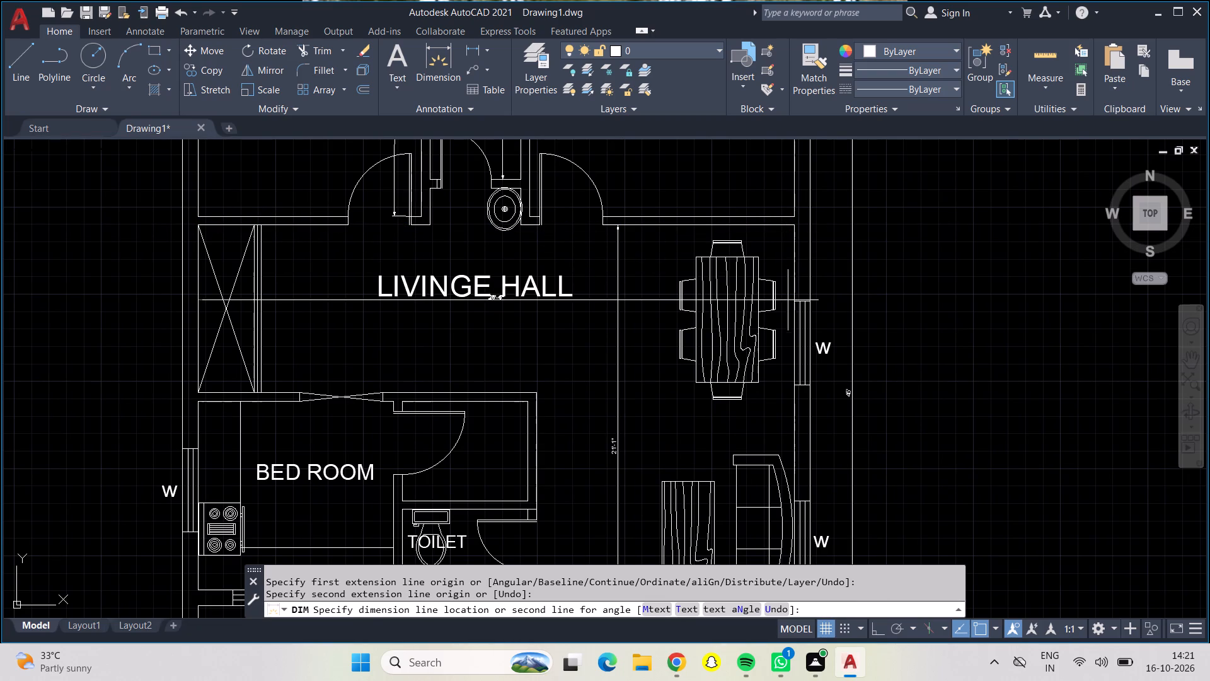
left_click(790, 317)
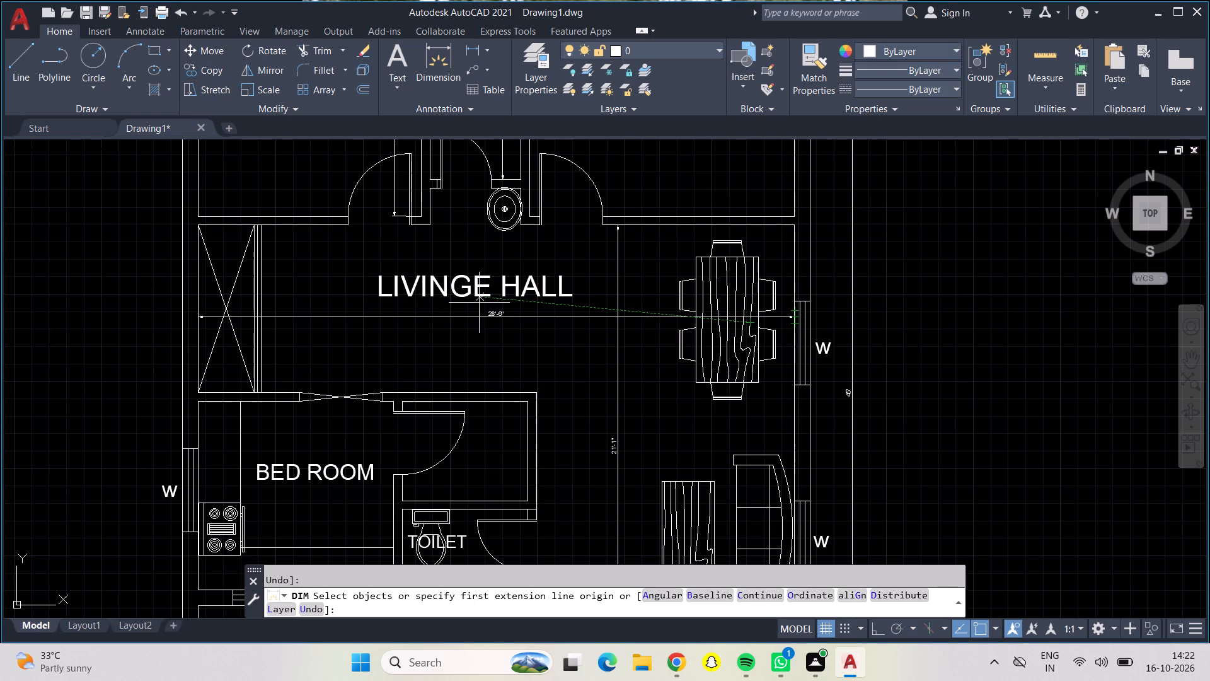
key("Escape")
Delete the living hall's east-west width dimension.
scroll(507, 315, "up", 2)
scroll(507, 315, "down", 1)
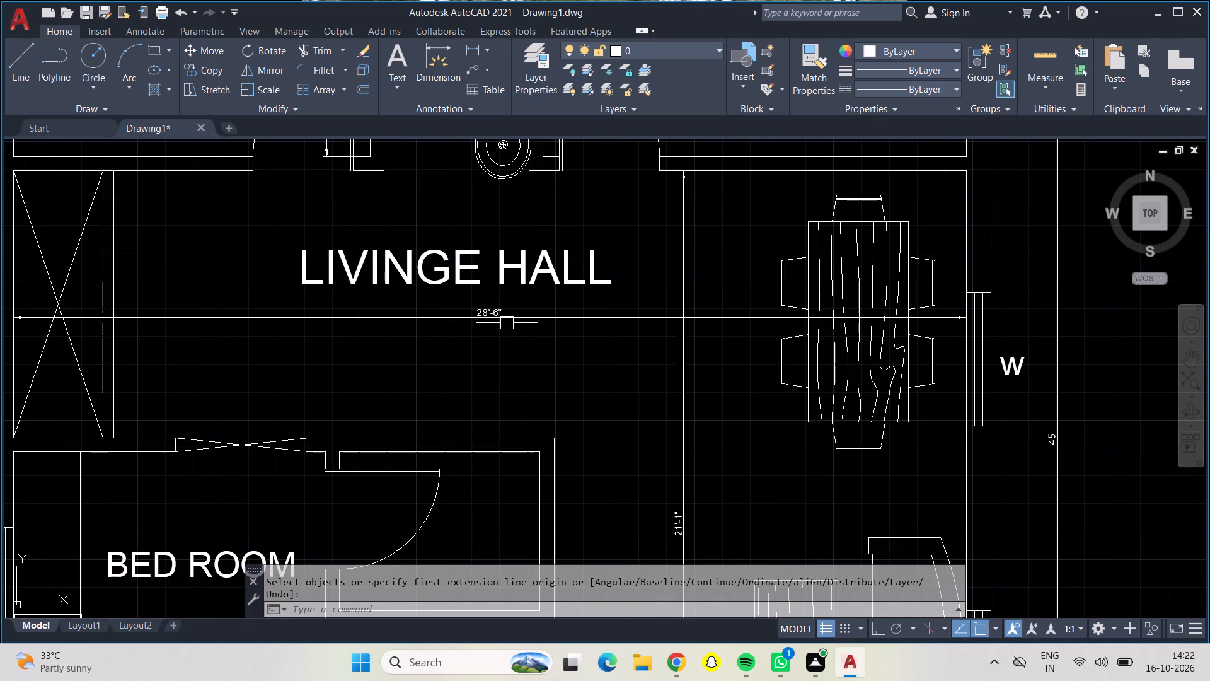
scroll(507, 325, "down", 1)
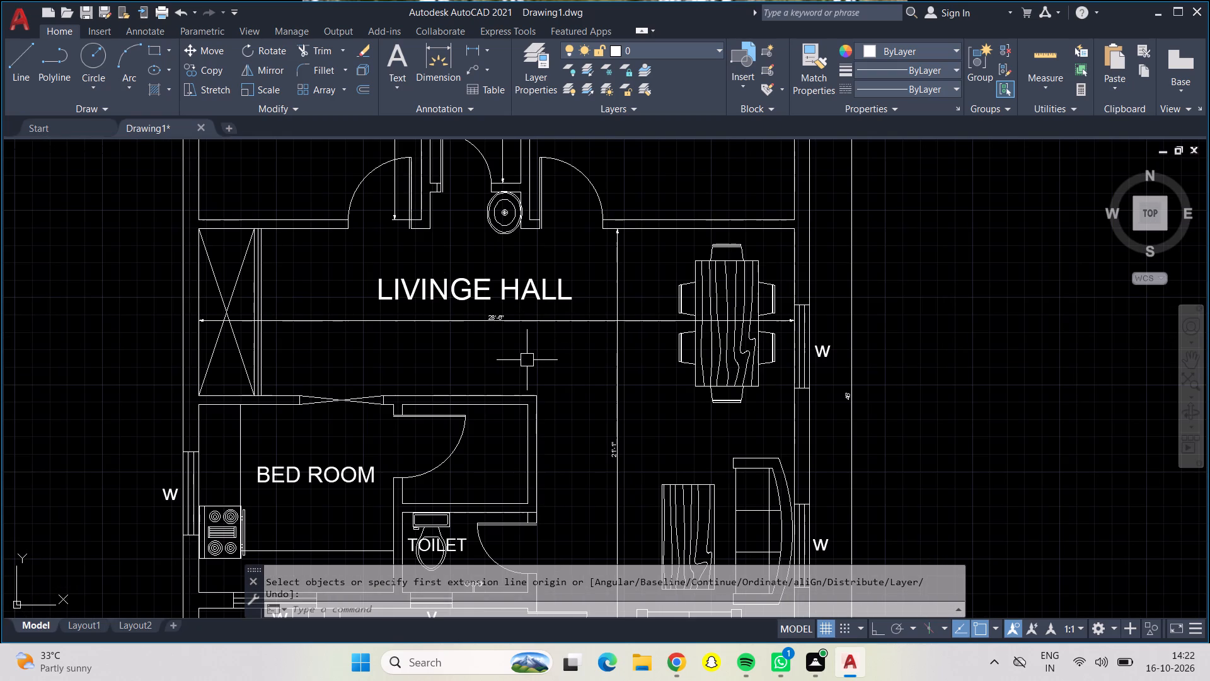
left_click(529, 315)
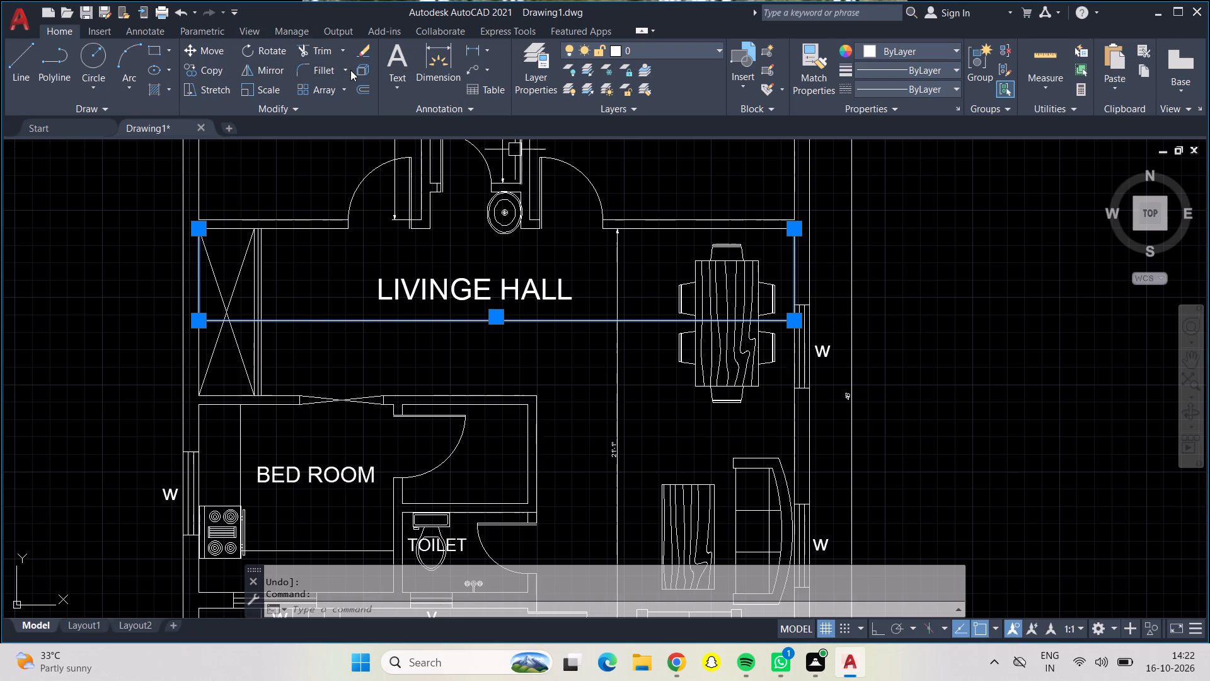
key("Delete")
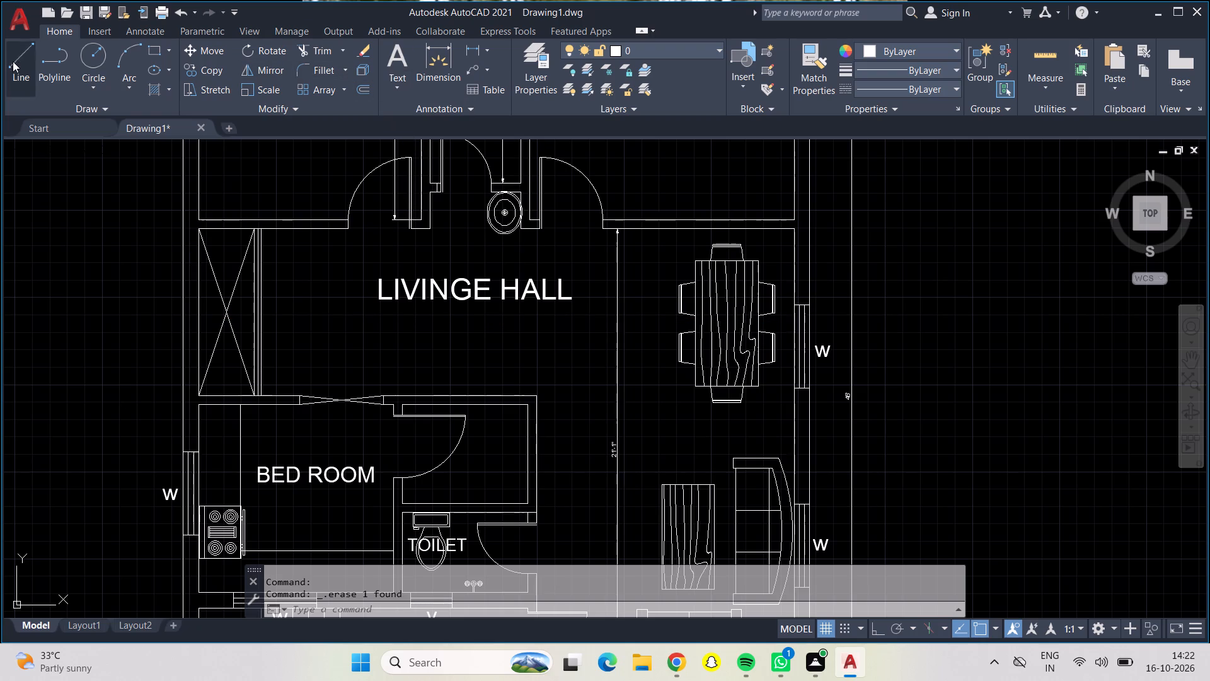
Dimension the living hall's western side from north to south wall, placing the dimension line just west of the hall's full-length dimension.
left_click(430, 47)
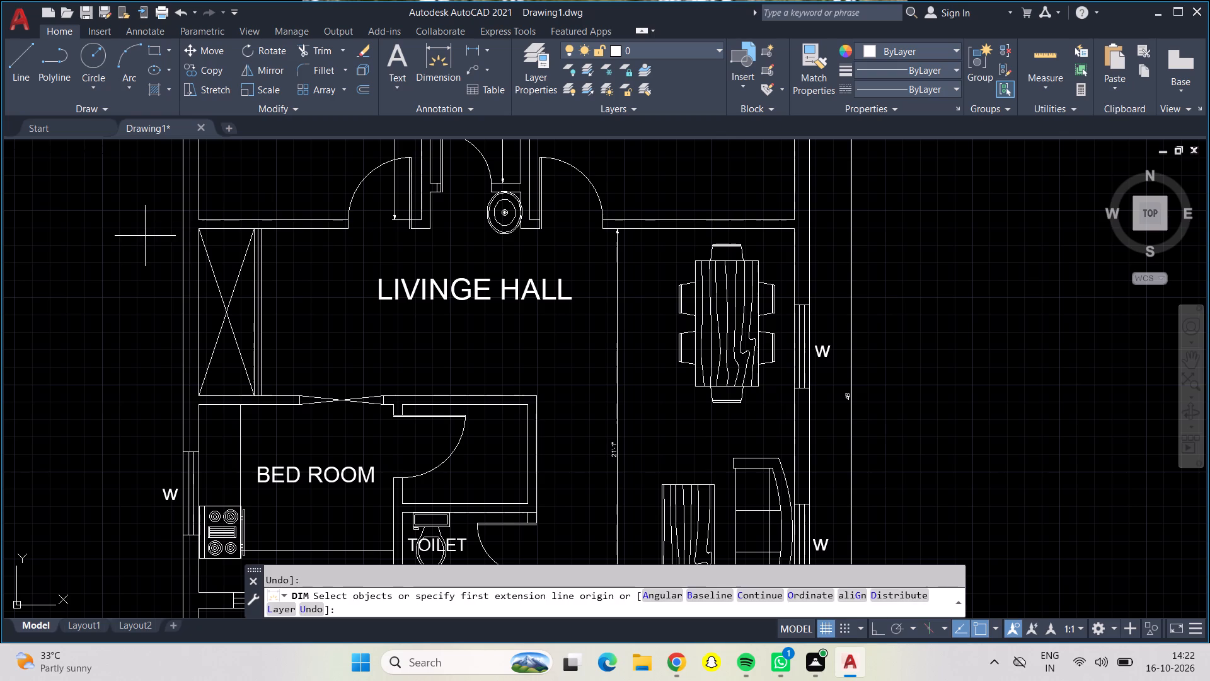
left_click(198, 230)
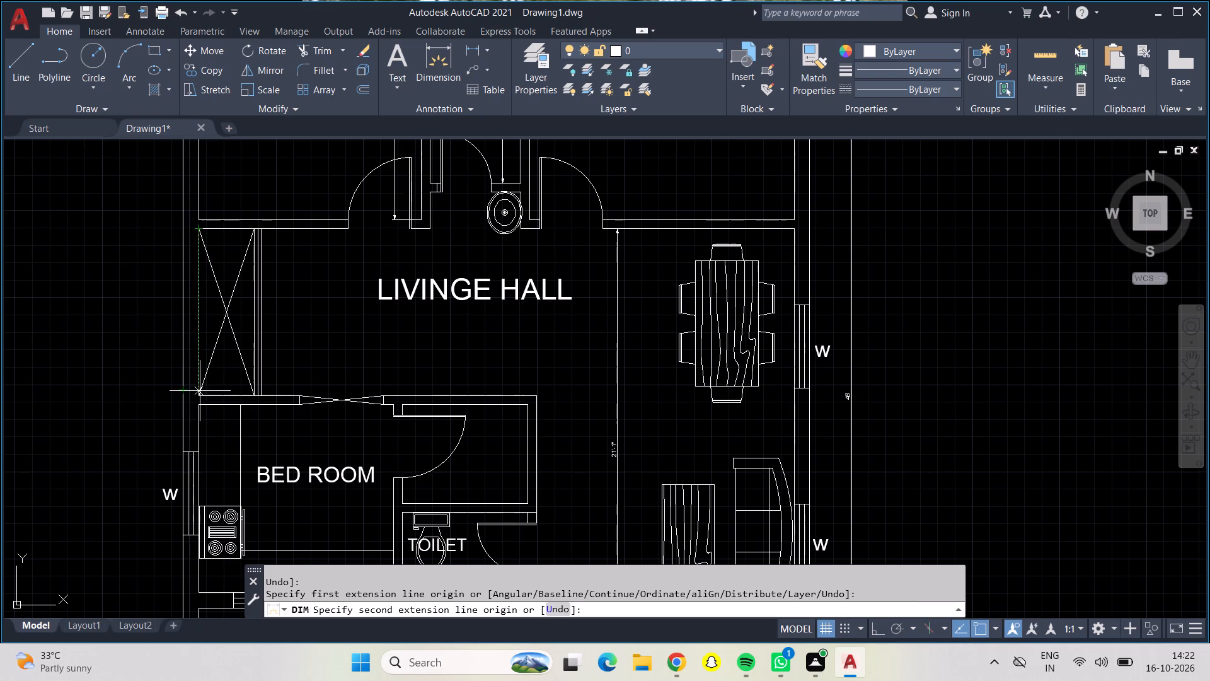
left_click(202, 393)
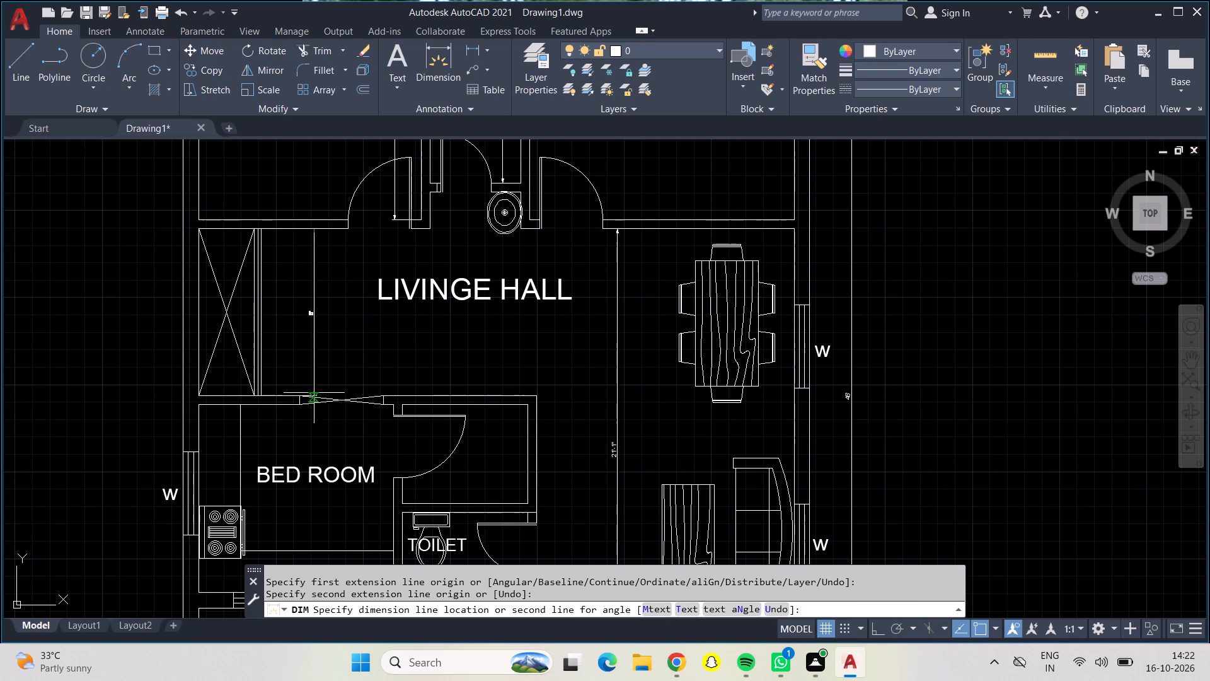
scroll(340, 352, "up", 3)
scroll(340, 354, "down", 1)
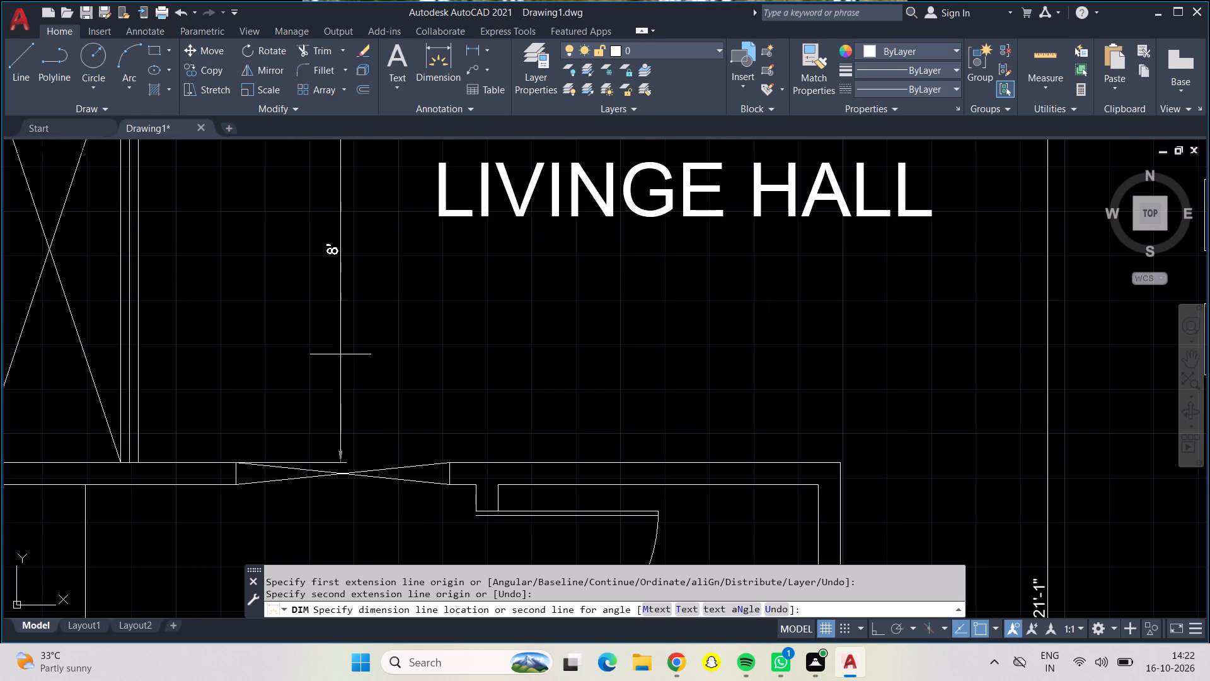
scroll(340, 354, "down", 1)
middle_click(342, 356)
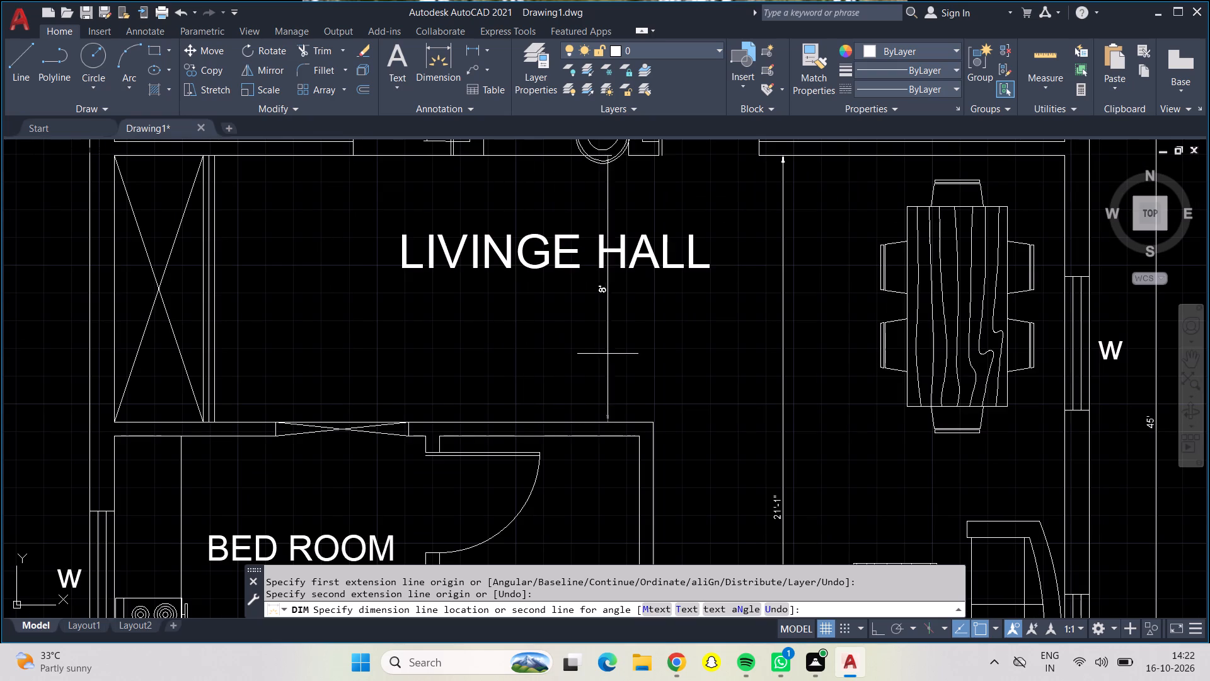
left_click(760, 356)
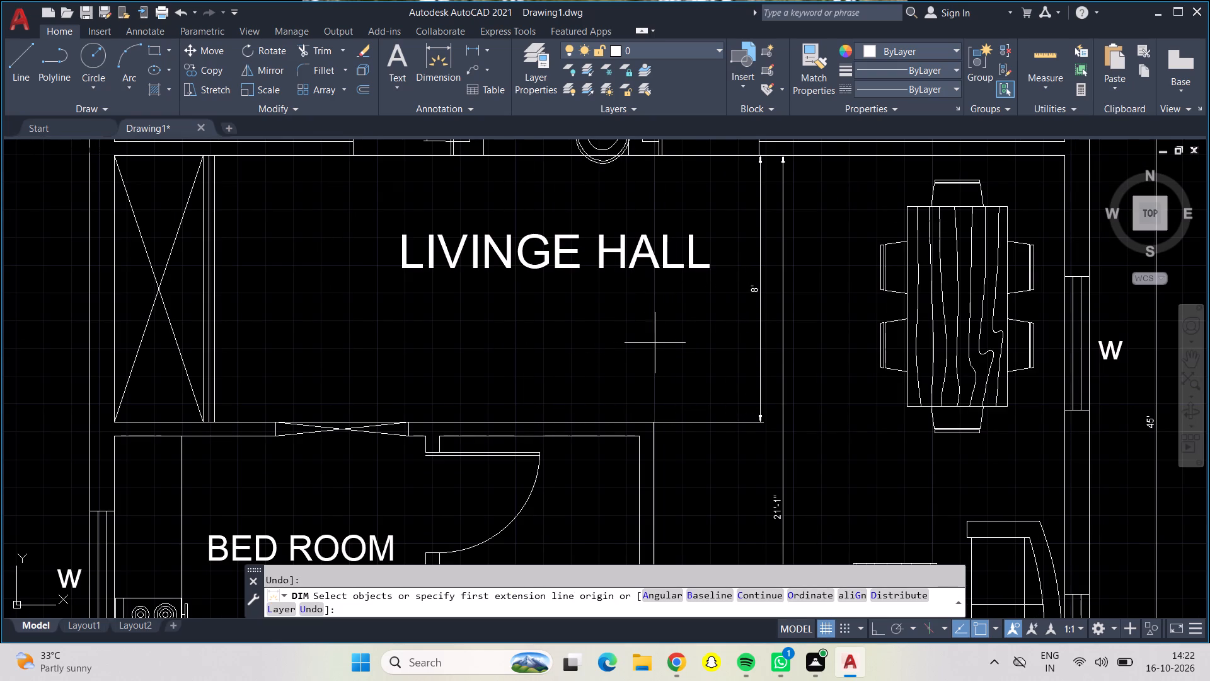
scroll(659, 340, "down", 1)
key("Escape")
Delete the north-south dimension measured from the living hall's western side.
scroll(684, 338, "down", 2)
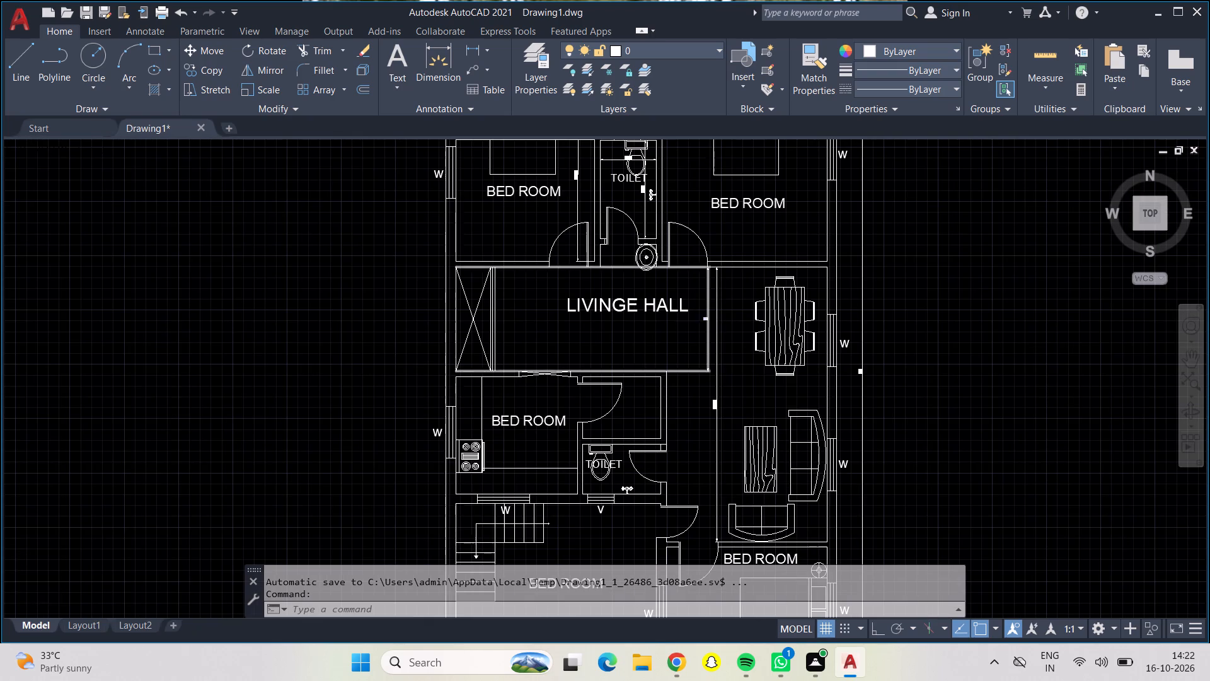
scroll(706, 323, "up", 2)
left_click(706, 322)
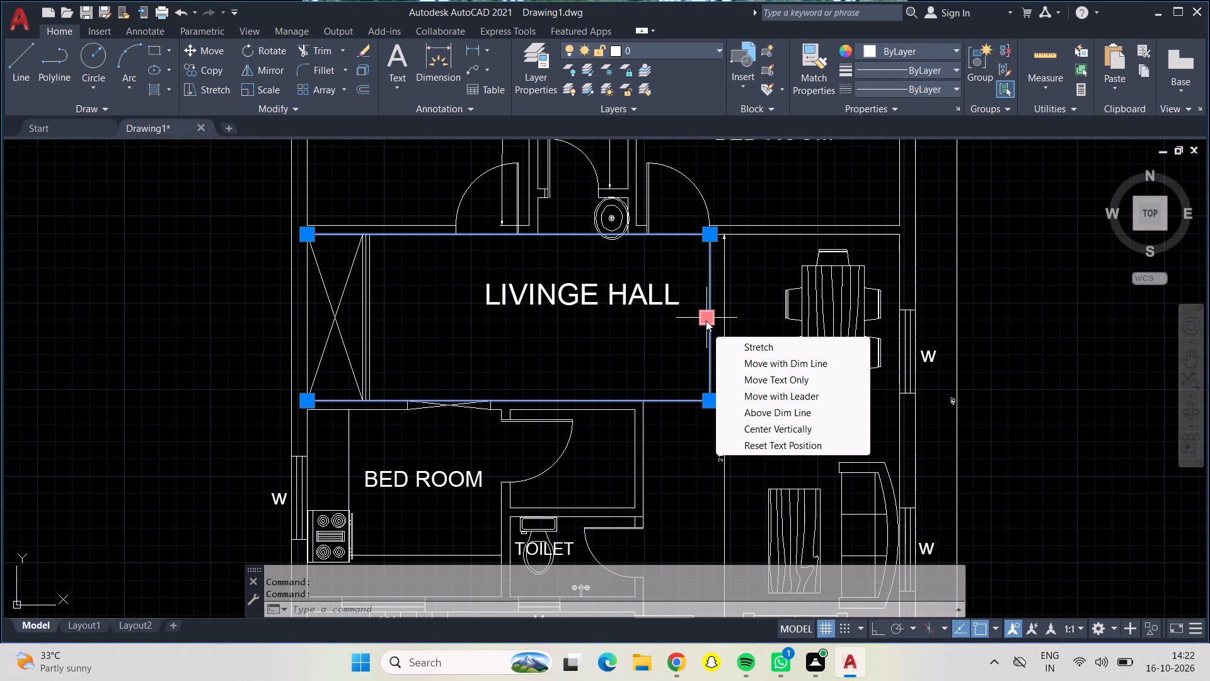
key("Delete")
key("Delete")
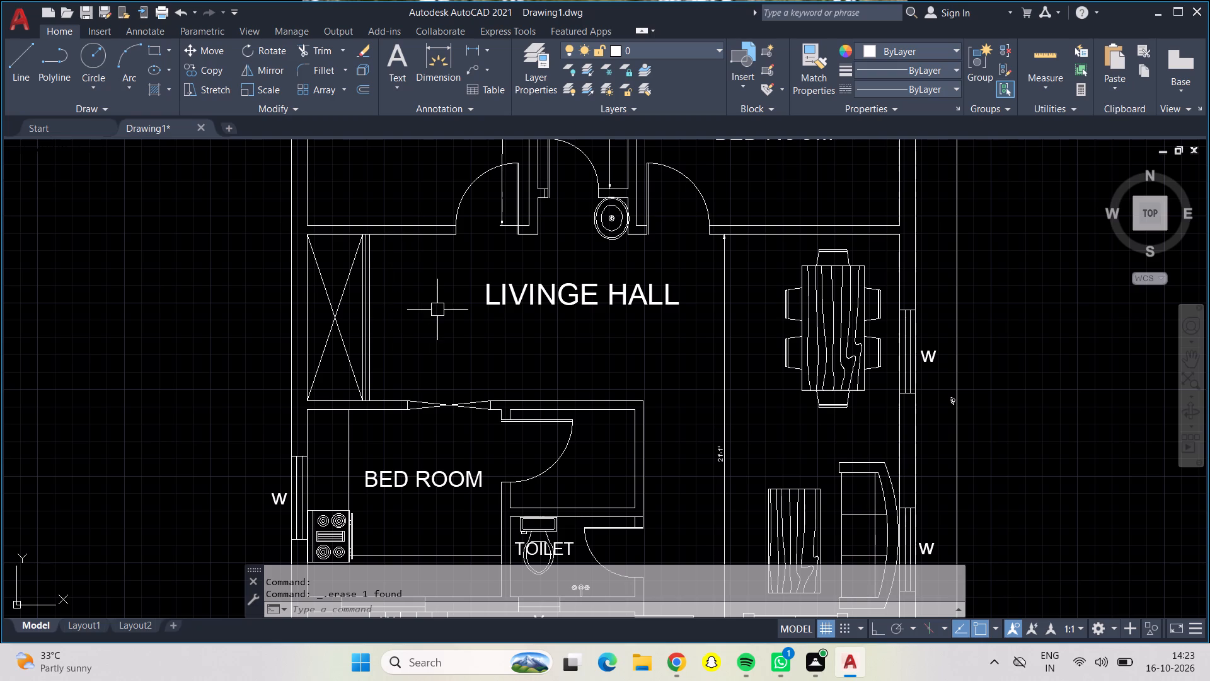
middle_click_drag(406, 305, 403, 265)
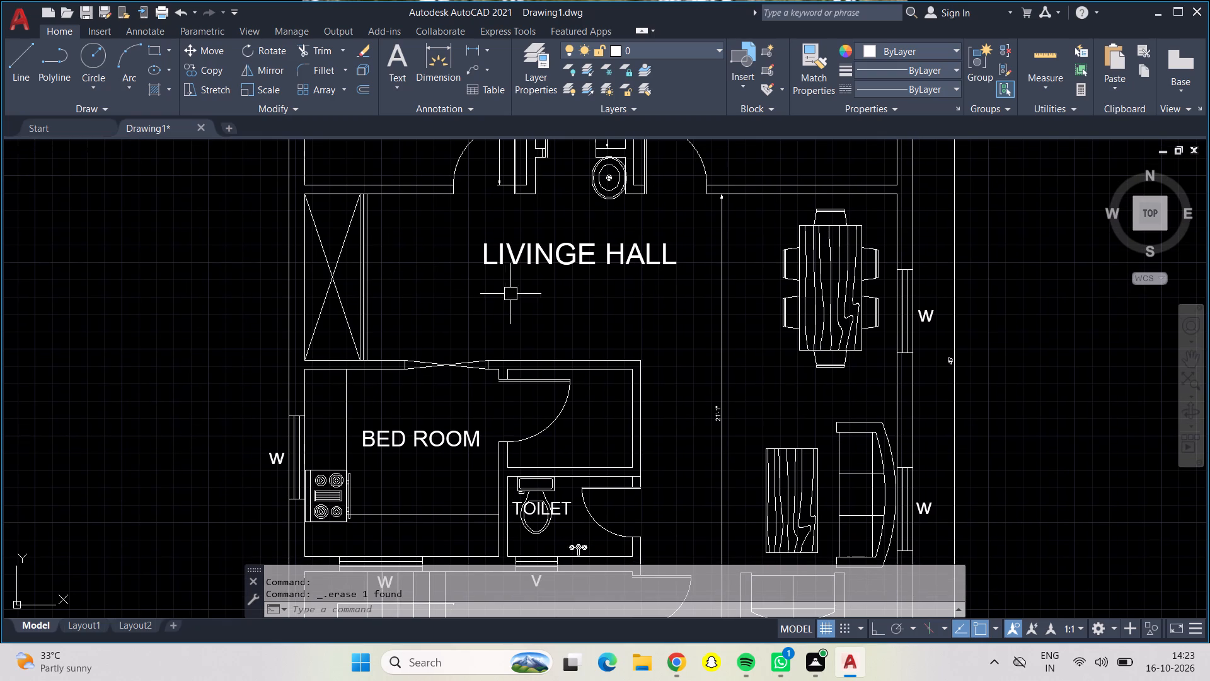
Dimension the living hall's east-west width from the small inner room's northeast outer corner to the east wall, placing the line just south of that corner.
middle_click_drag(575, 298, 502, 265)
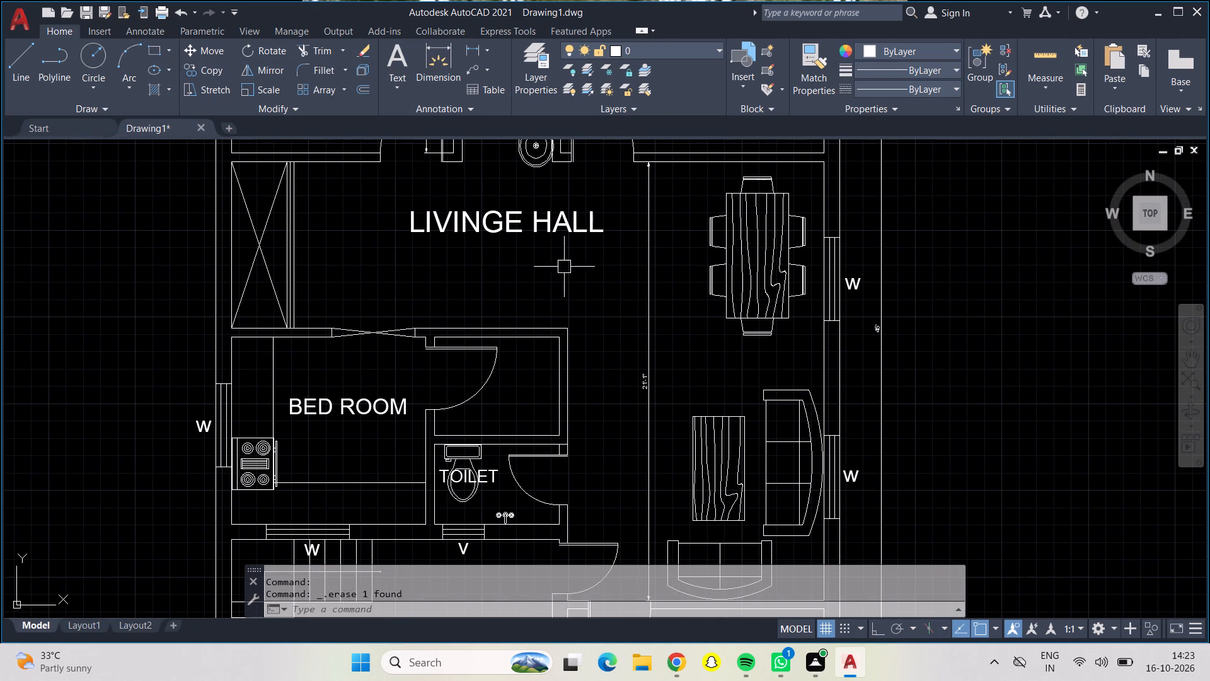
middle_click_drag(613, 279, 624, 195)
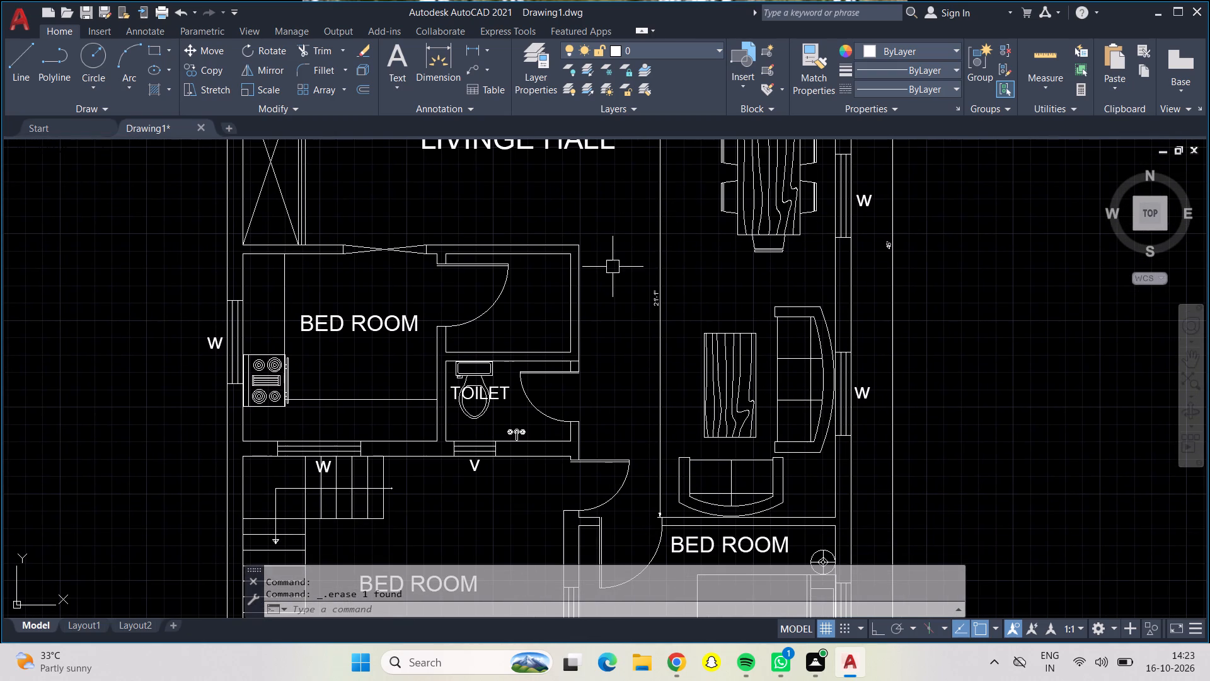
middle_click_drag(613, 267, 625, 298)
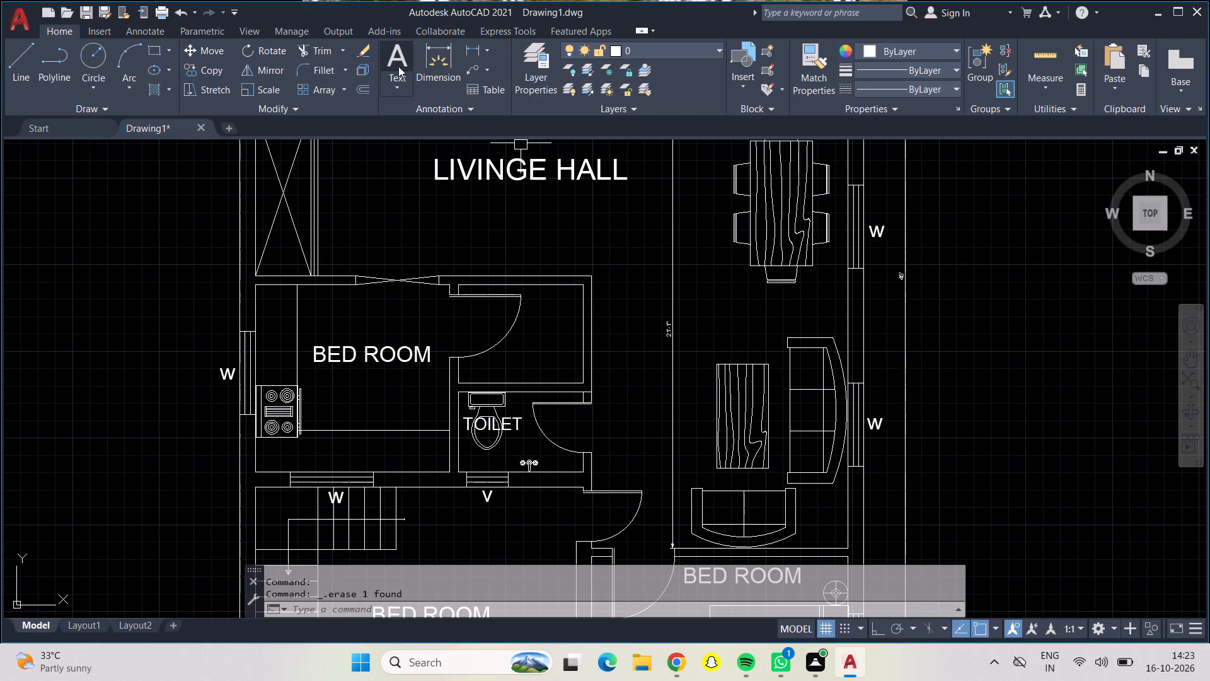
left_click(450, 53)
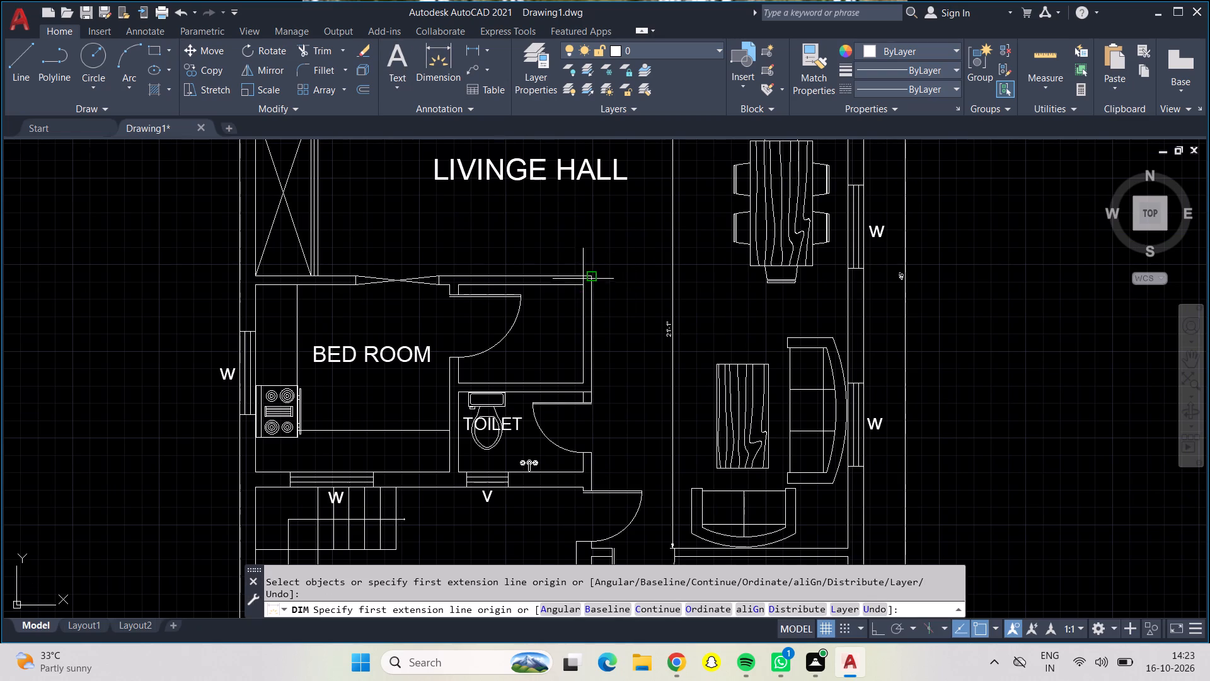
left_click_drag(592, 276, 609, 276)
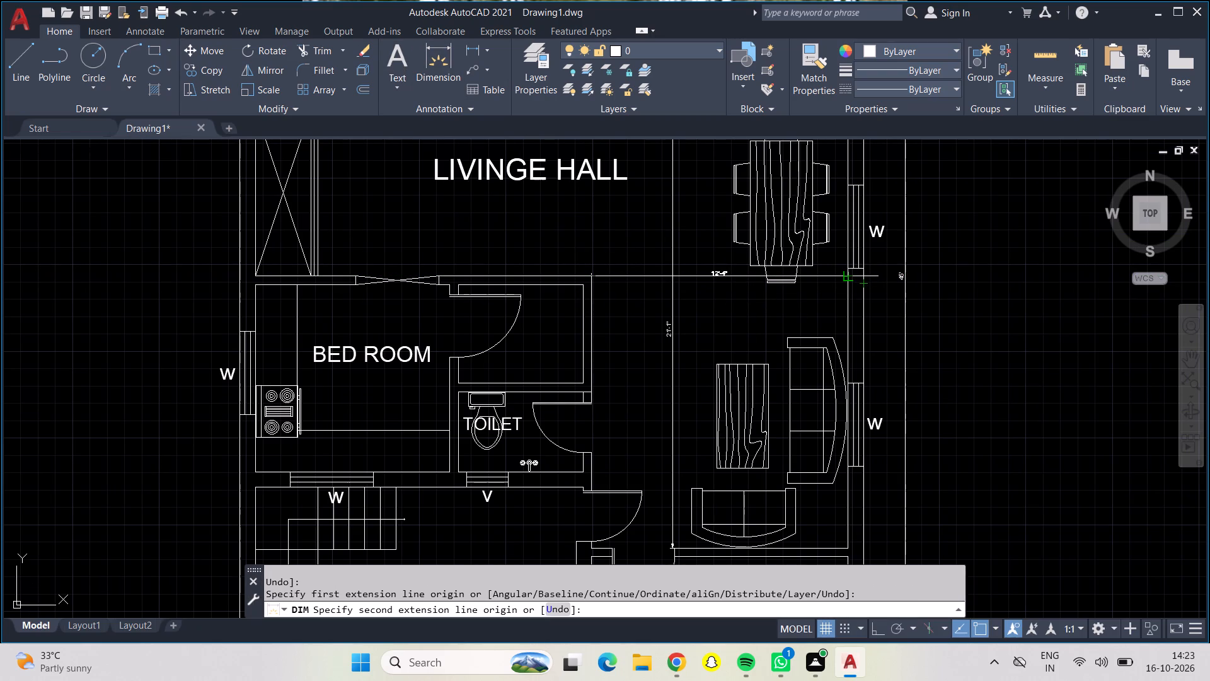
left_click(846, 279)
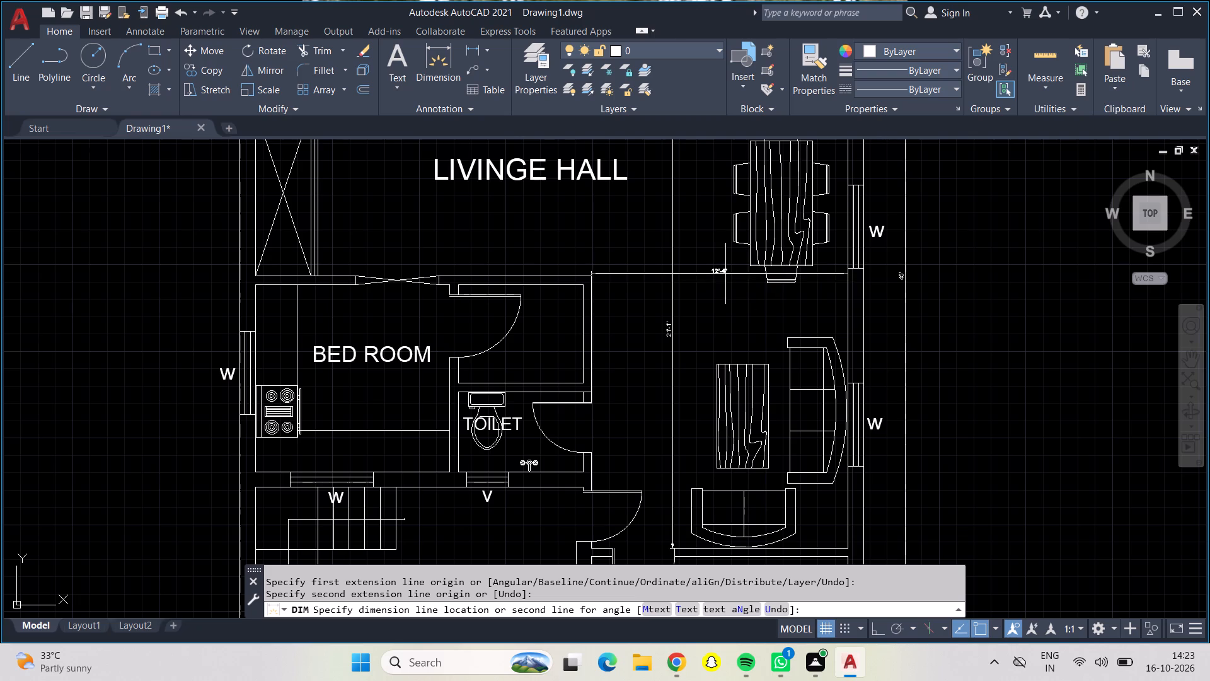
scroll(719, 272, "up", 2)
scroll(719, 272, "down", 1)
scroll(719, 272, "up", 1)
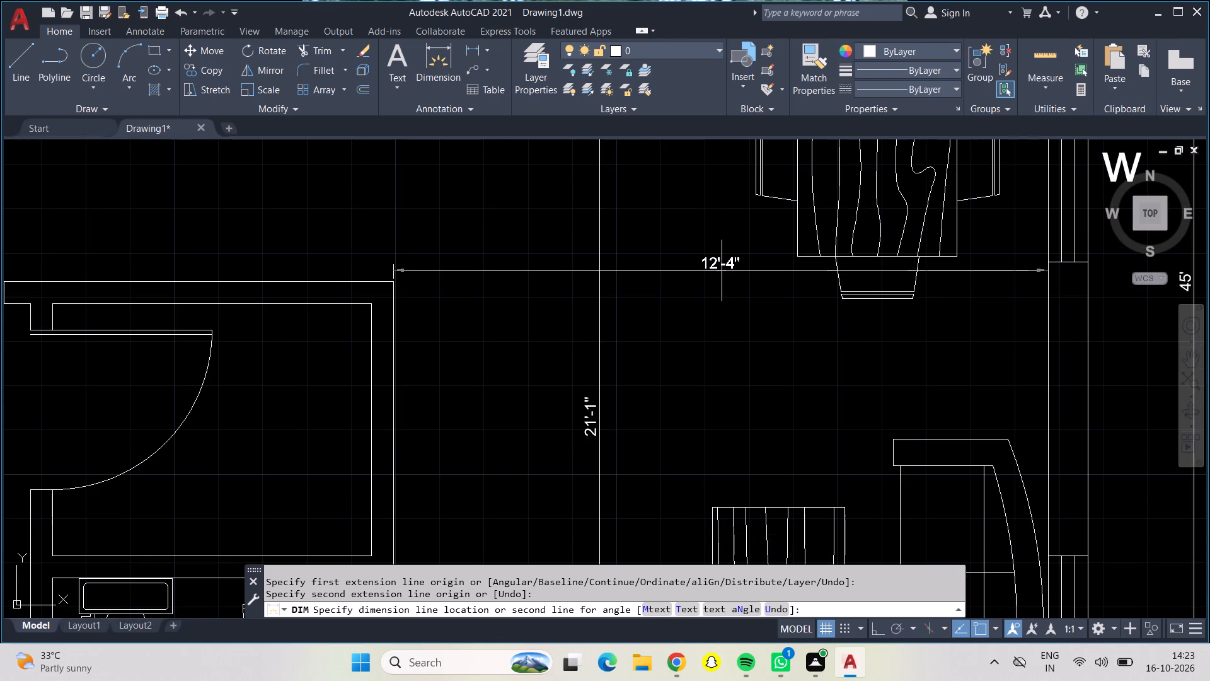
left_click(740, 339)
scroll(729, 284, "down", 1)
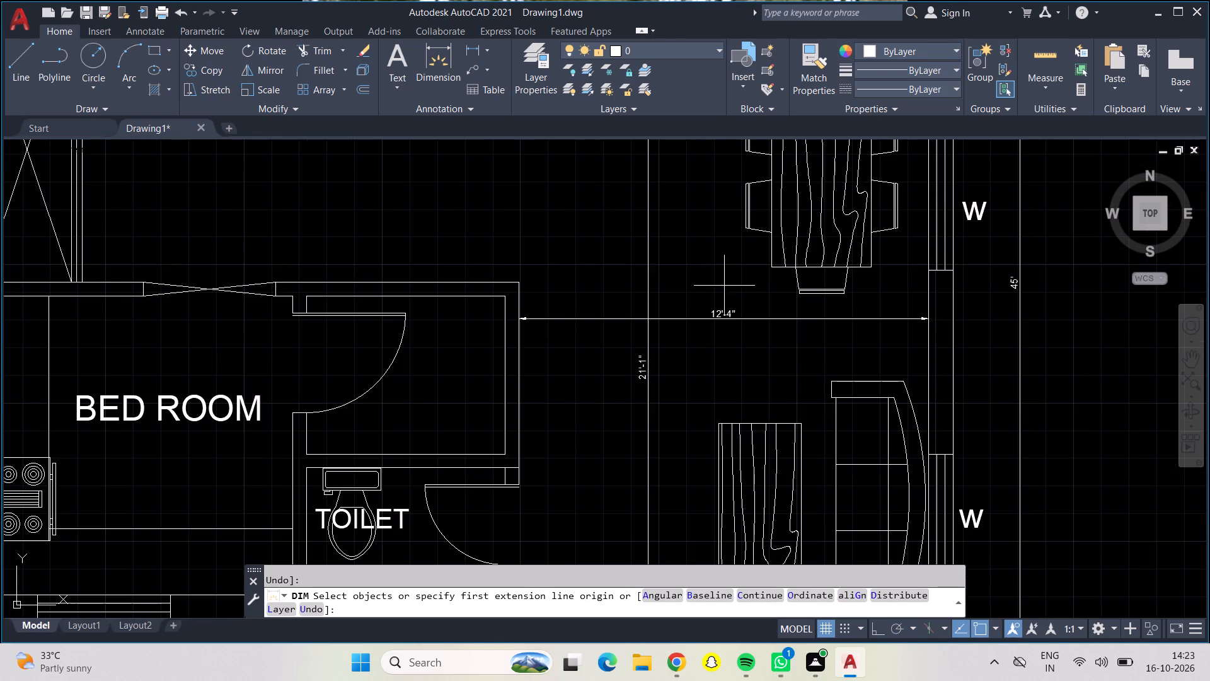
Dimension the stove bedroom's north side from the crossed opening's east end to the west wall, placing the line between the wall and room label.
middle_click_drag(608, 250, 723, 166)
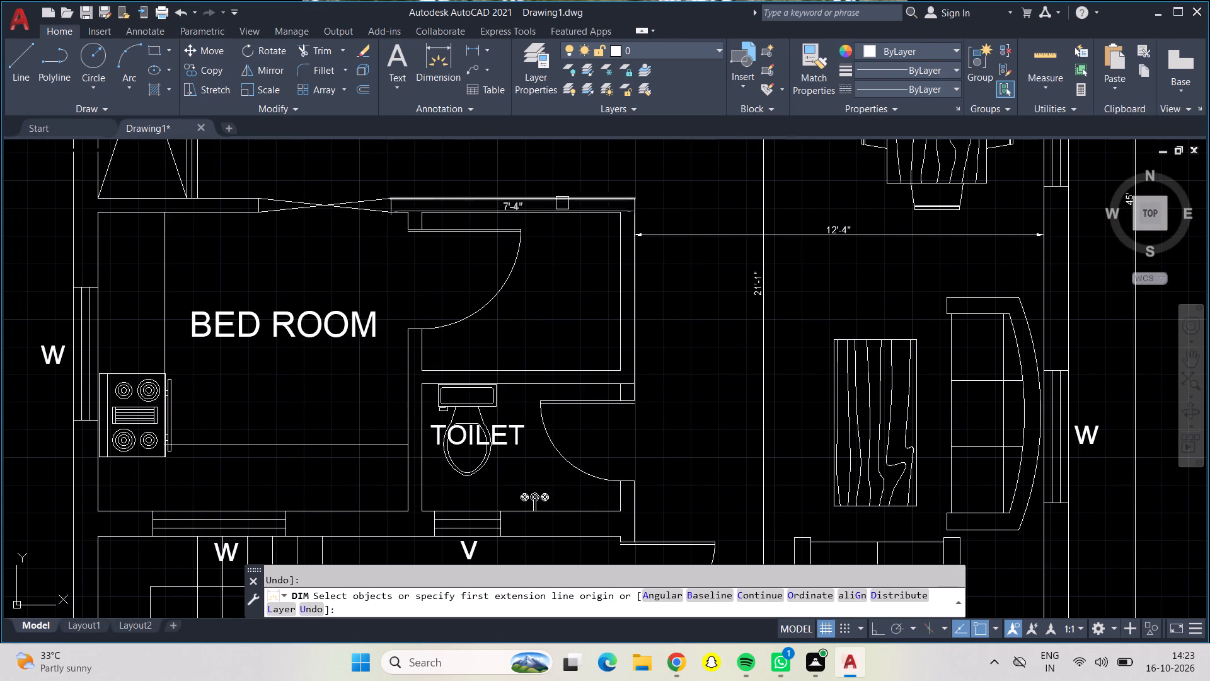
scroll(417, 280, "down", 1)
middle_click_drag(417, 280, 453, 294)
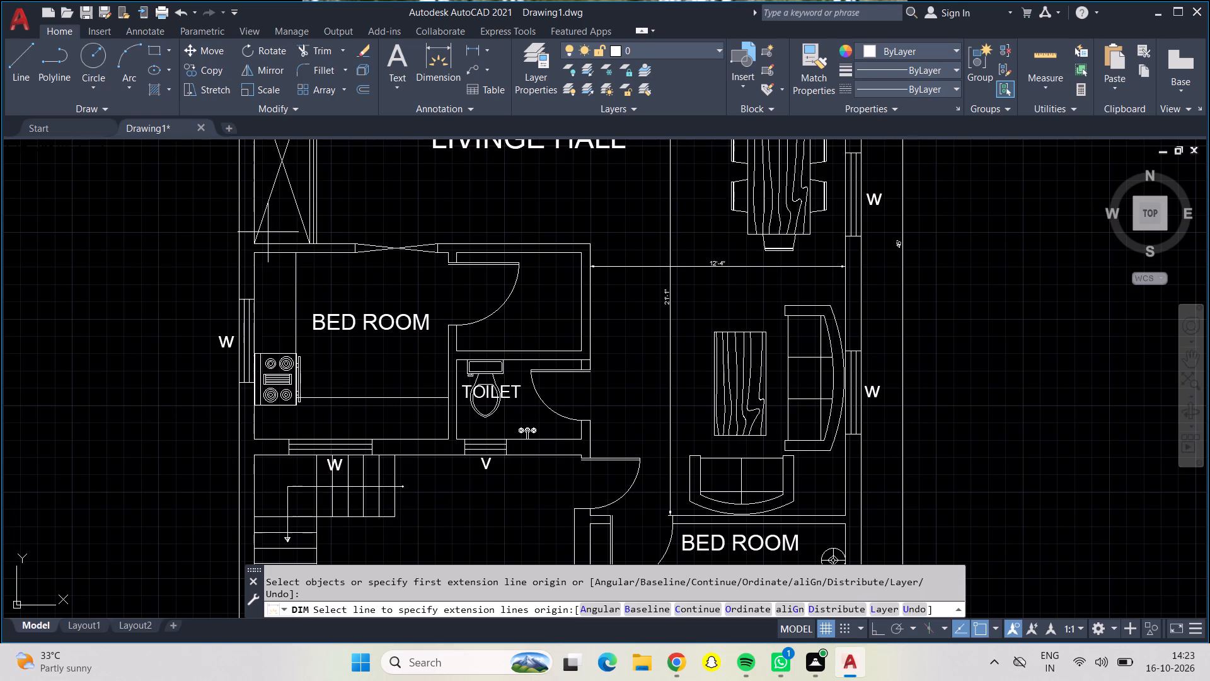
scroll(249, 260, "up", 2)
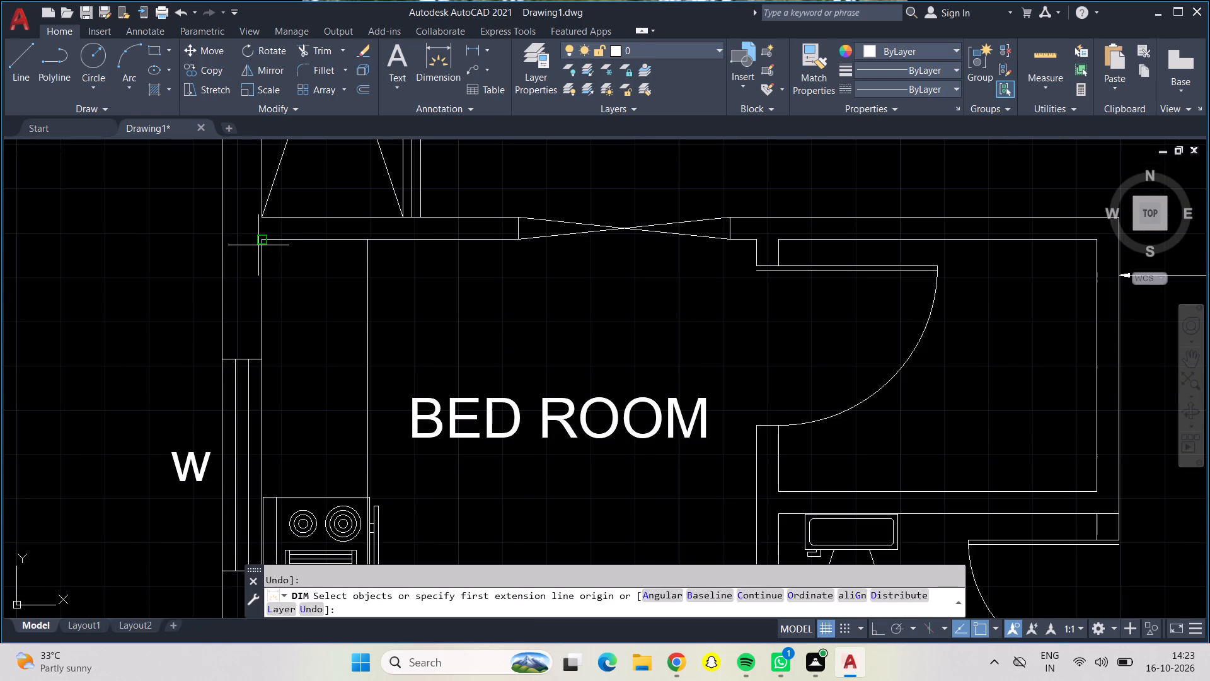
left_click(265, 242)
left_click(727, 243)
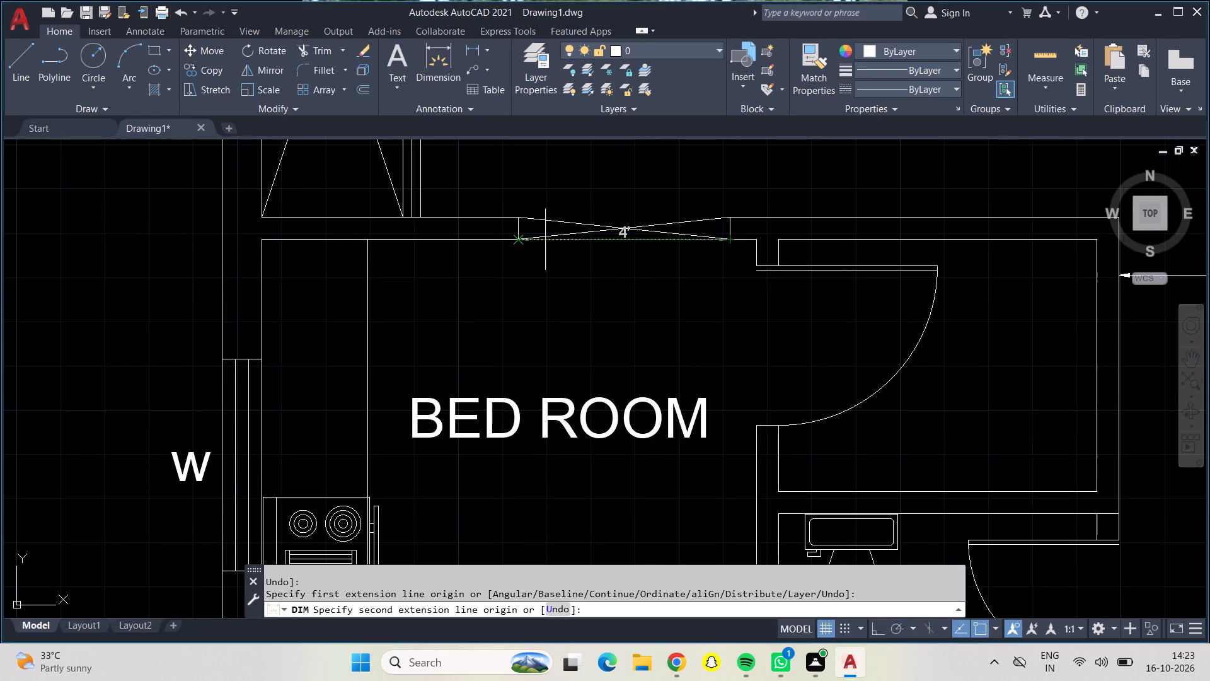
left_click(263, 243)
left_click(292, 289)
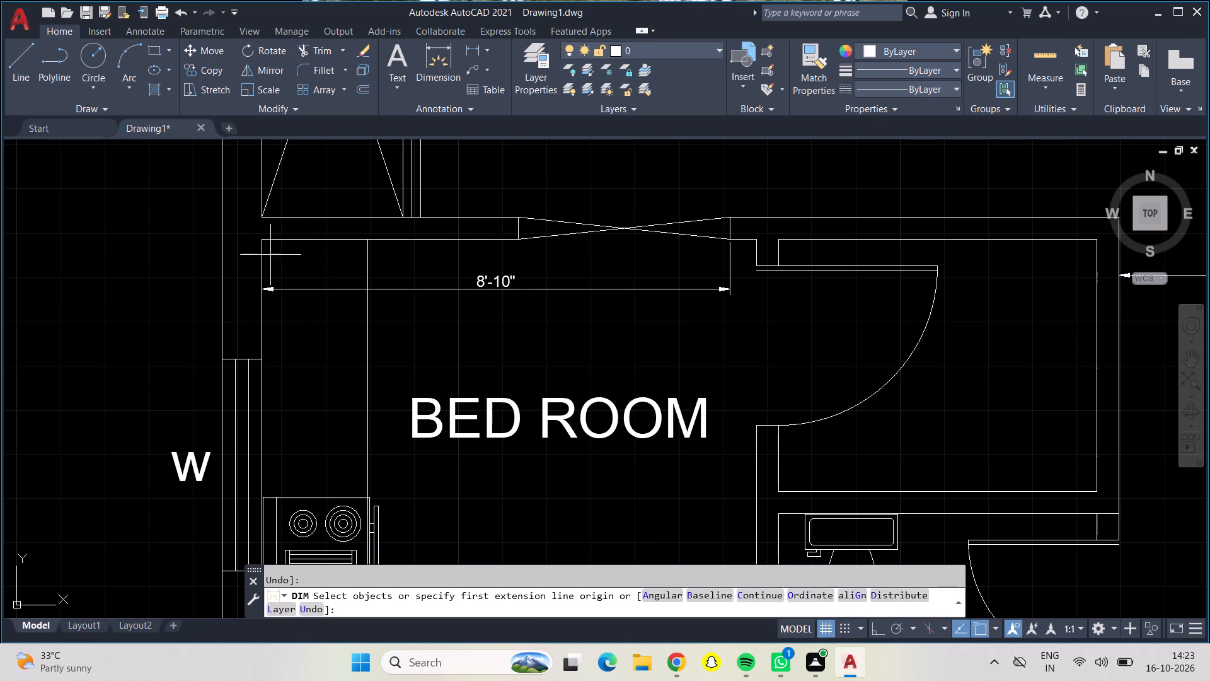
Dimension the stove bedroom's north-south length along its west wall, placing the dimension line just inside the room, across the stove.
left_click(266, 236)
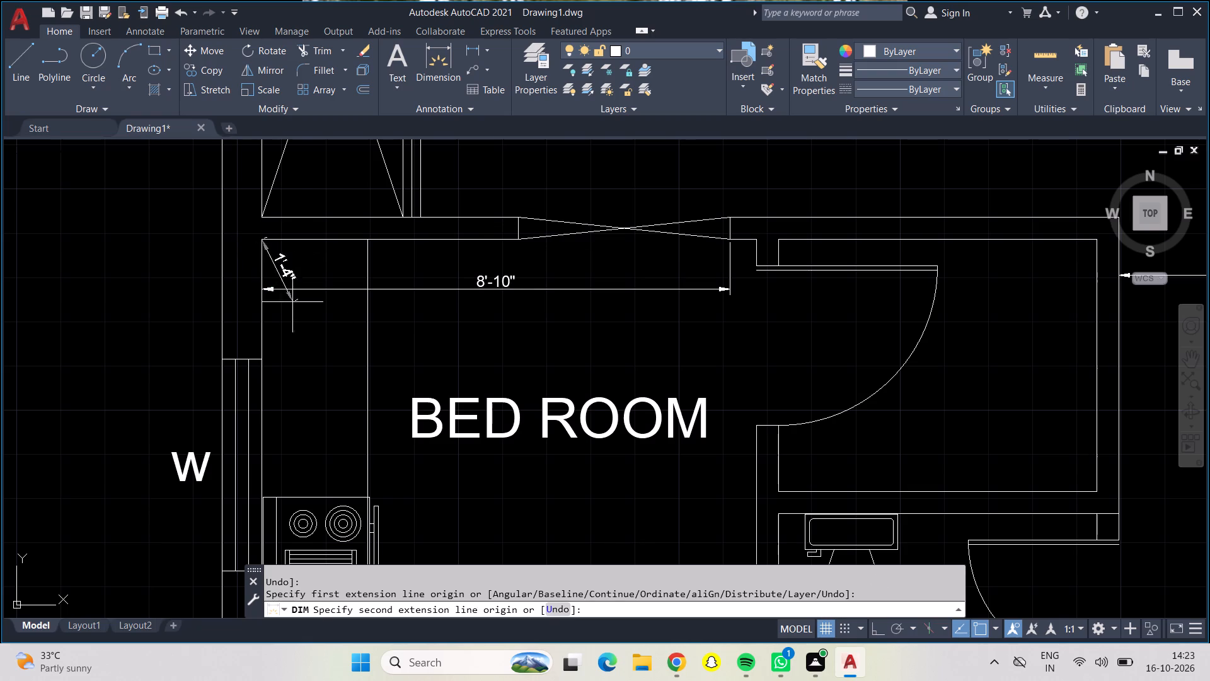
middle_click_drag(287, 327, 318, 204)
middle_click_drag(302, 315, 314, 191)
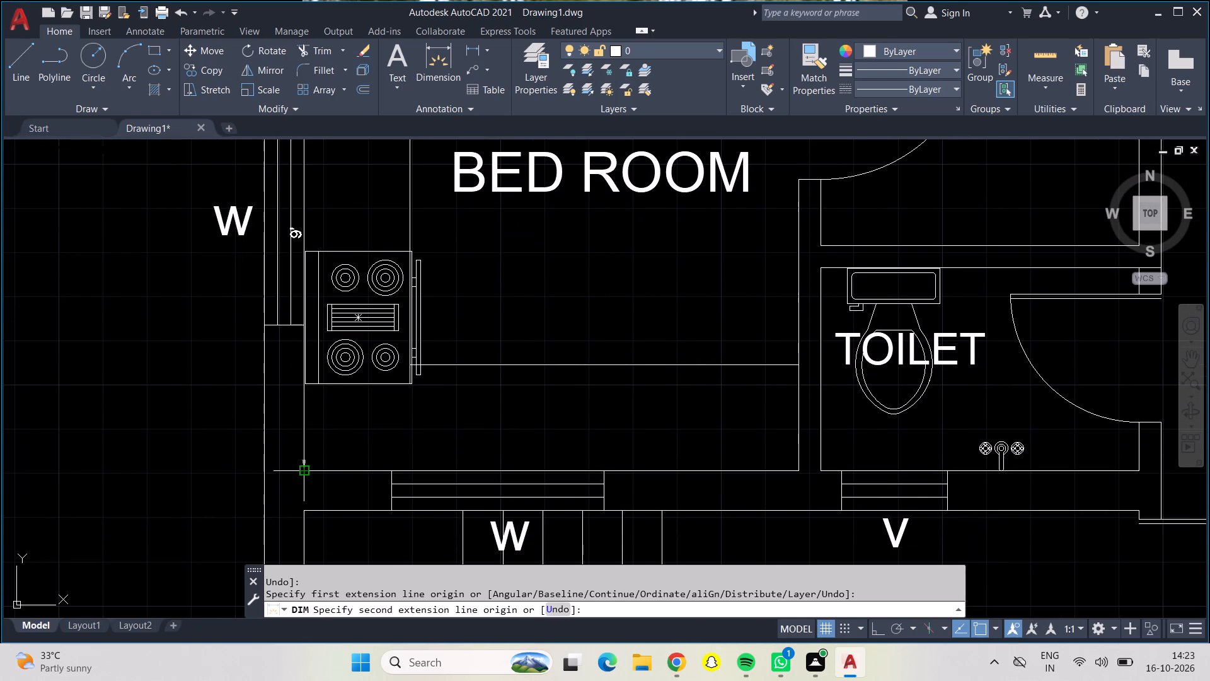
left_click(300, 469)
left_click(380, 465)
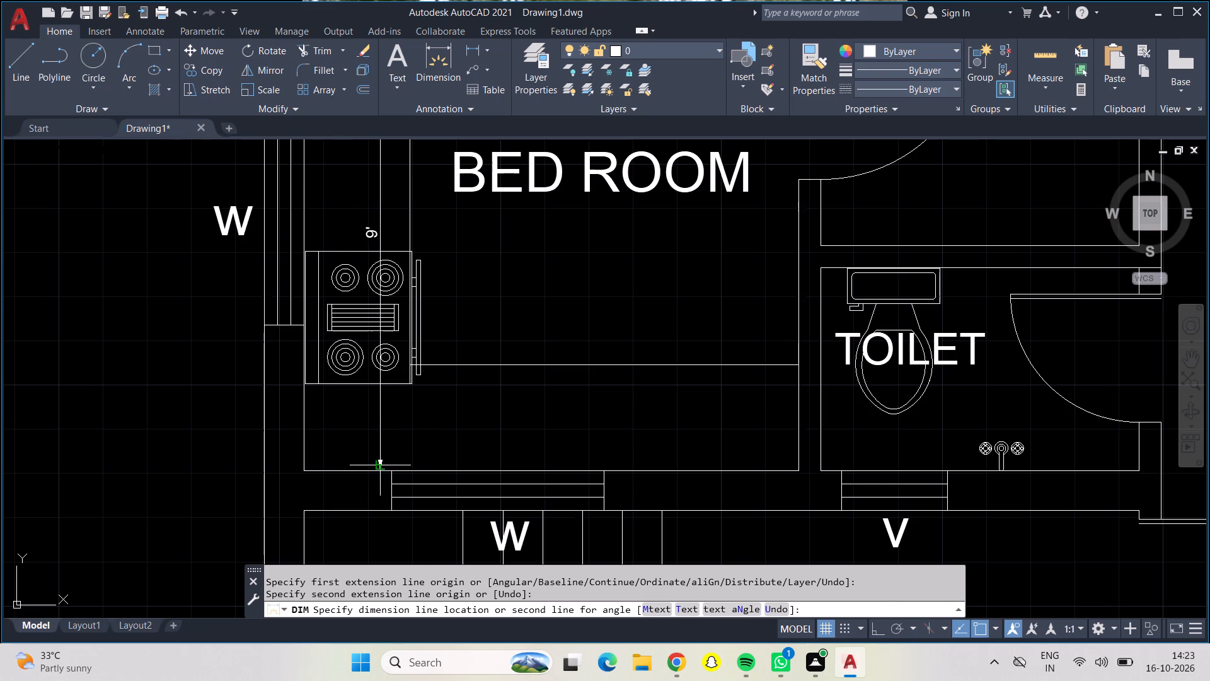
scroll(375, 459, "down", 1)
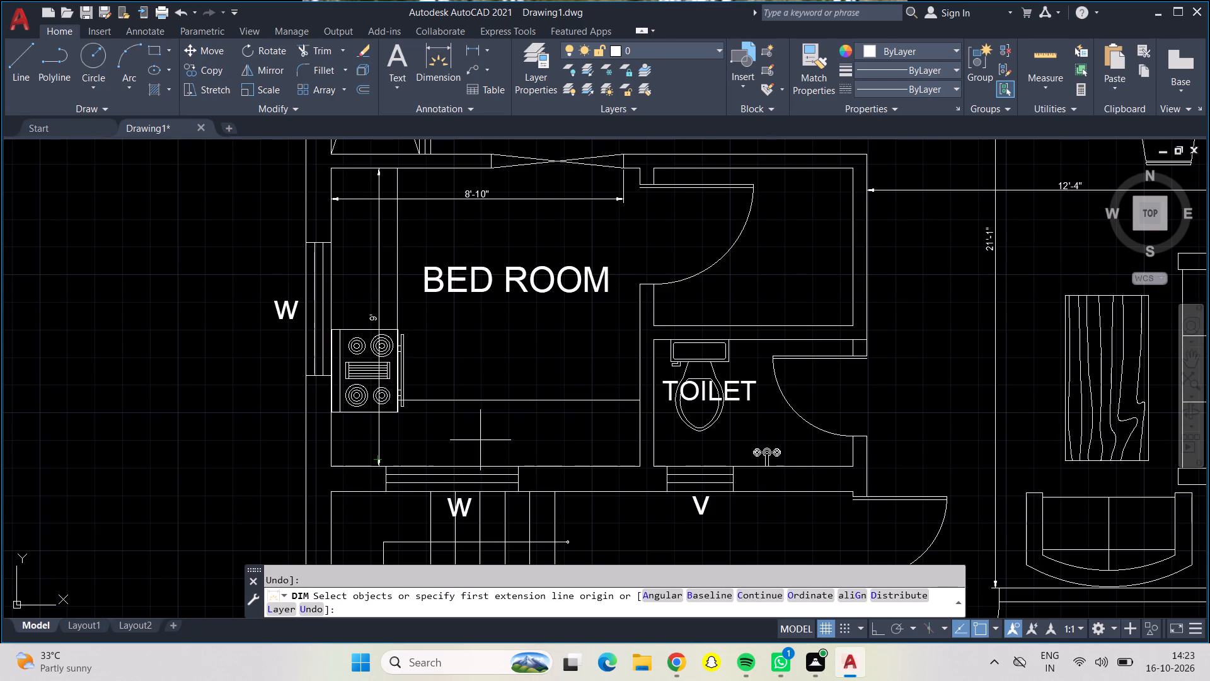
Dimension the stair corner landing's east-west width along the north wall, placing the dimension line inside the landing.
scroll(485, 431, "down", 1)
middle_click_drag(485, 431, 450, 230)
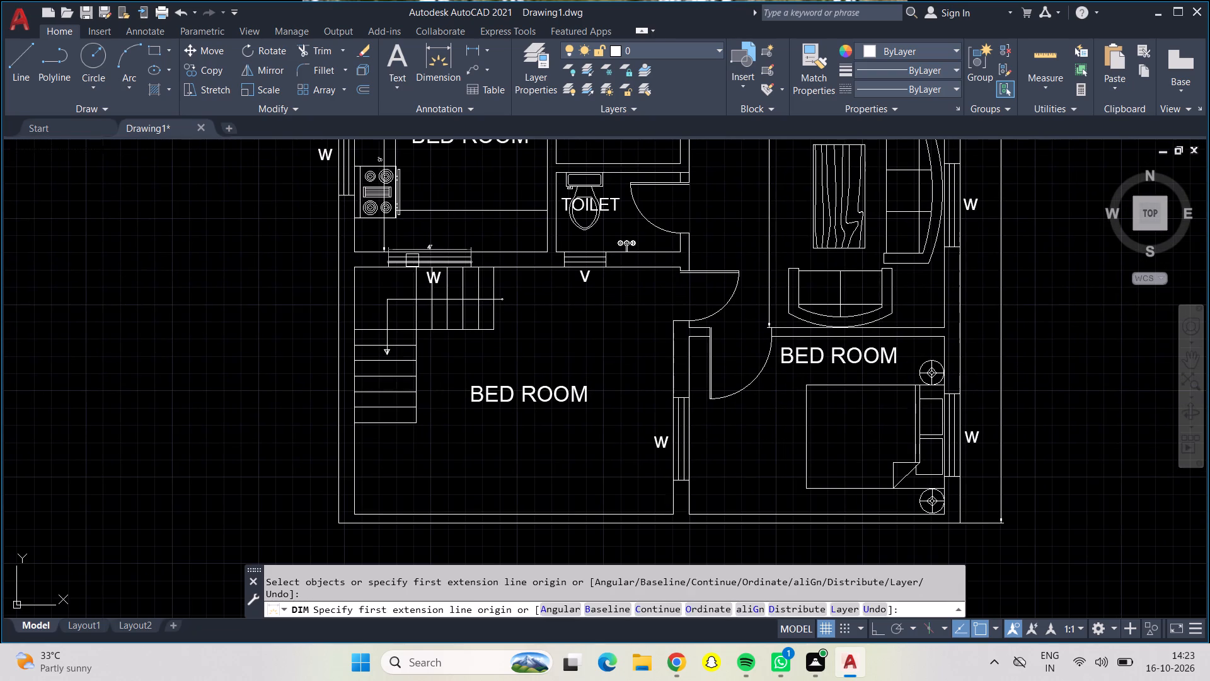
left_click(357, 271)
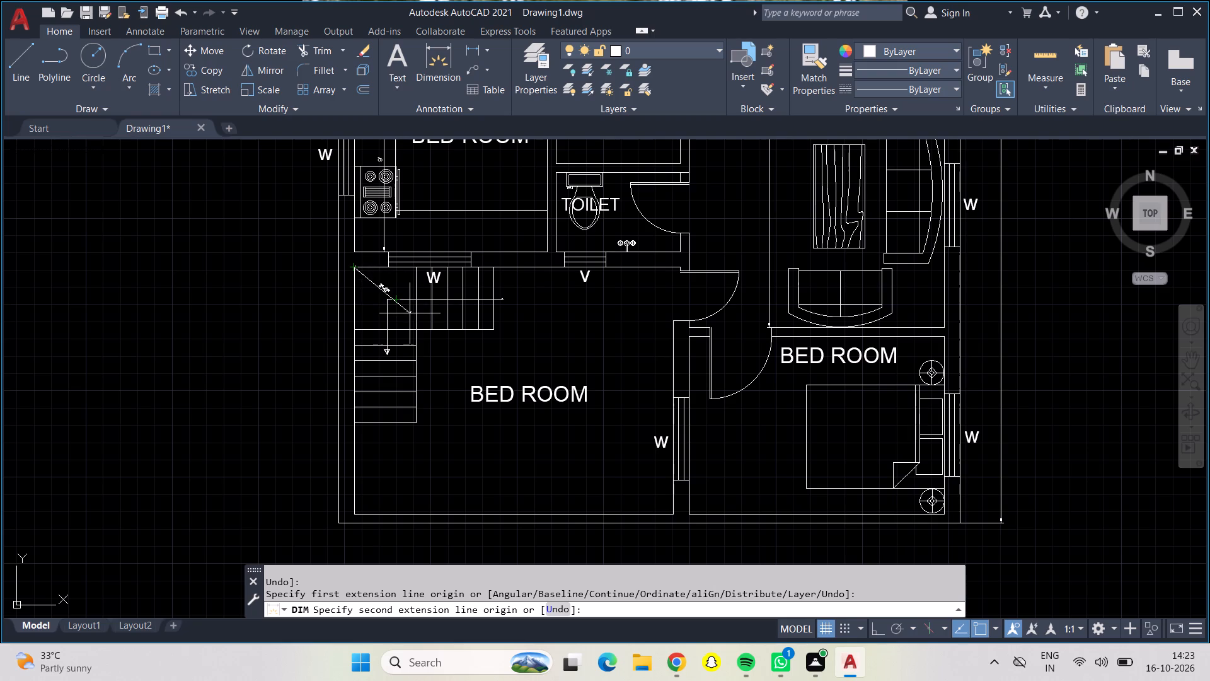
scroll(408, 324, "up", 1)
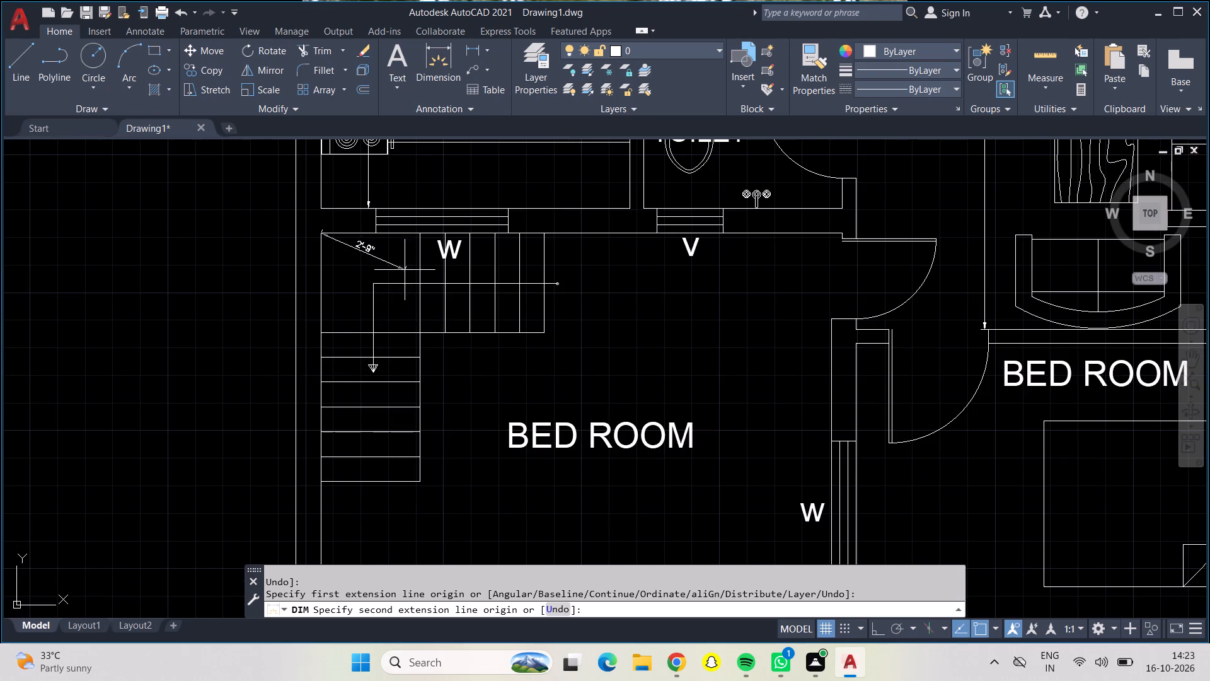
scroll(413, 257, "up", 1)
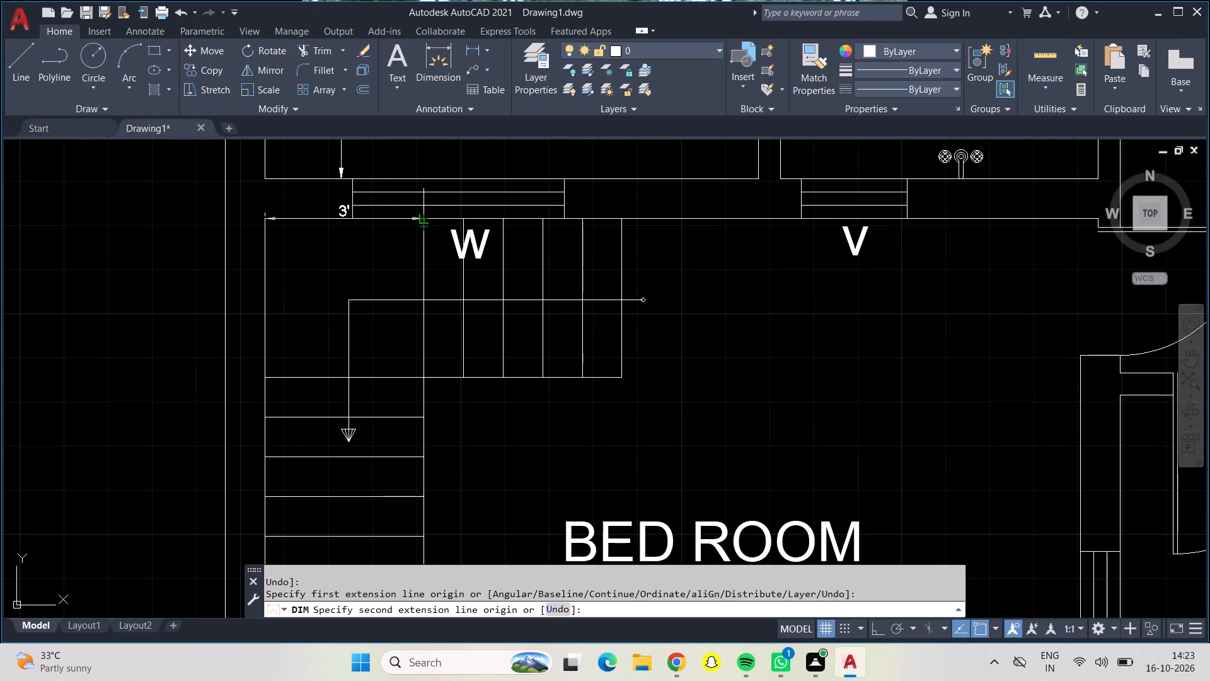
left_click(424, 219)
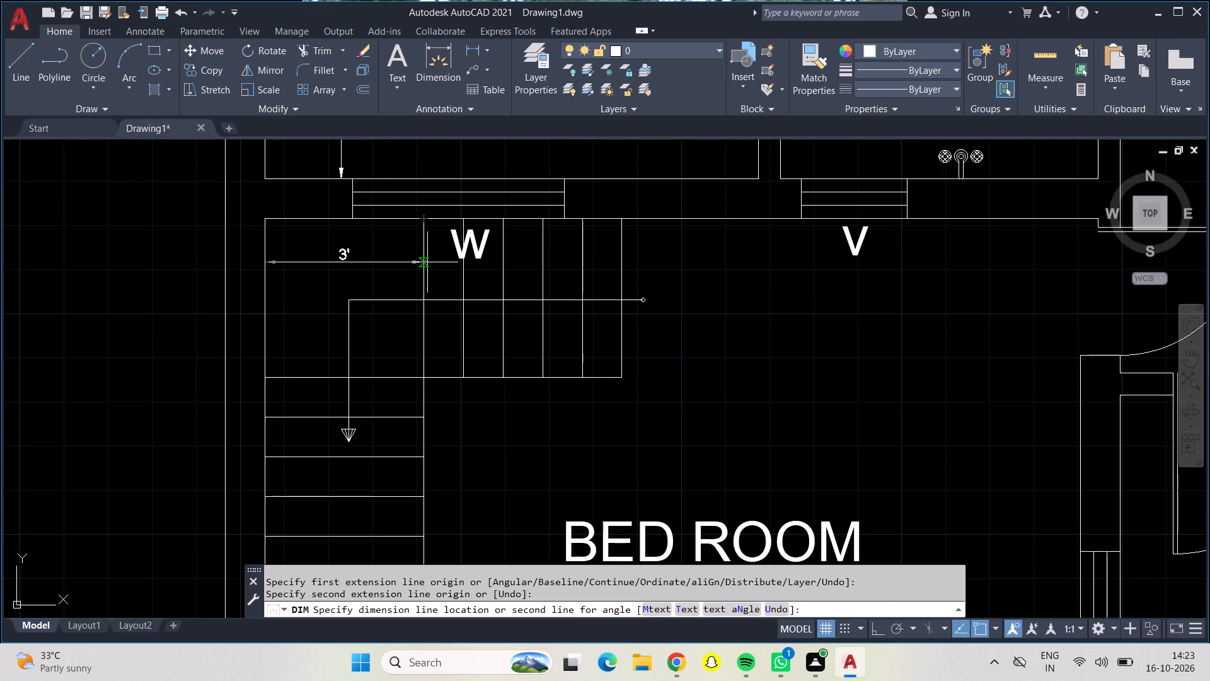
left_click(427, 262)
Dimension the stair corner landing's north-south depth along its east edge, placing the dimension line inside the landing.
left_click(425, 221)
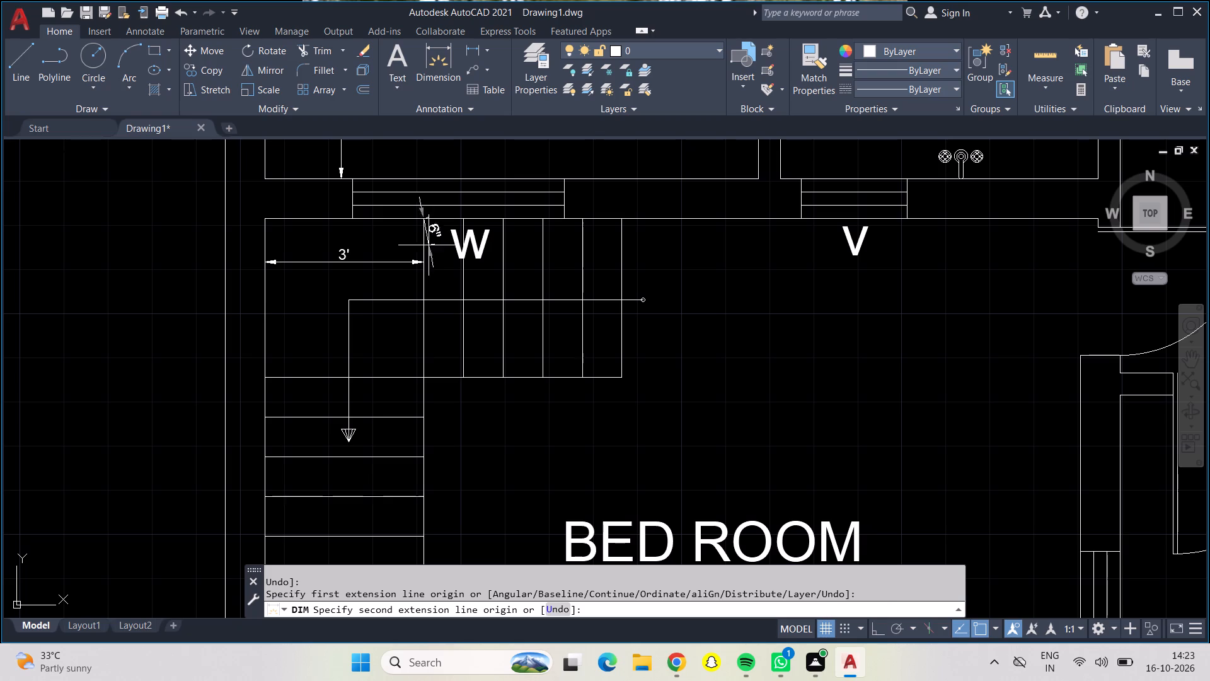
left_click(425, 378)
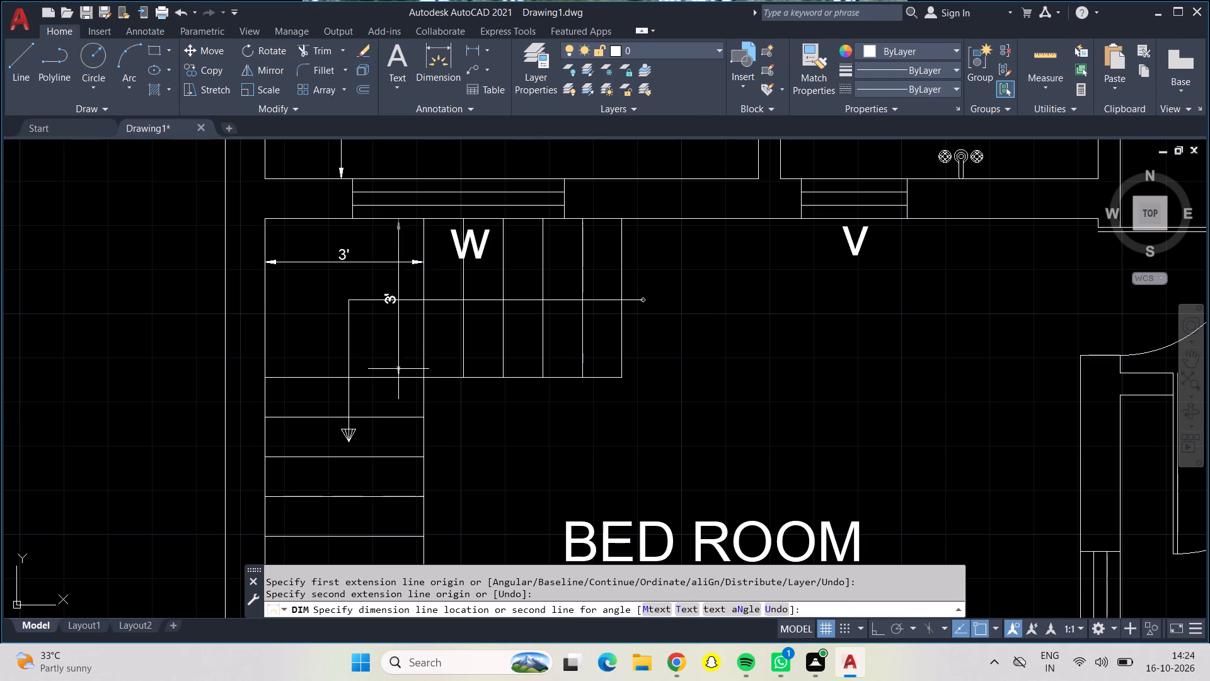
left_click(375, 359)
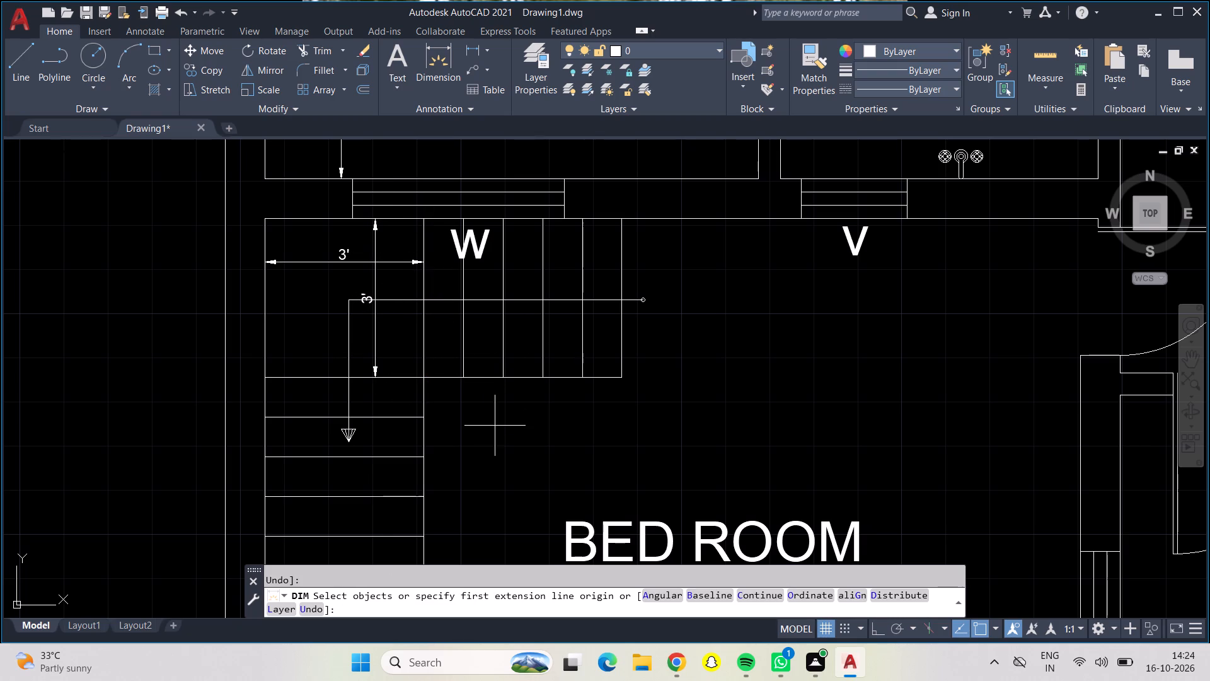
Dimension the staircase bedroom's east-west width between its west wall and east wall line, placing the dimension line level with the door opening's south jamb.
middle_click_drag(498, 426, 494, 341)
middle_click(488, 243)
scroll(480, 346, "down", 1)
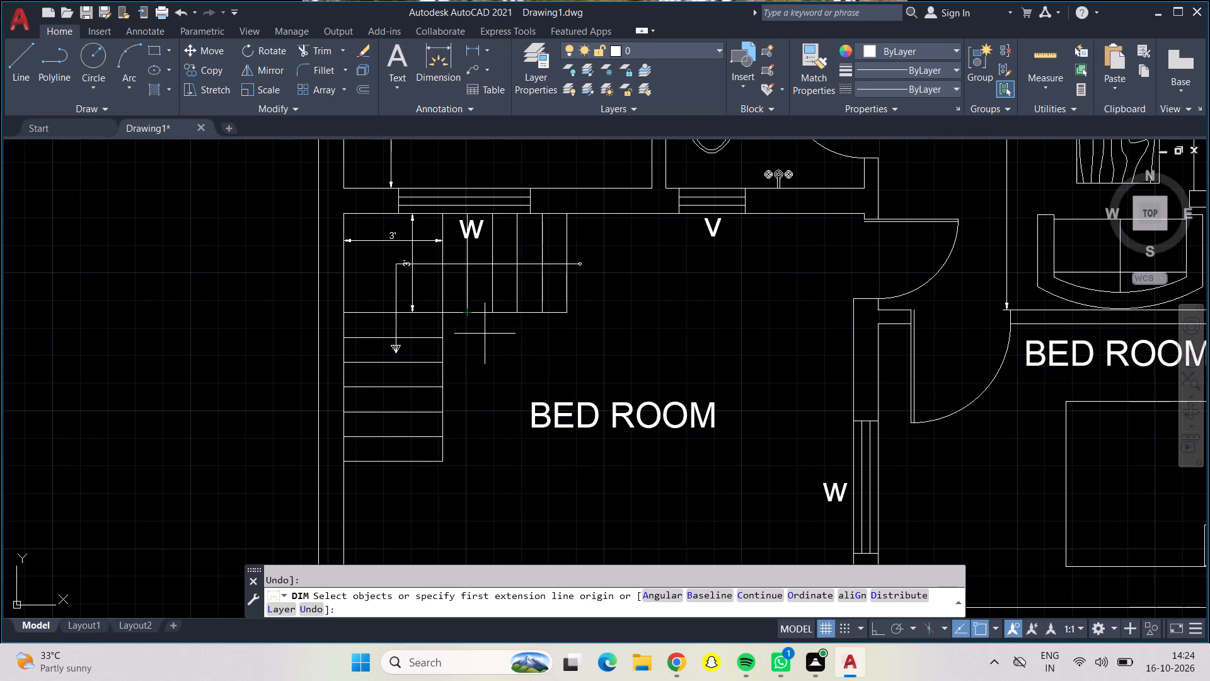
left_click(346, 214)
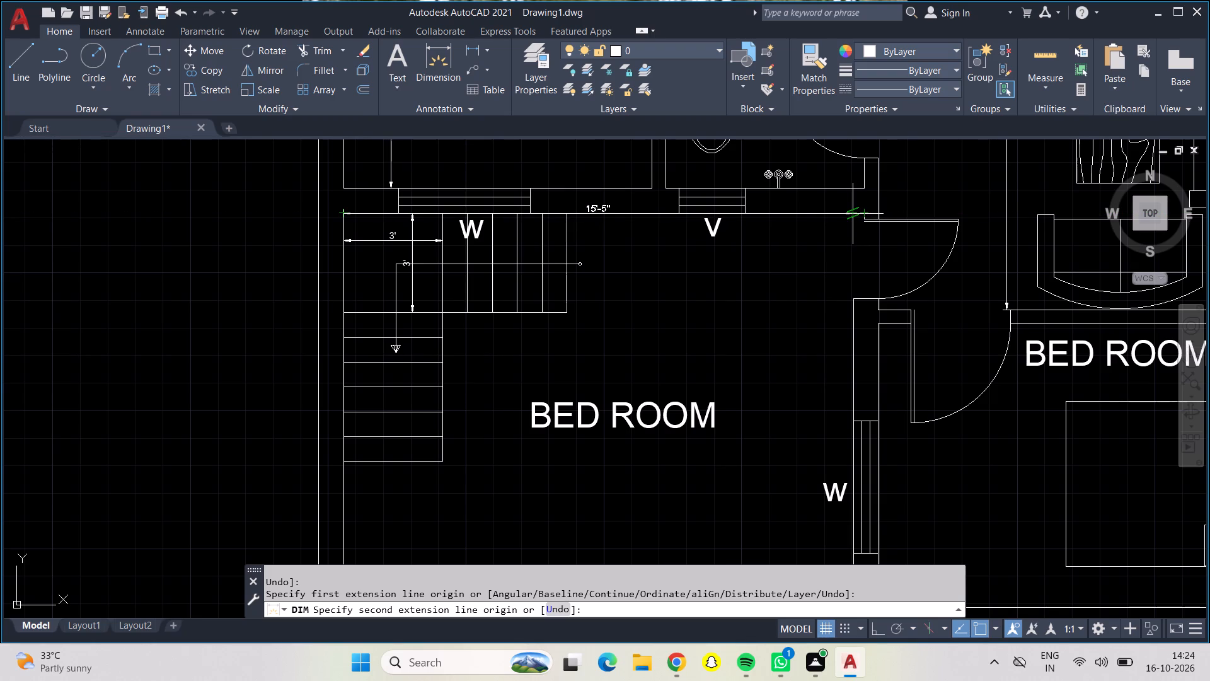
left_click(854, 215)
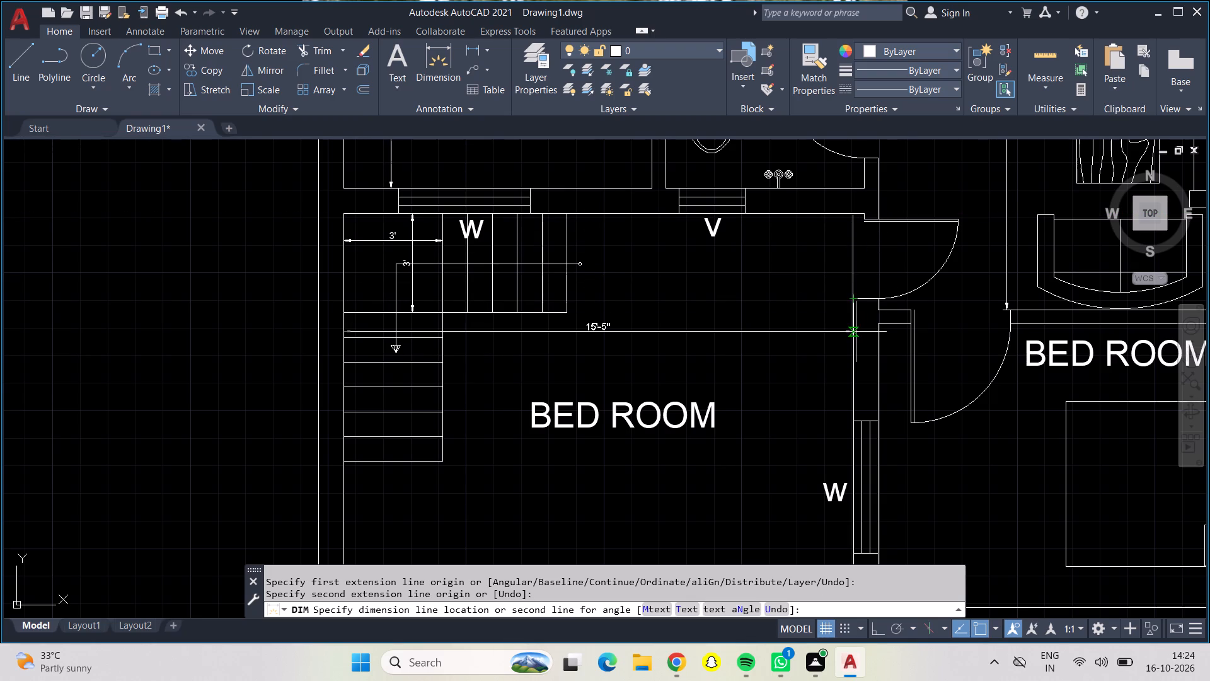
scroll(851, 308, "up", 2)
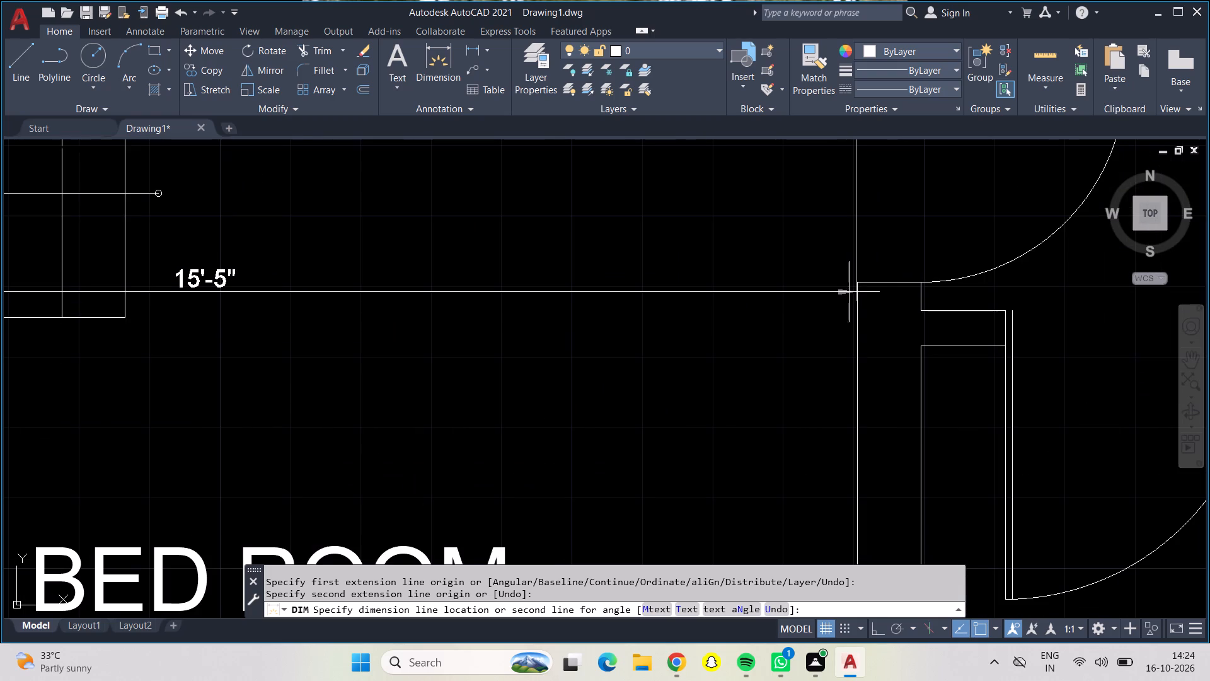
left_click(861, 283)
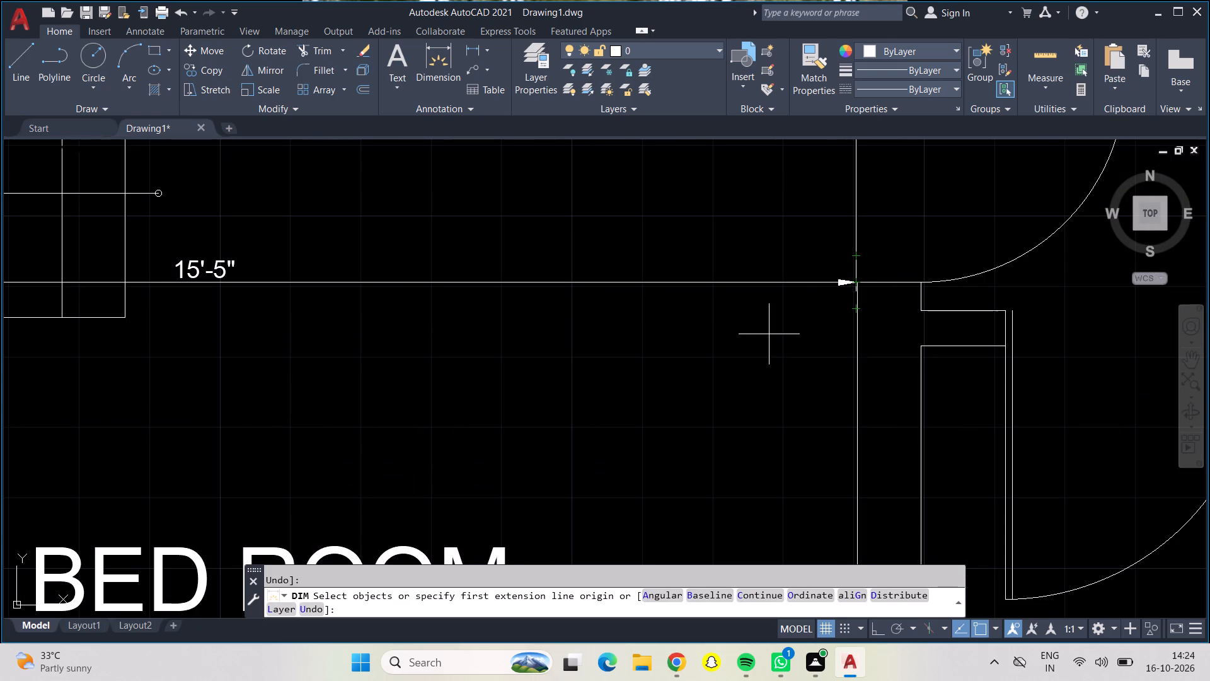
Draw a line along the staircase bedroom's west wall from its northwest inside corner to the southwest inside corner and back.
scroll(766, 334, "down", 1)
scroll(693, 361, "down", 1)
middle_click_drag(693, 361, 688, 303)
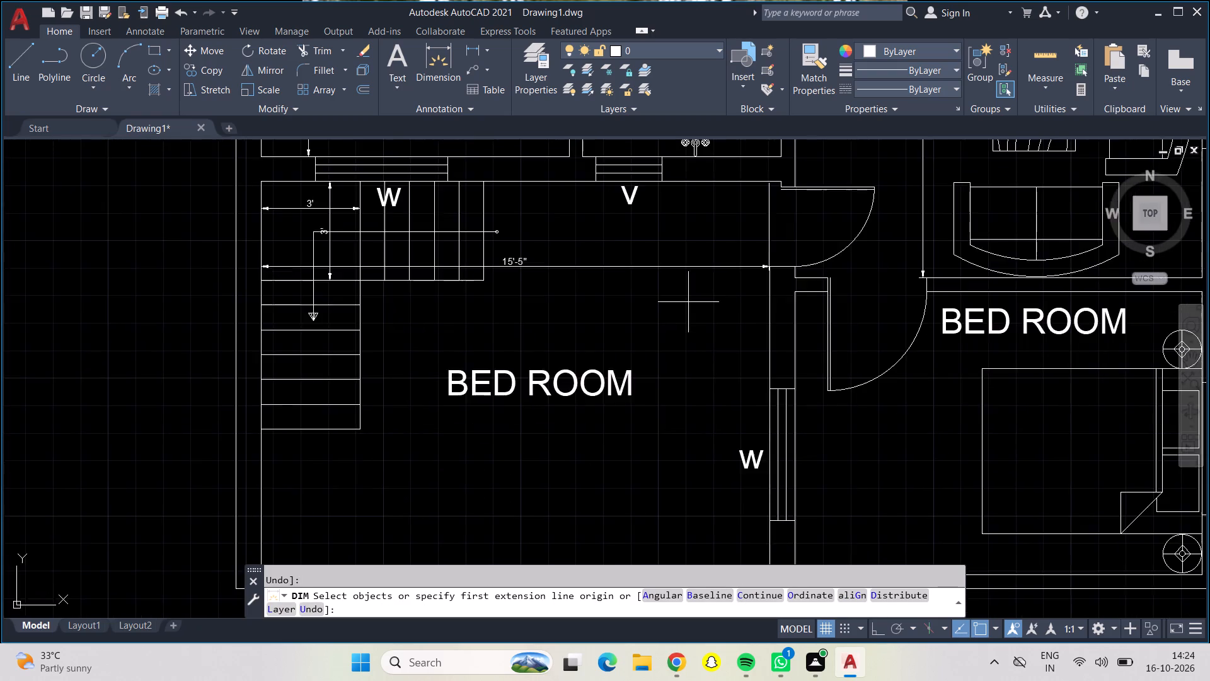
left_click(27, 51)
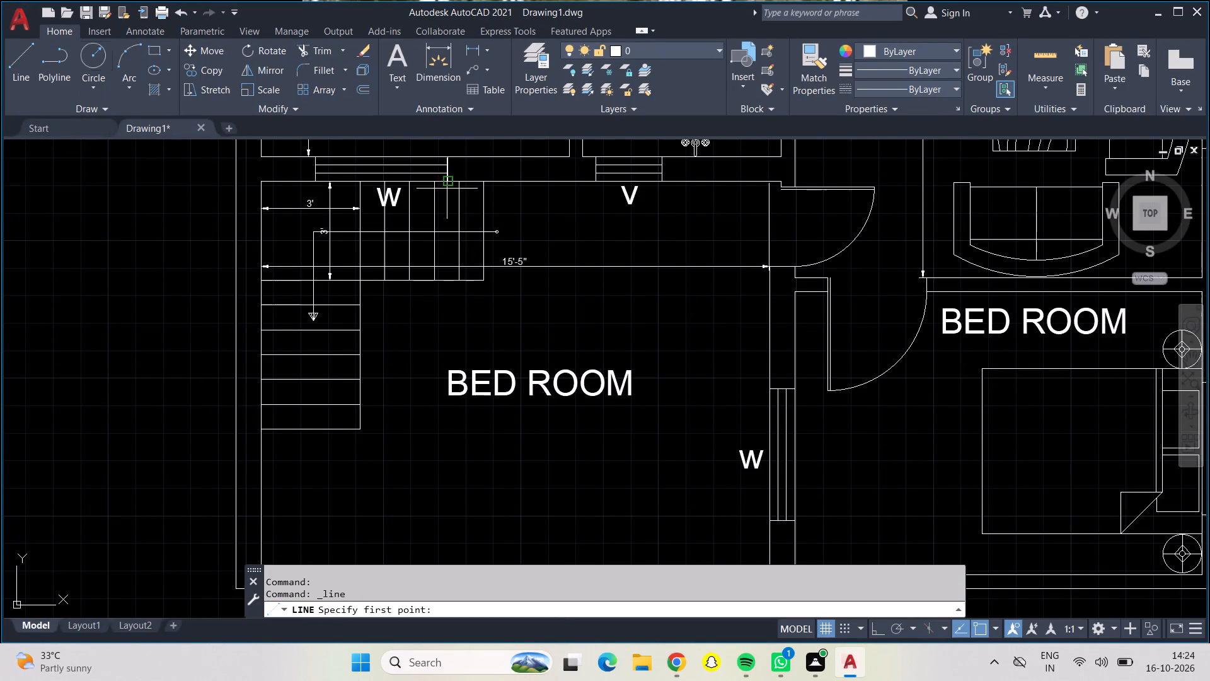
left_click(264, 182)
middle_click_drag(268, 476, 291, 356)
scroll(272, 448, "up", 2)
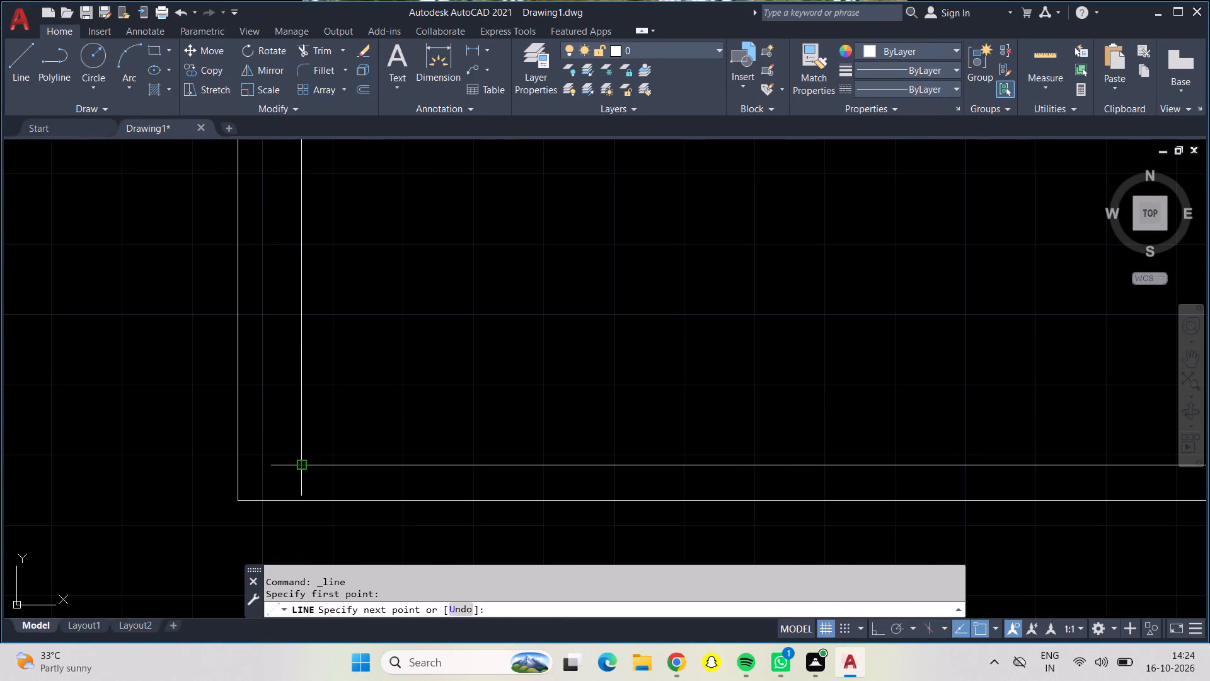
left_click(301, 461)
middle_click_drag(360, 385, 375, 429)
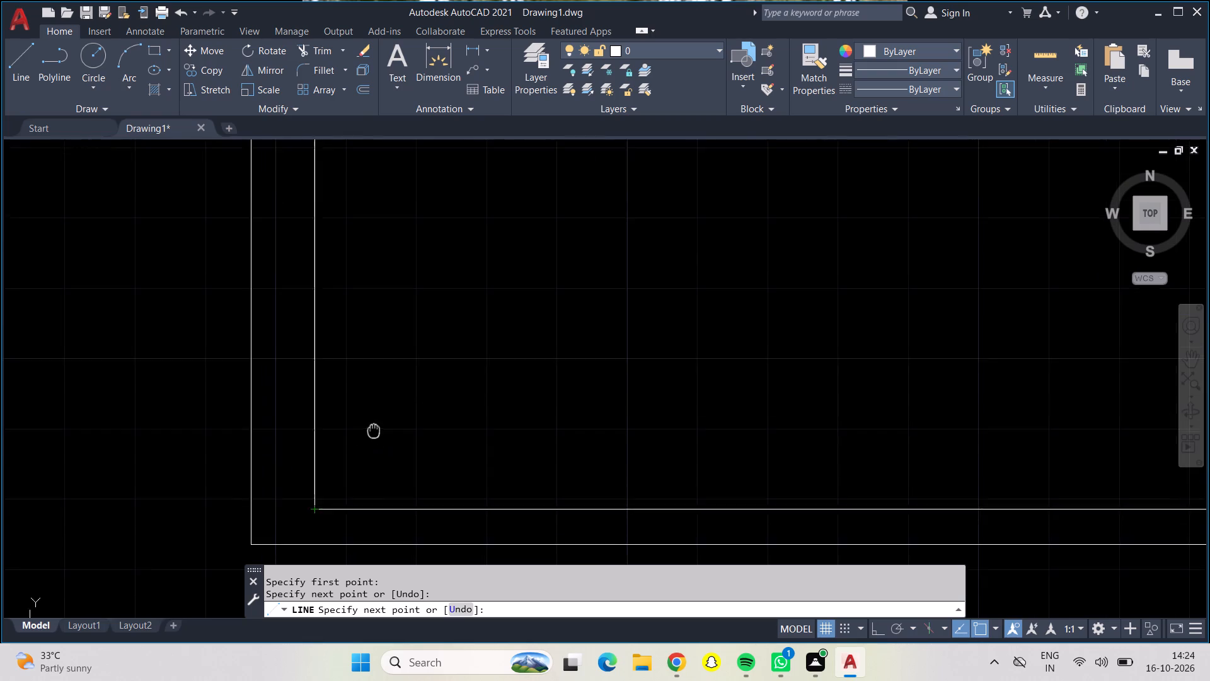
middle_click_drag(375, 429, 375, 454)
scroll(363, 429, "down", 2)
middle_click_drag(362, 274, 379, 441)
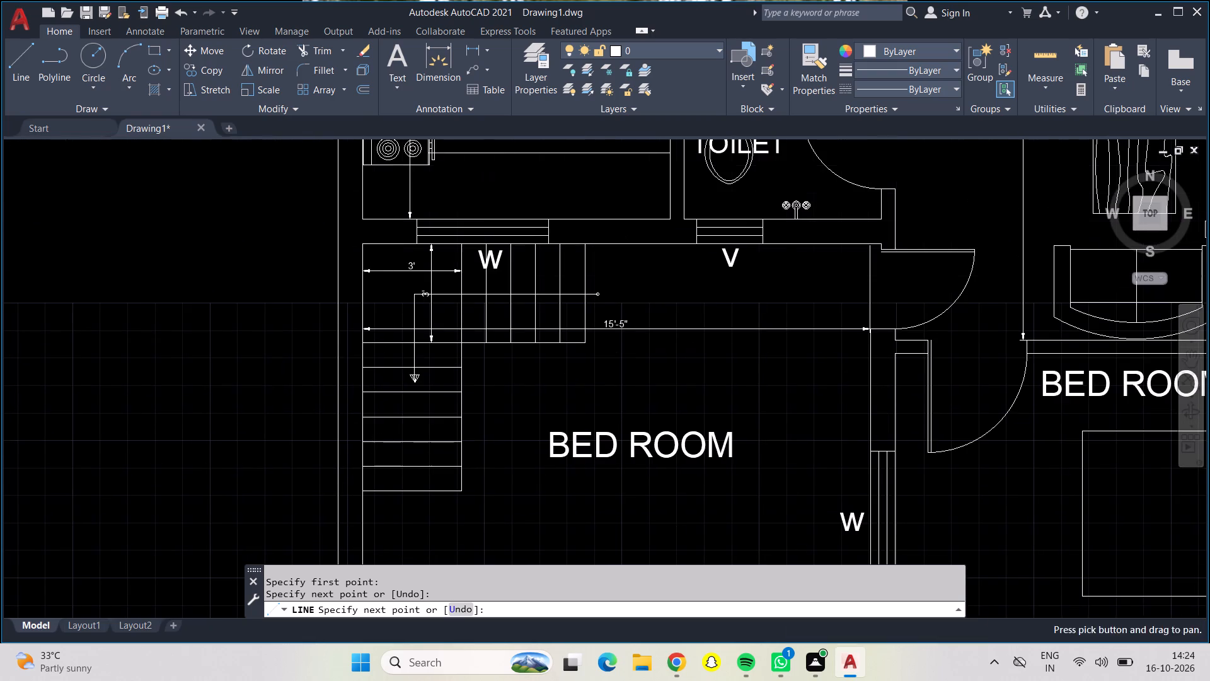
left_click(364, 242)
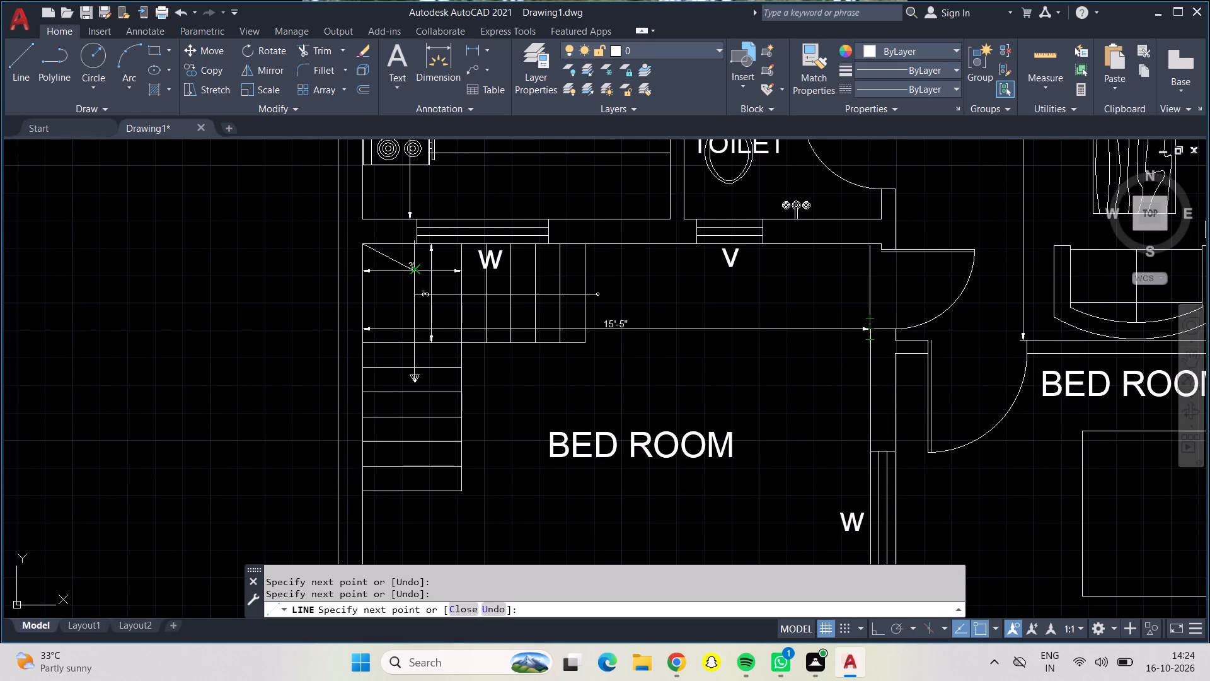
key("Escape")
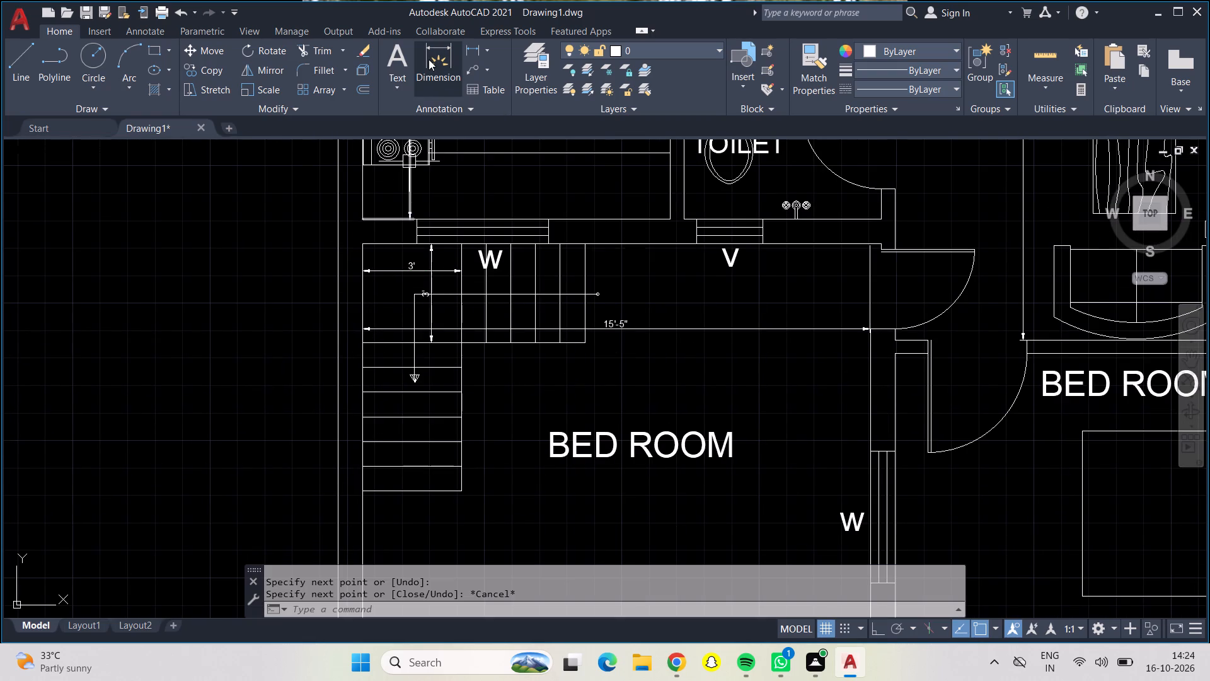
Dimension the staircase bedroom's north-south length between its west inside corners, placing the dimension line just inside the room, across the stair treads.
left_click(430, 58)
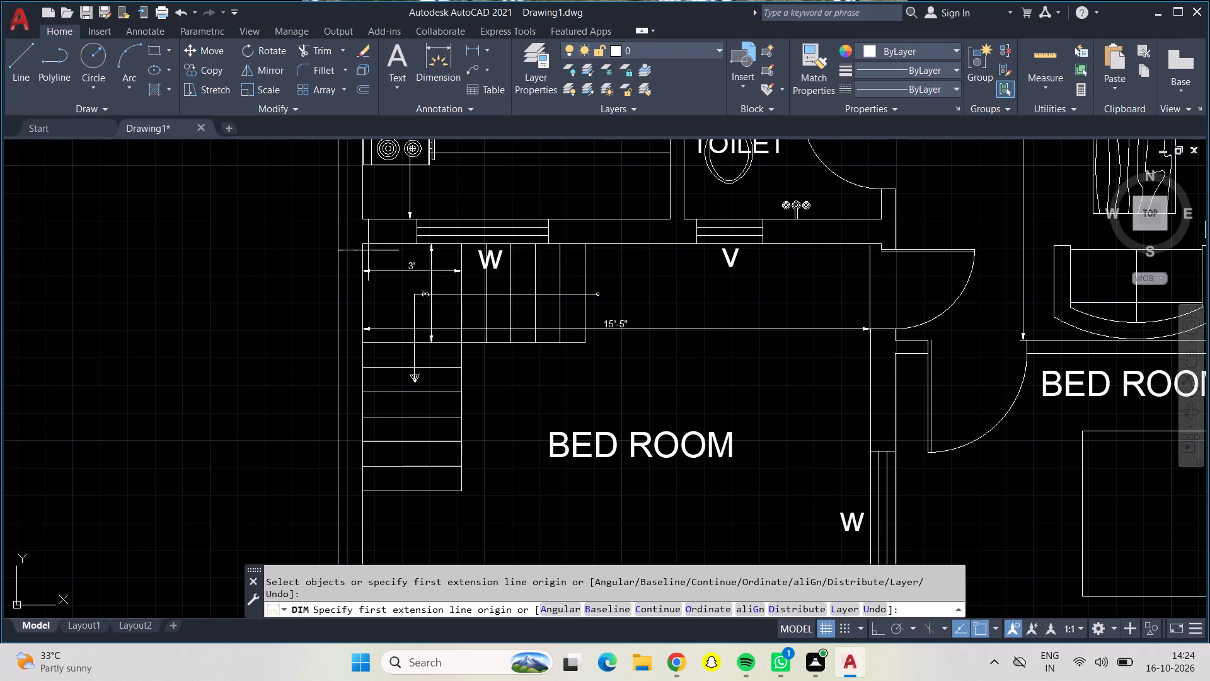
left_click(363, 247)
scroll(387, 361, "down", 1)
middle_click_drag(387, 361, 430, 246)
scroll(415, 413, "up", 3)
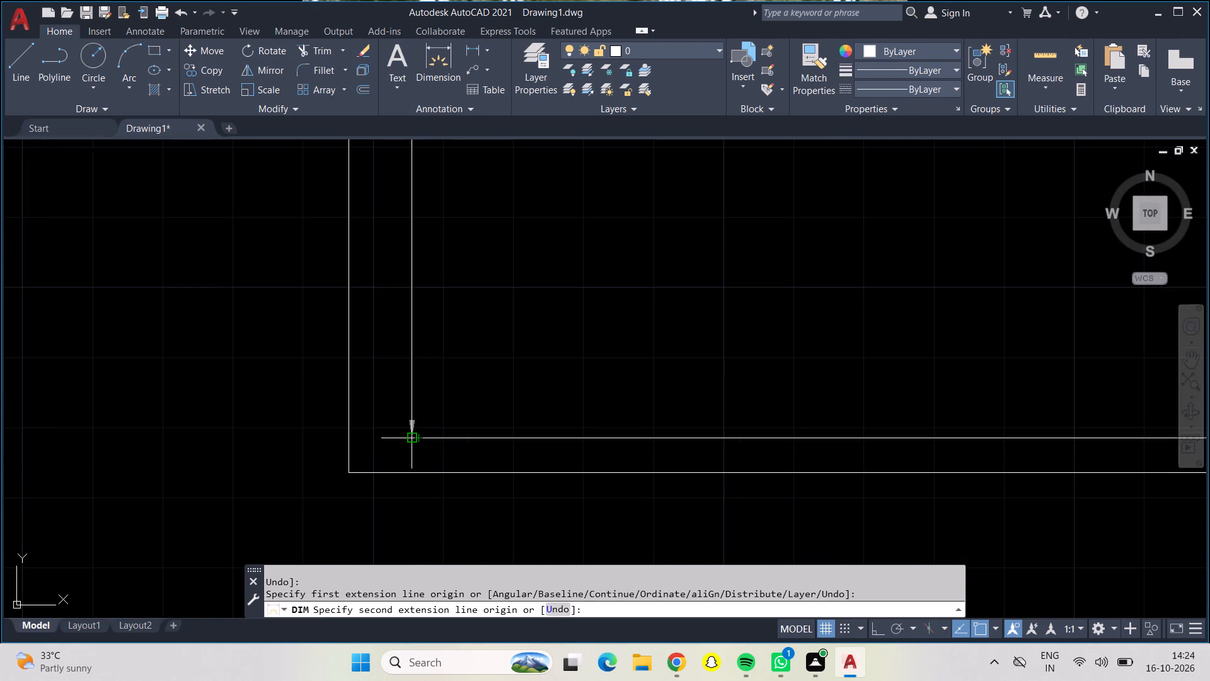
left_click(412, 440)
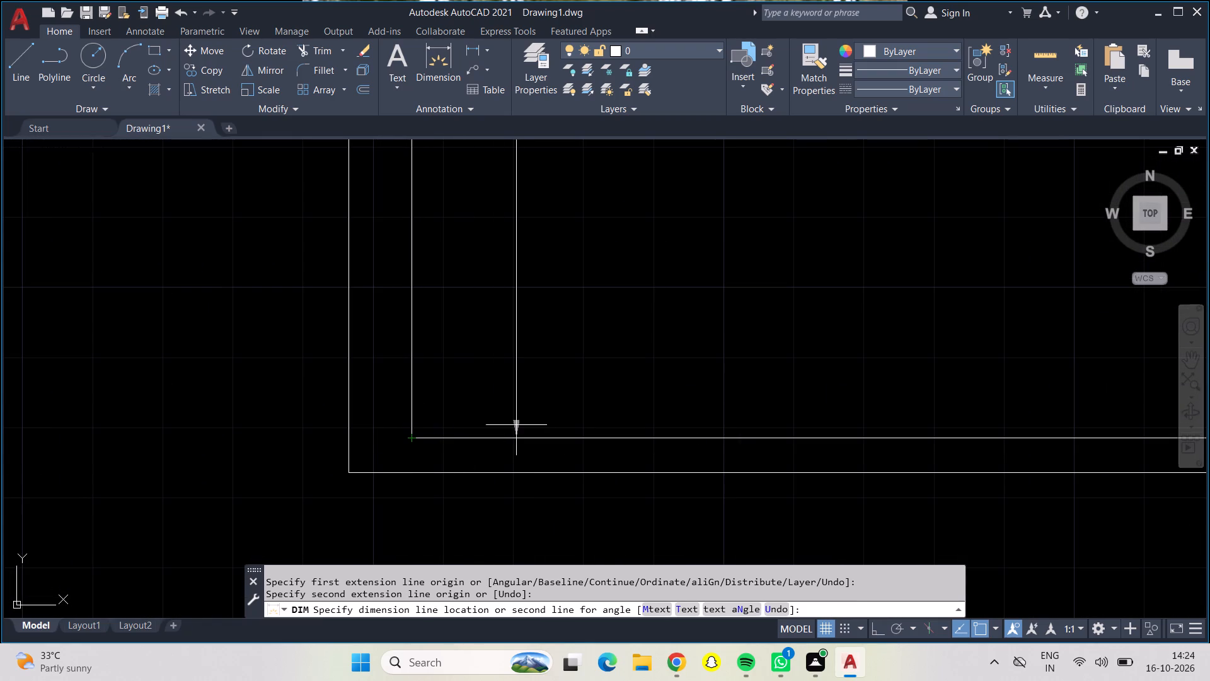
middle_click_drag(516, 425, 517, 498)
scroll(514, 494, "up", 1)
scroll(514, 494, "down", 2)
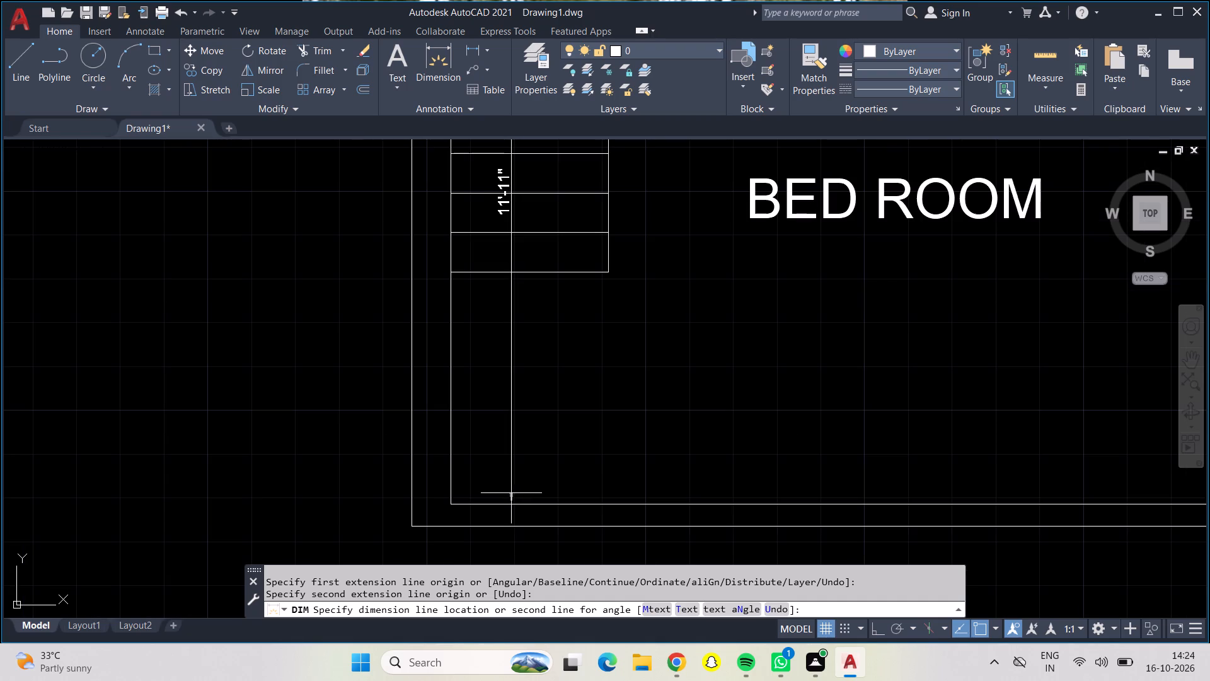
left_click(505, 474)
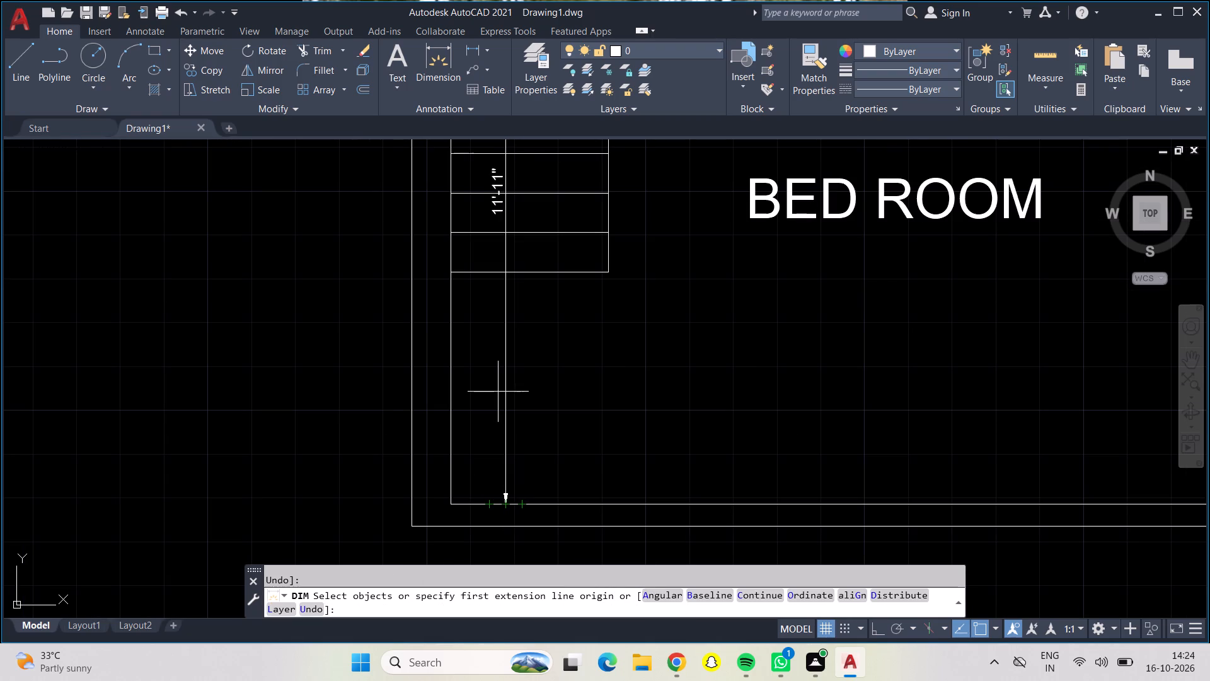
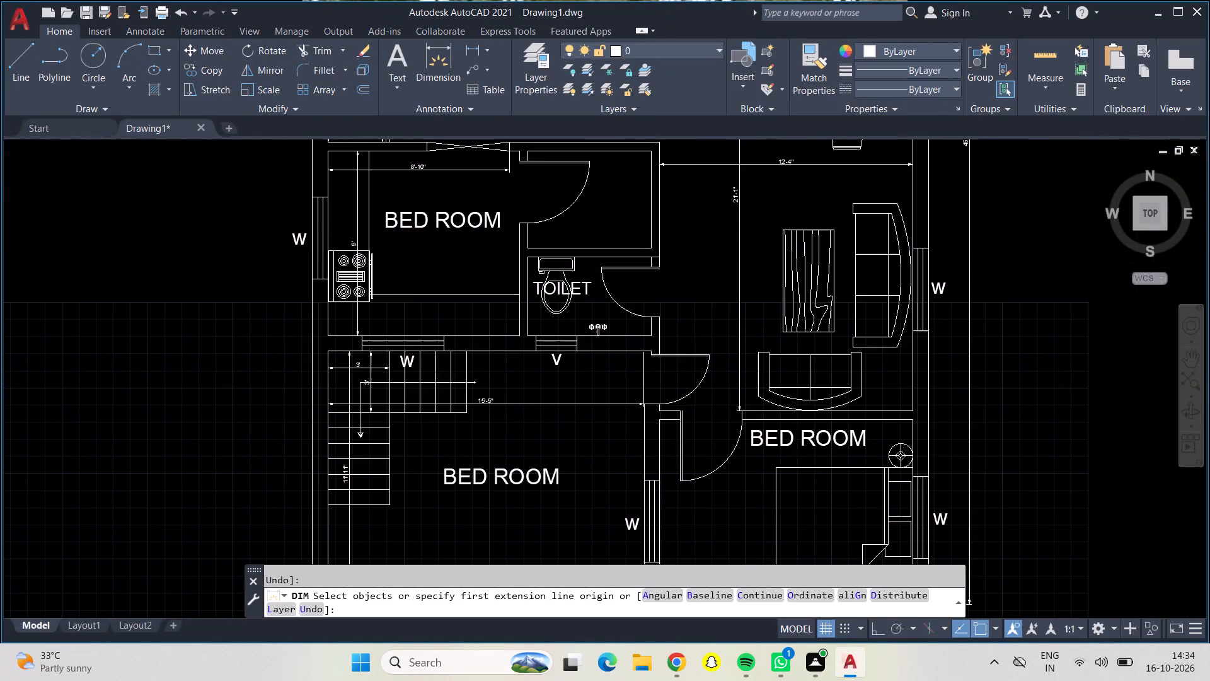
Add the room size 10'8" X 13'4" as a second line under the northwest bedroom's BED ROOM label.
scroll(427, 504, "down", 1)
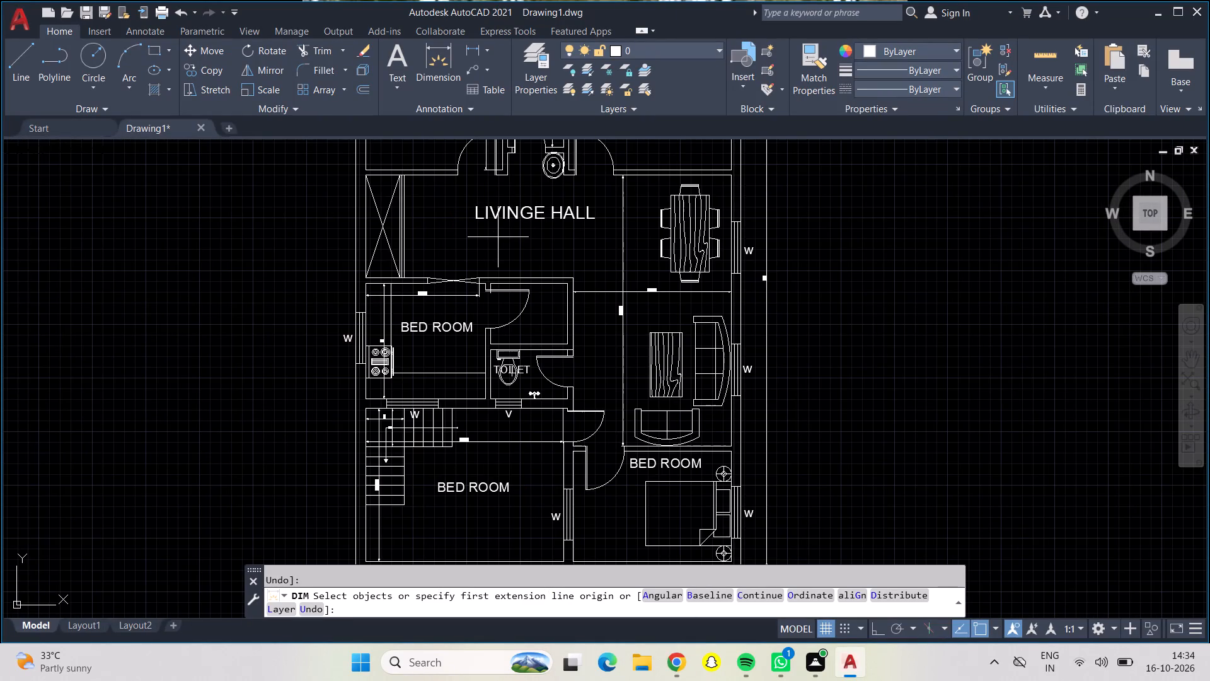
middle_click_drag(498, 237, 531, 436)
key("Escape")
key("Escape")
scroll(475, 294, "up", 1)
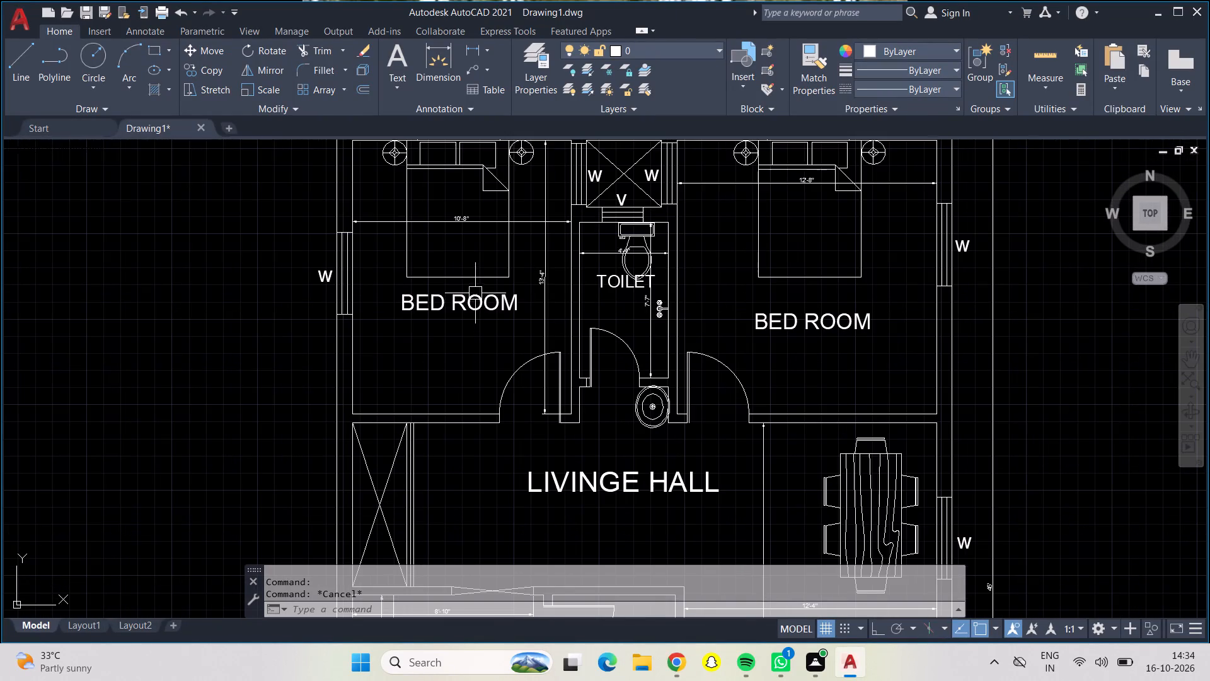
double_click(481, 298)
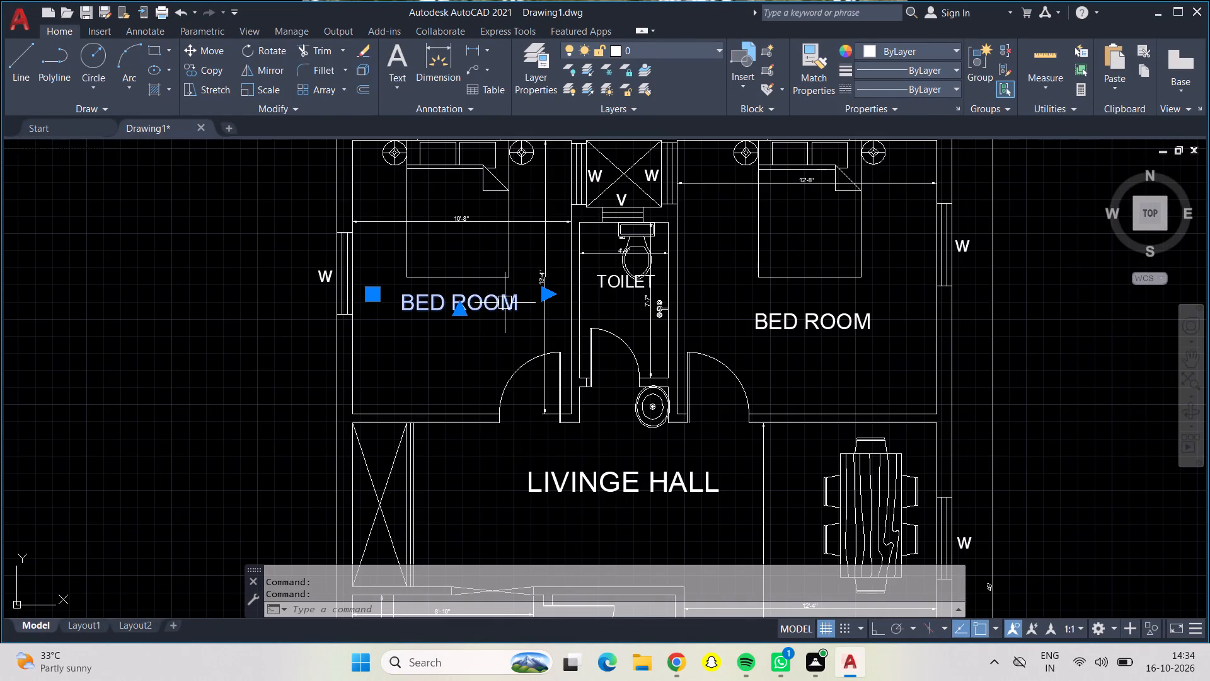
double_click(505, 303)
left_click(525, 315)
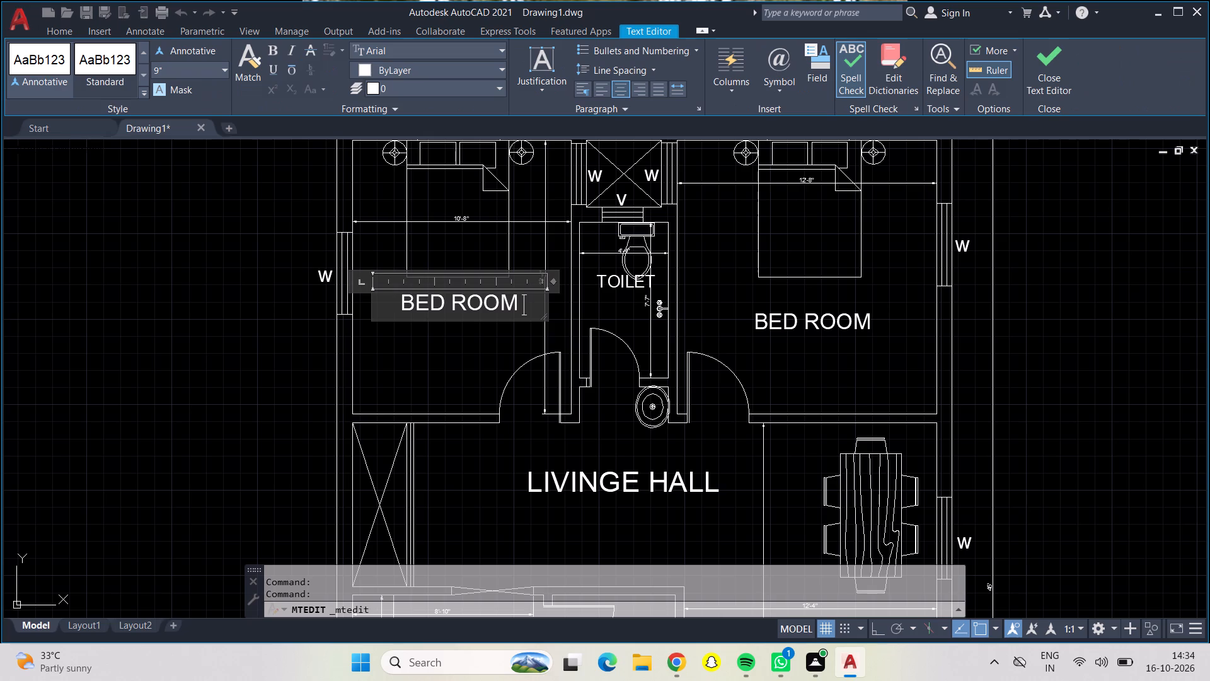
key("Return")
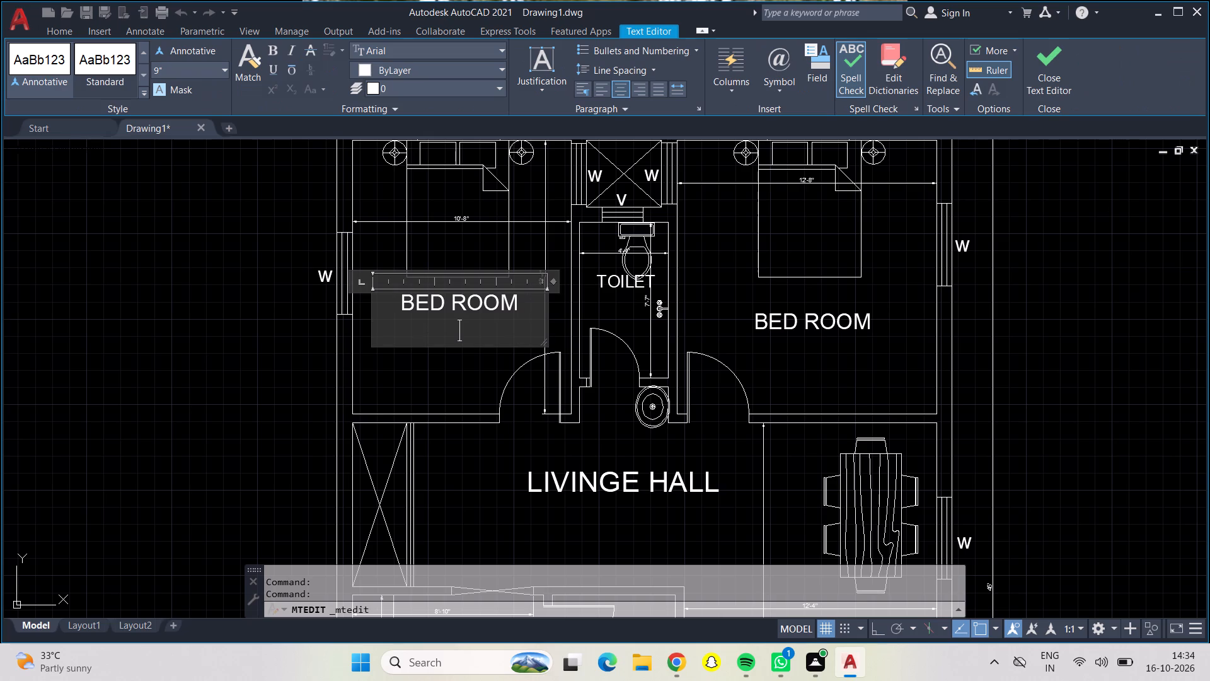
type("10'")
type("8\" X")
key("space")
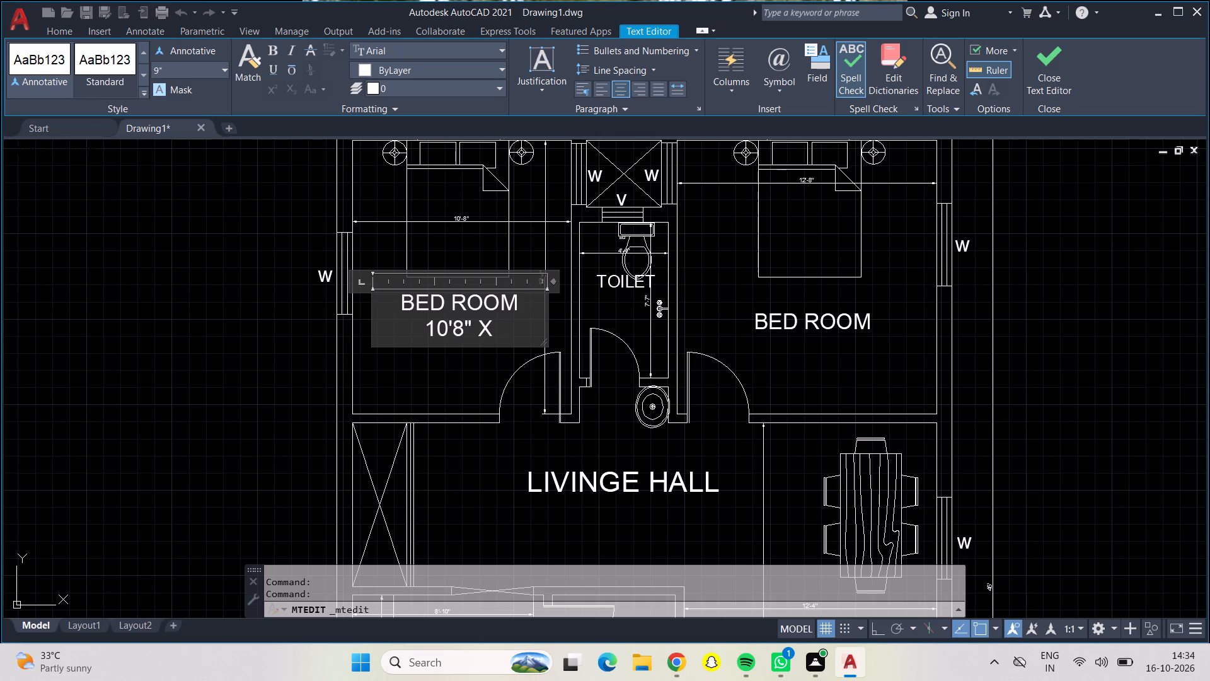
type("13")
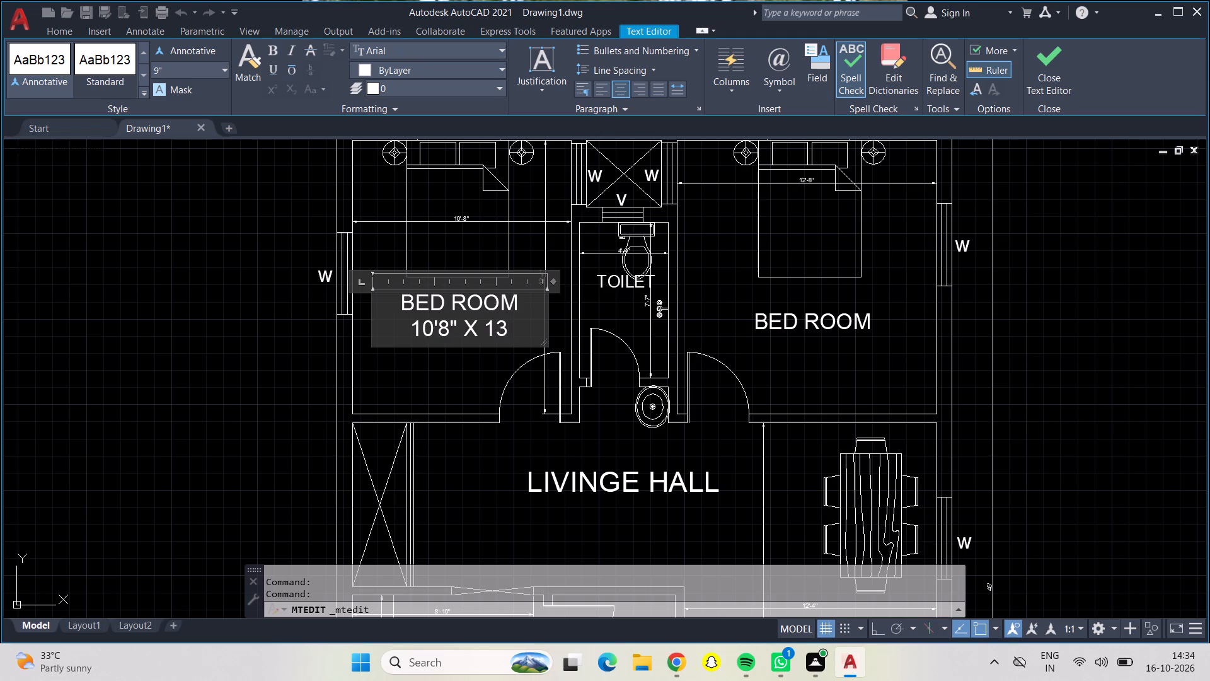
type("'4\"")
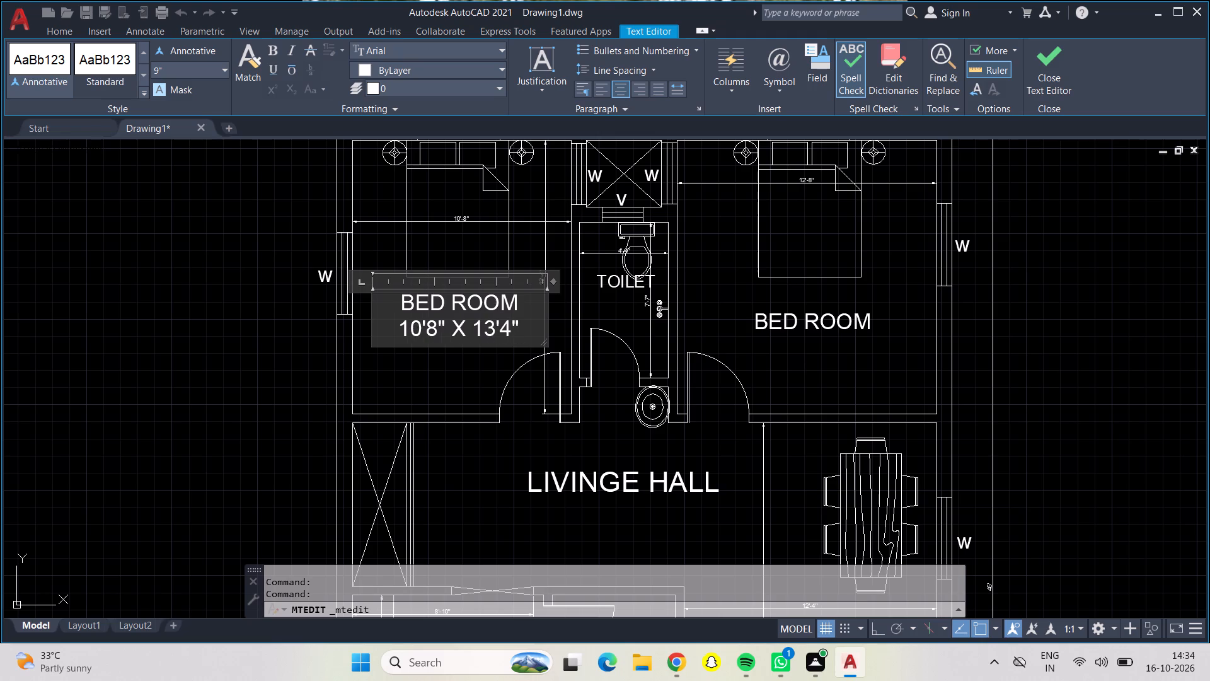
left_click(476, 353)
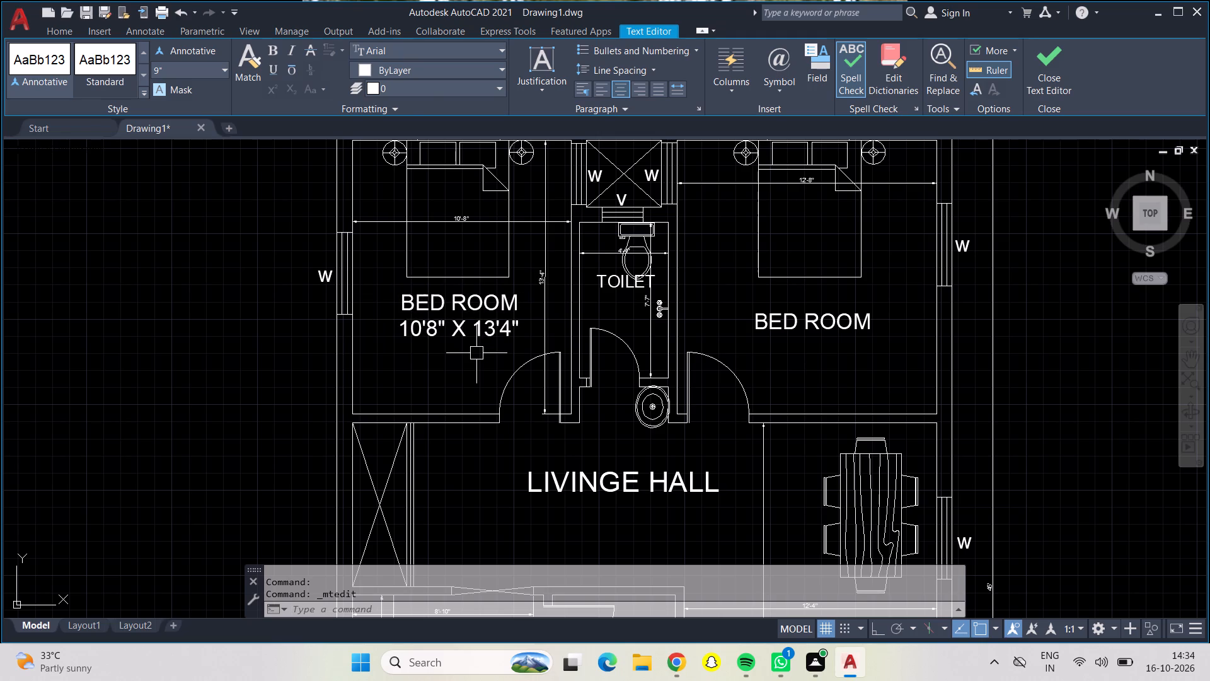
Delete the width and length dimensions inside the northwest bedroom.
left_click(552, 224)
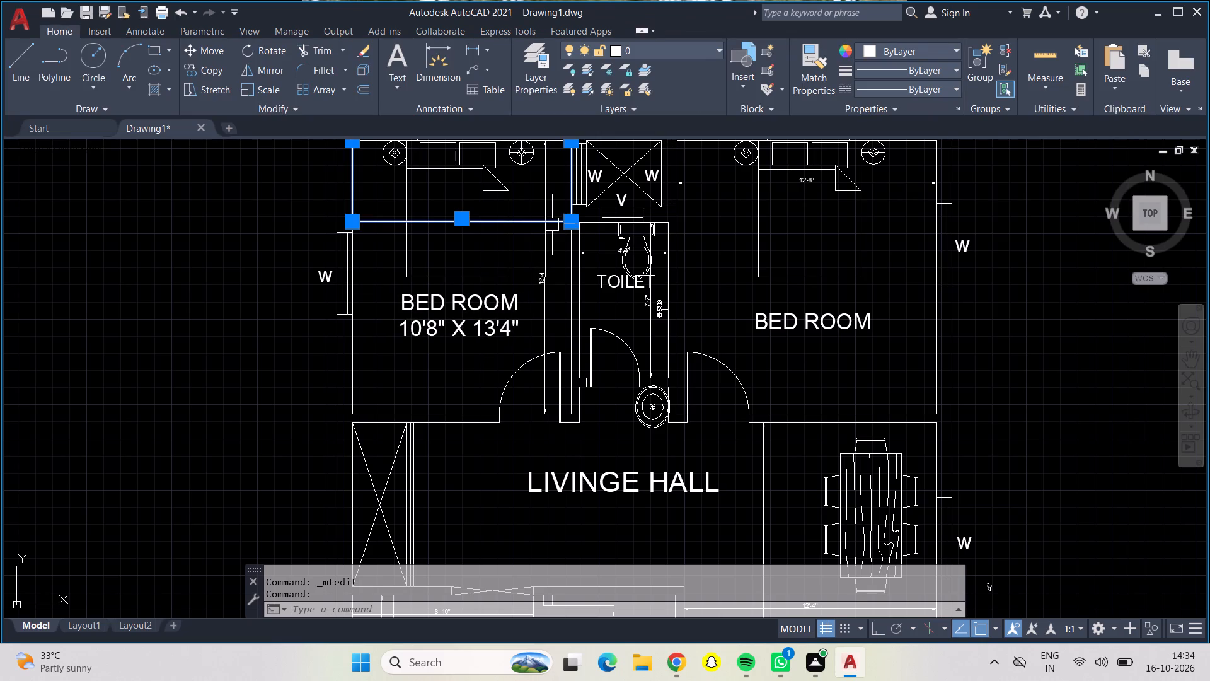
left_click(546, 210)
key("Delete")
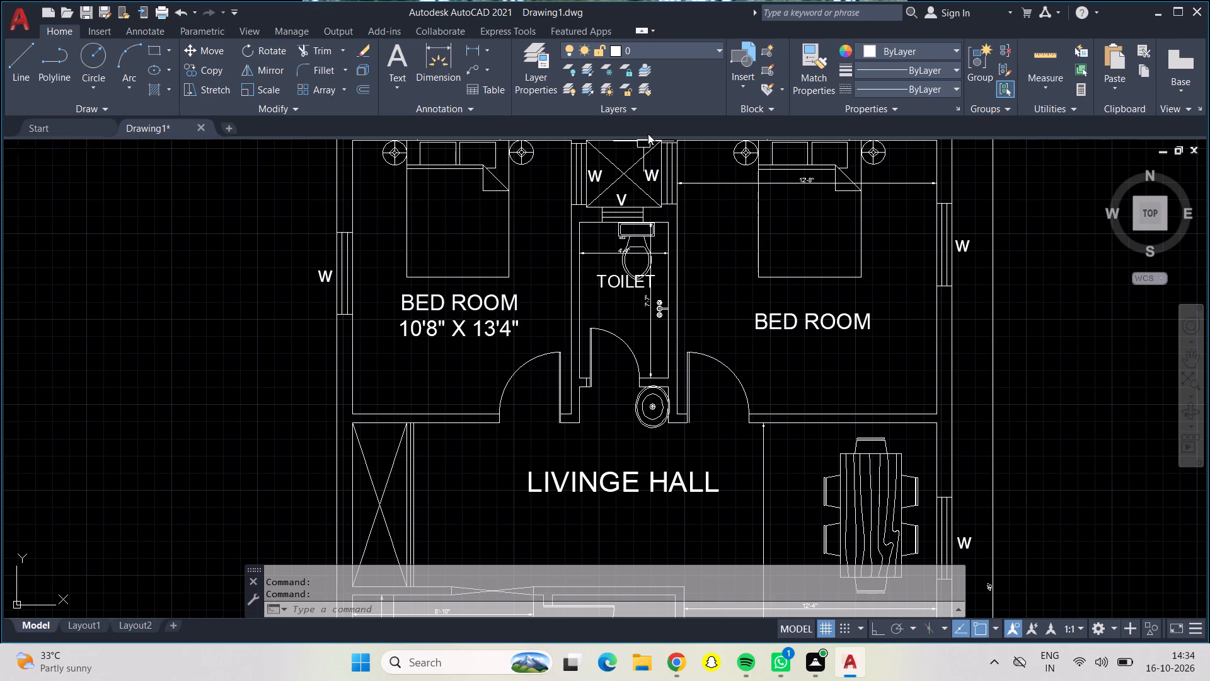
Add the room size 12'8" X 13'4" as a second line under the northeast bedroom's BED ROOM label.
double_click(805, 319)
left_click(870, 320)
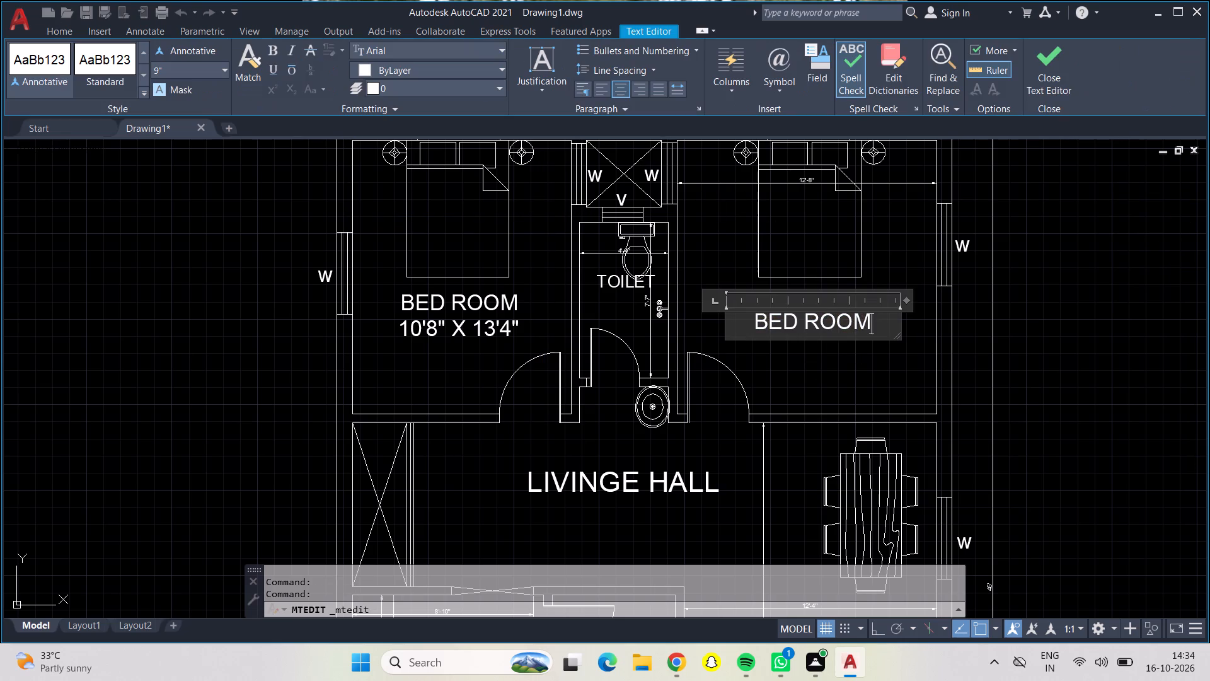
key("Return")
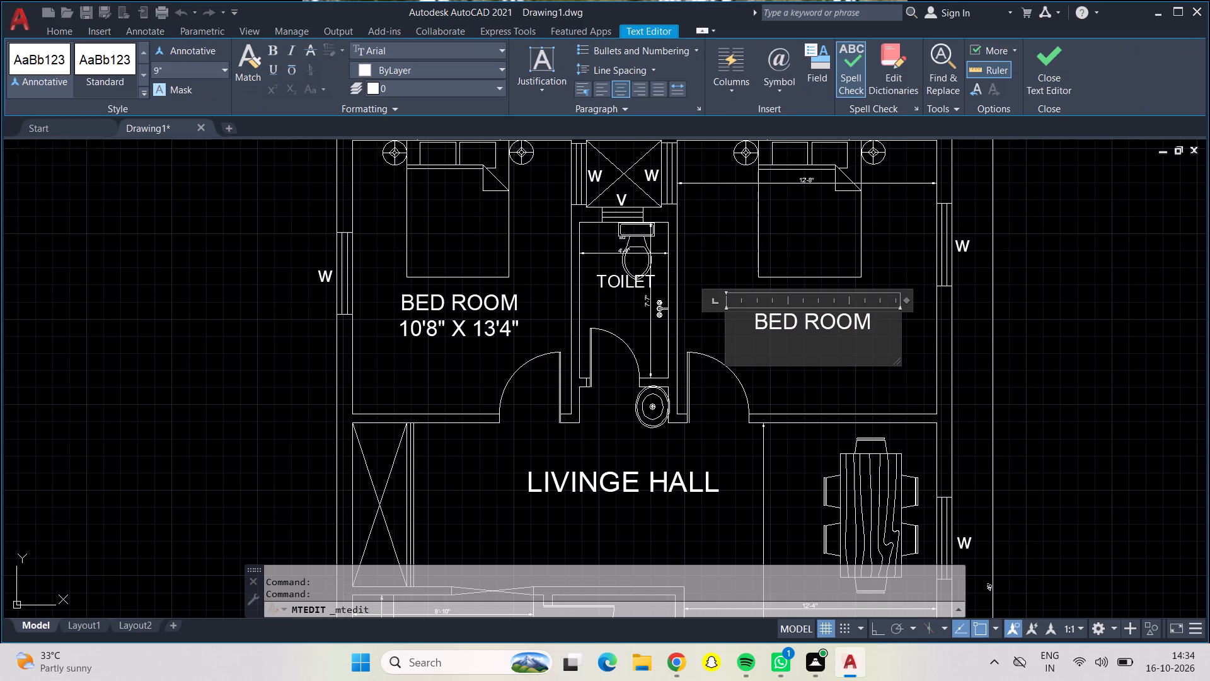
type("12'8\"")
key("space")
type("X")
key("space")
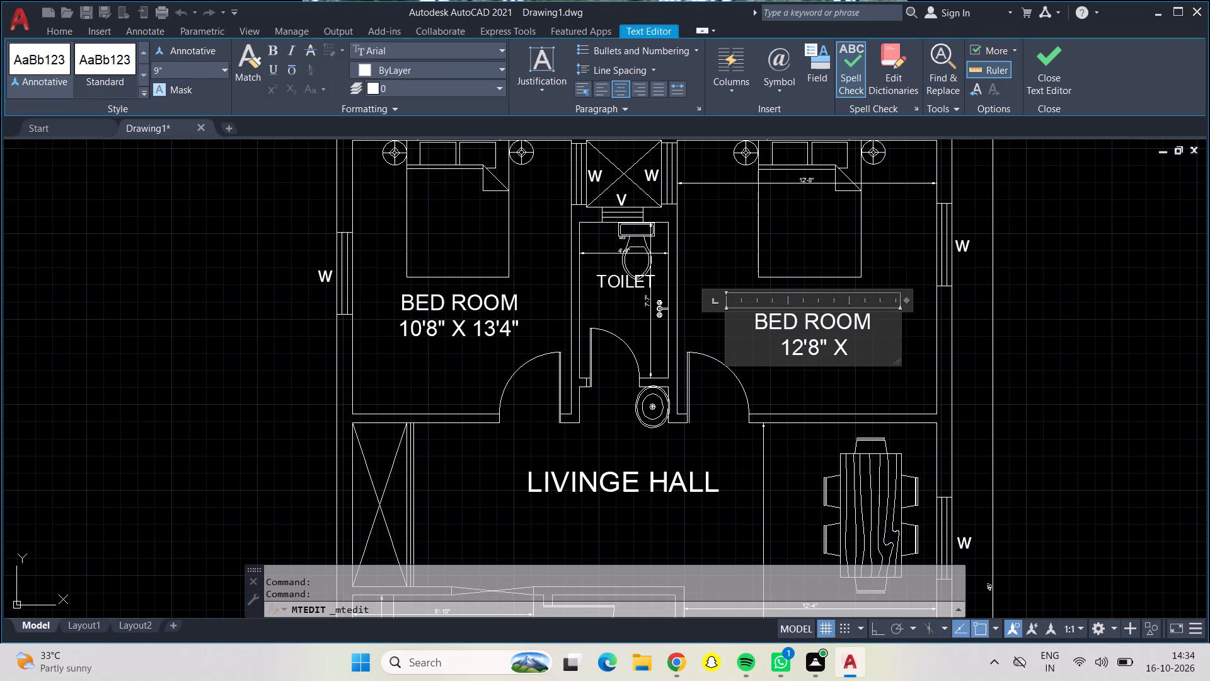
type("13")
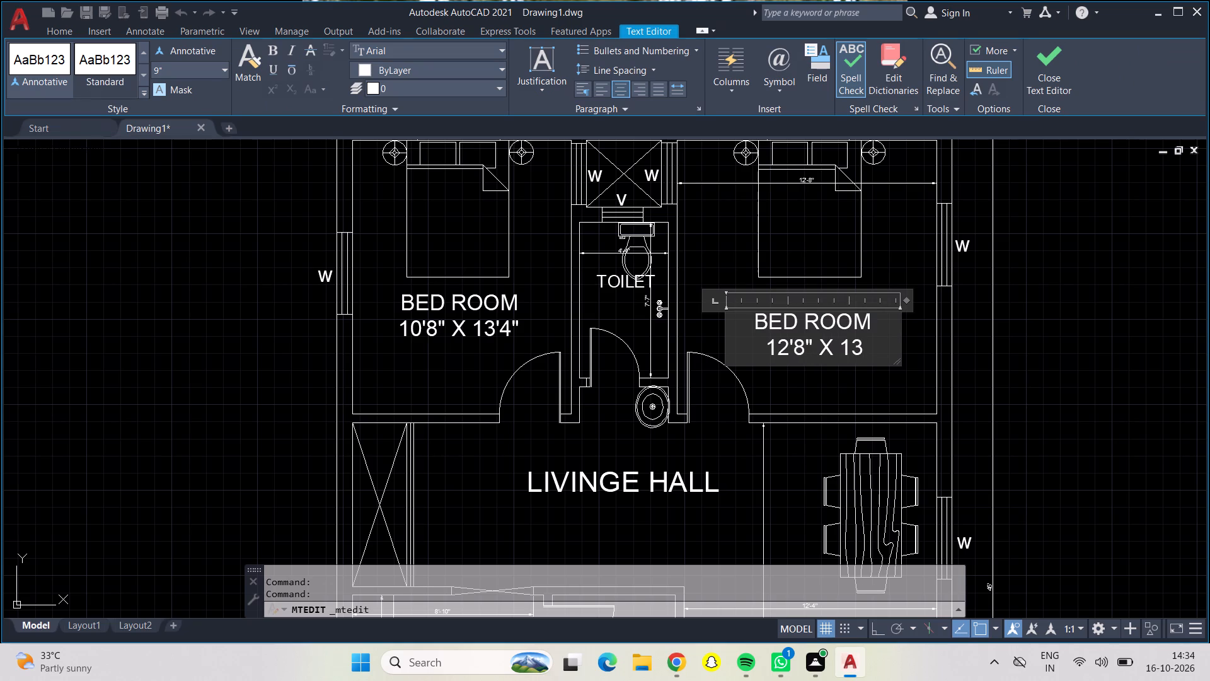
type("'4\"")
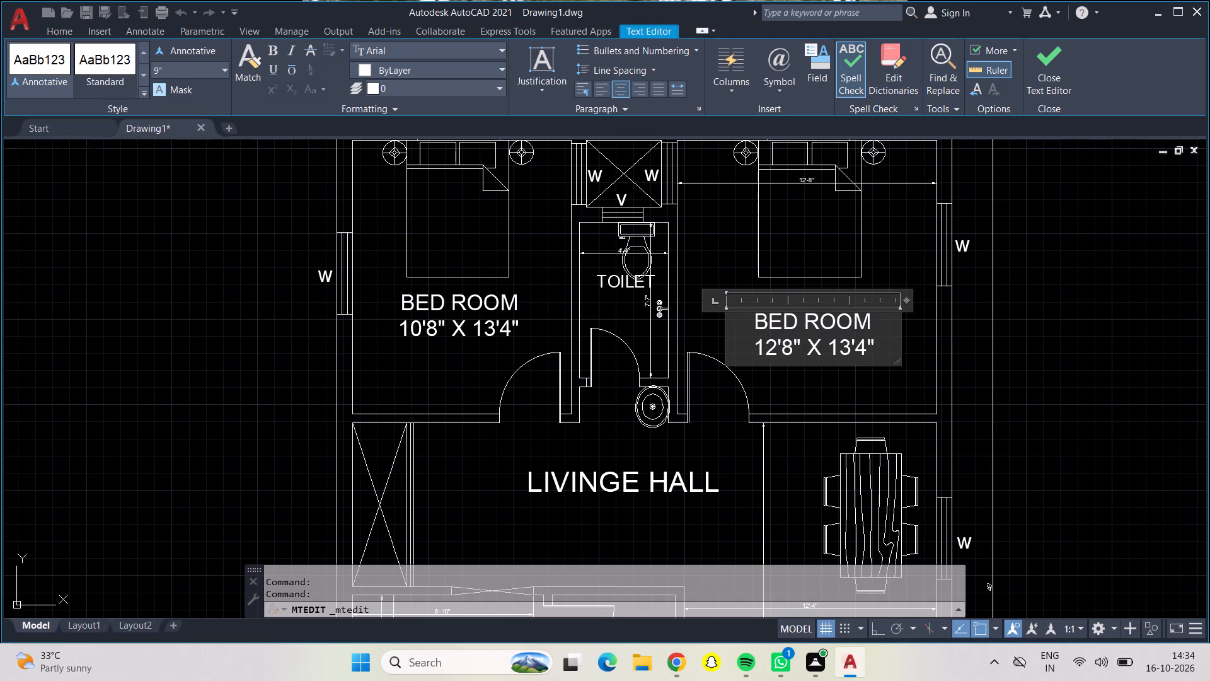
left_click(835, 395)
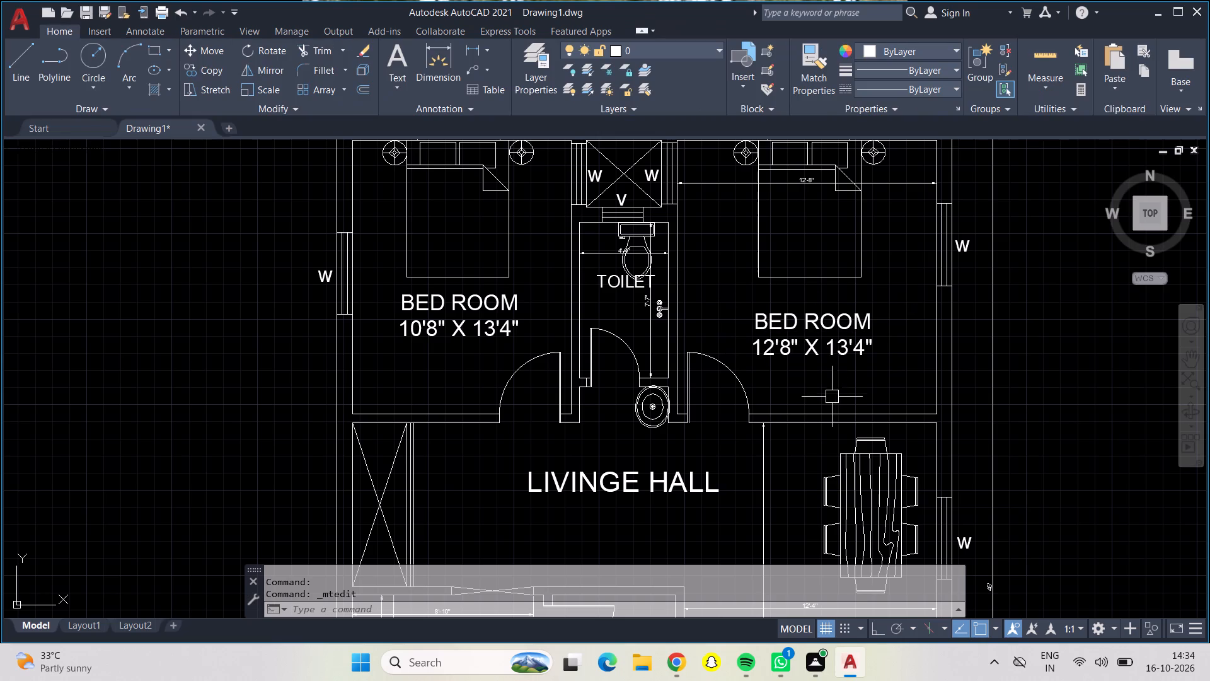
Start a second line reading 12'4" X under the LIVINGE HALL label for the hall's size.
middle_click_drag(709, 436, 694, 271)
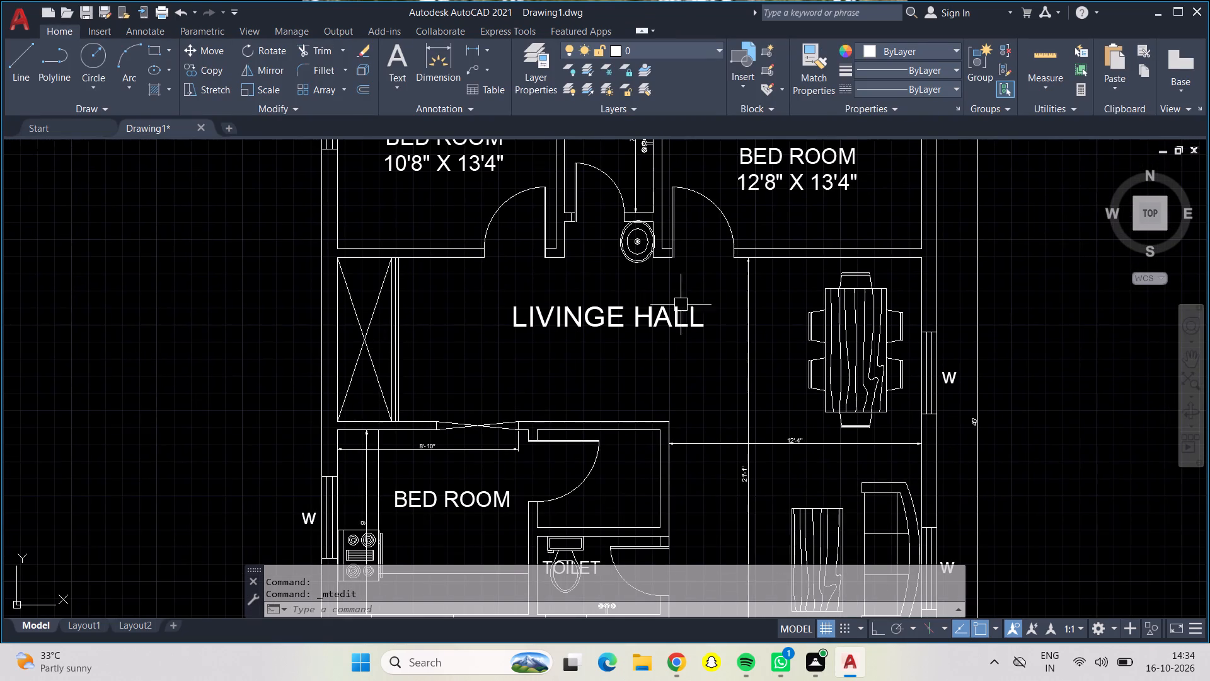
double_click(657, 318)
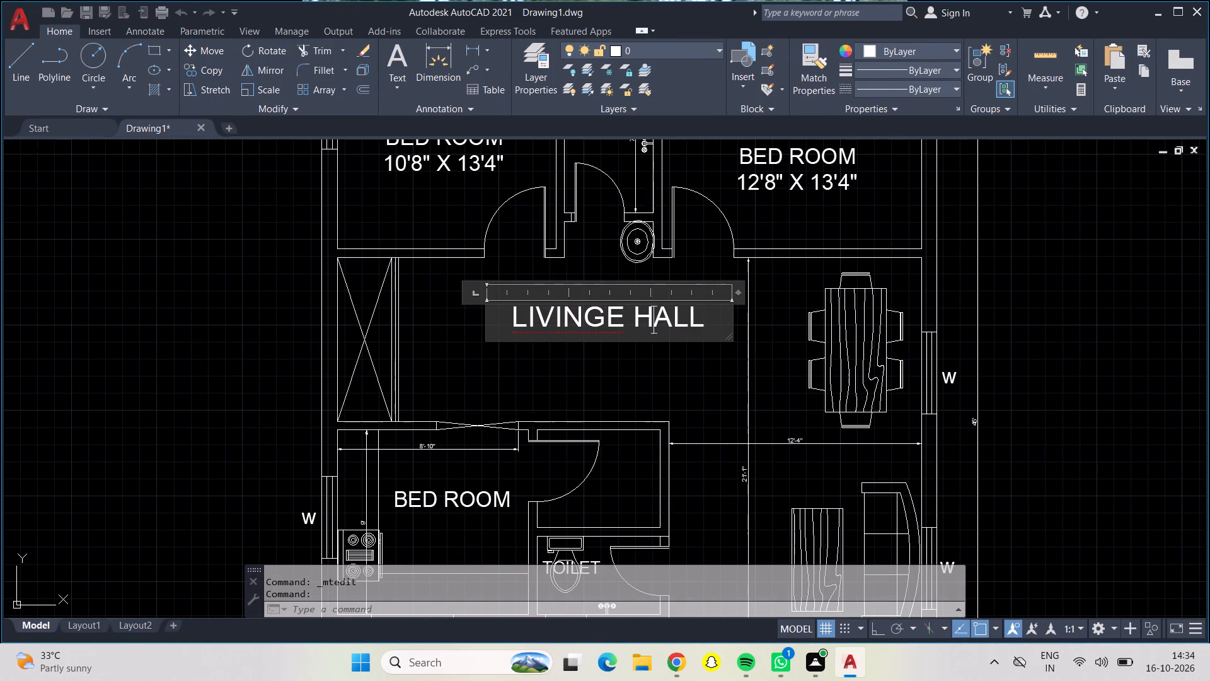
left_click(712, 332)
key("Return")
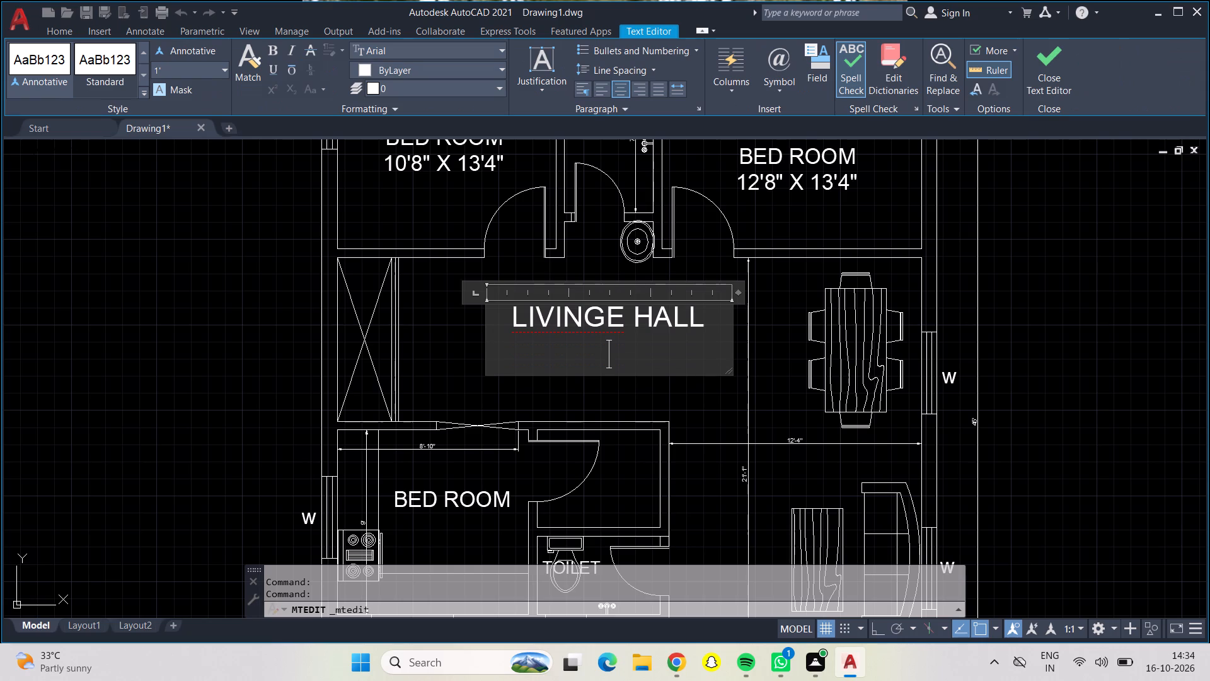
type("12'")
type("4\"")
key("space")
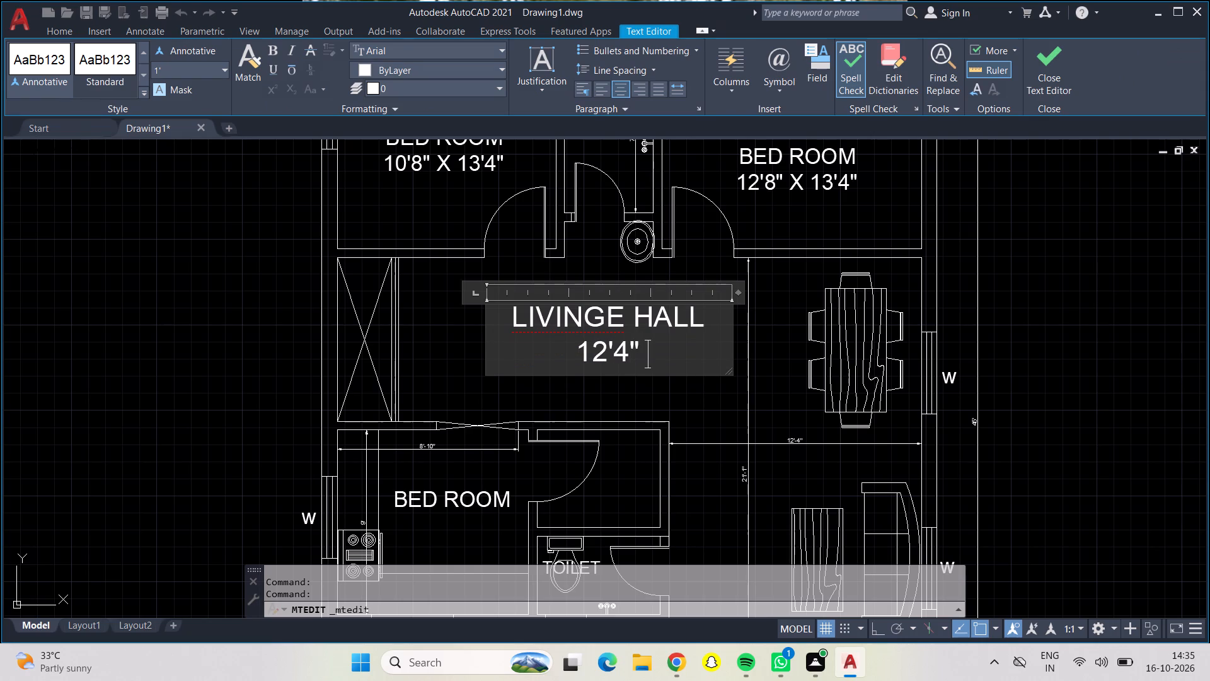
key("shift+x")
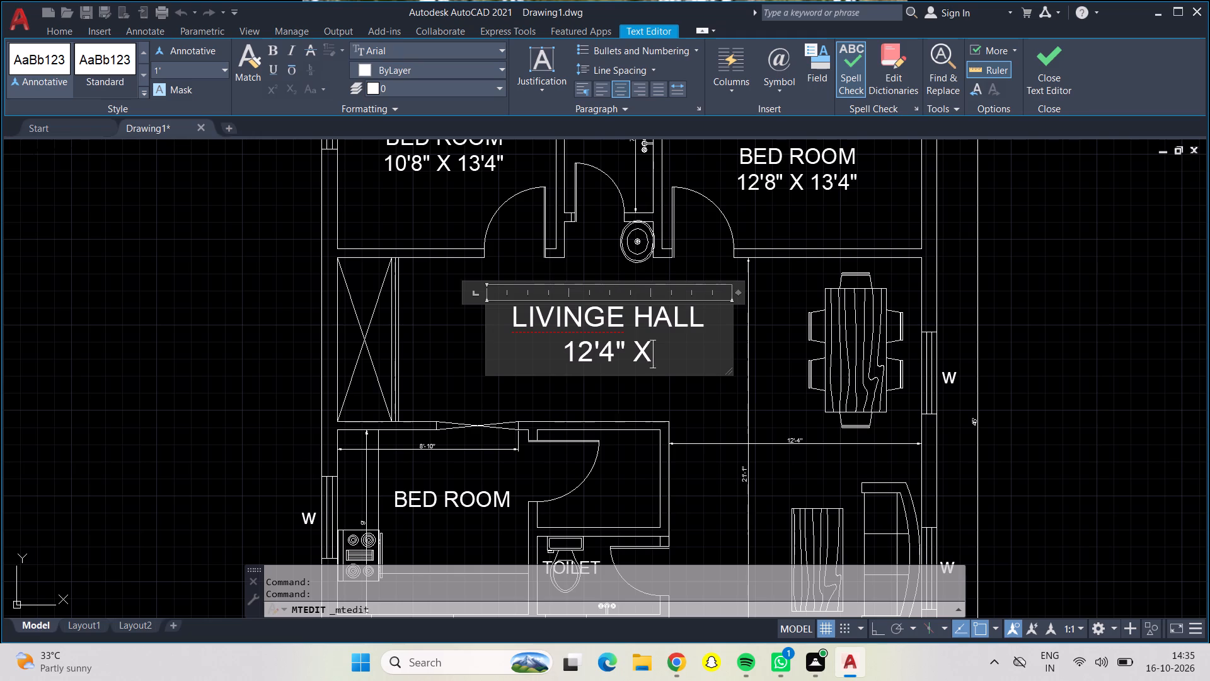
key("space")
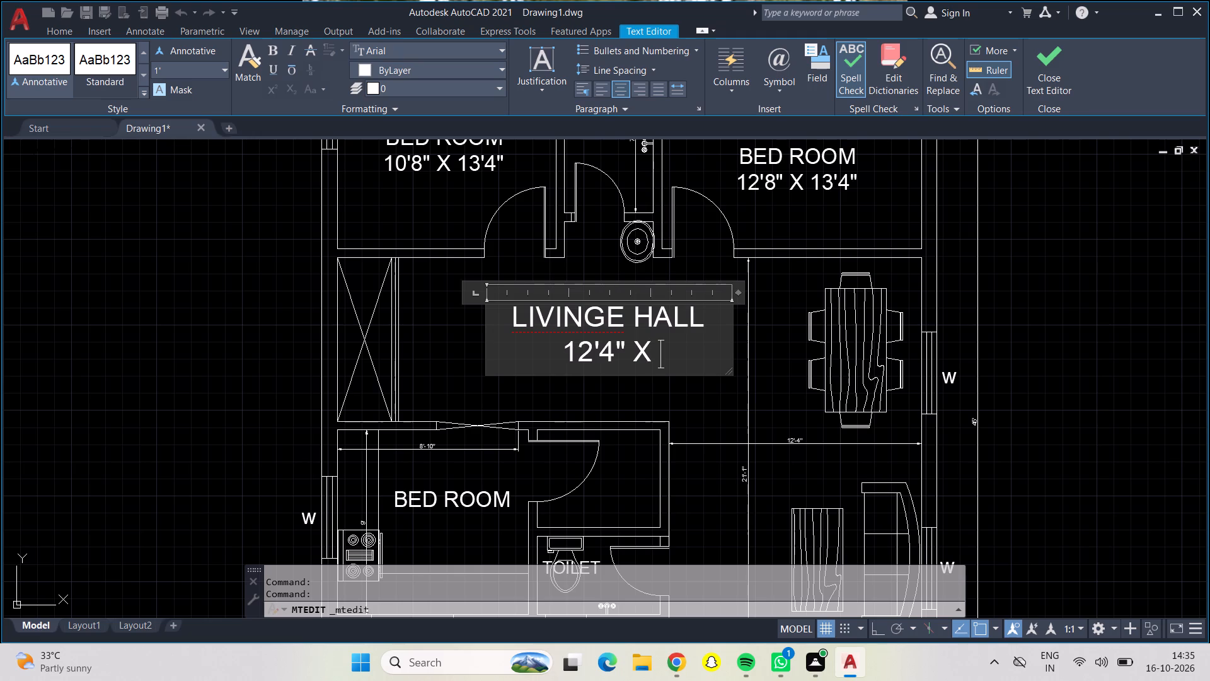
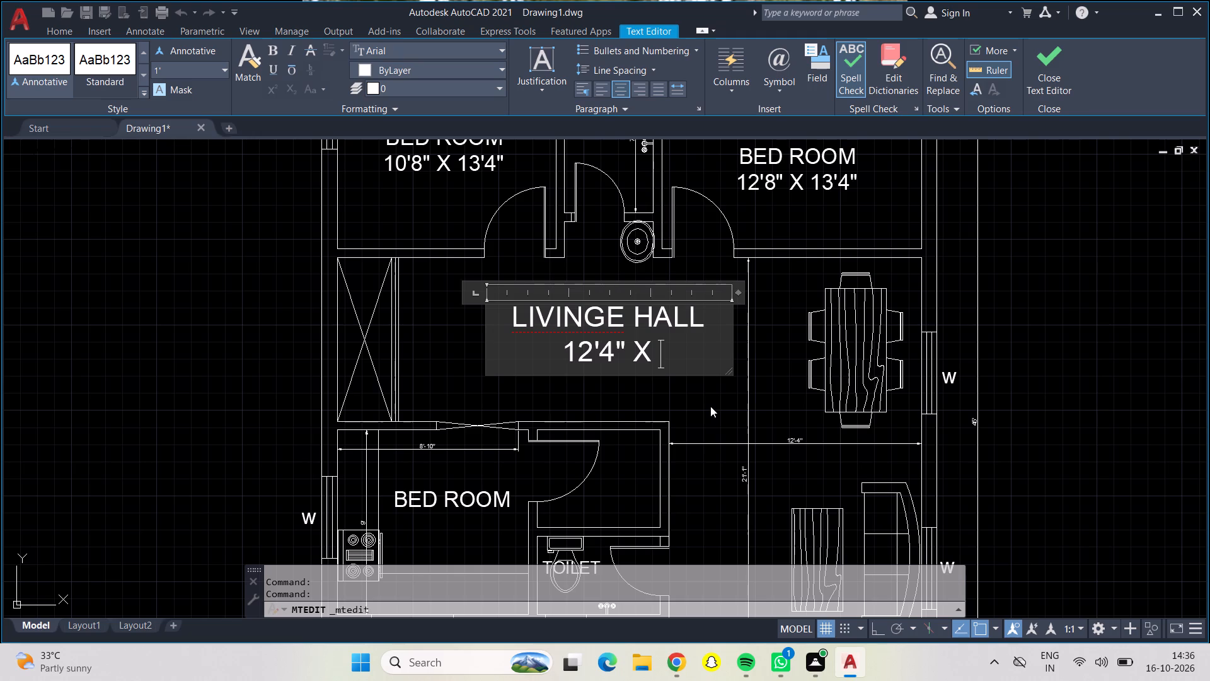
Complete the size line under the LIVINGE HALL label with 21'1" so it reads 12'4" X 21'1".
type("21'")
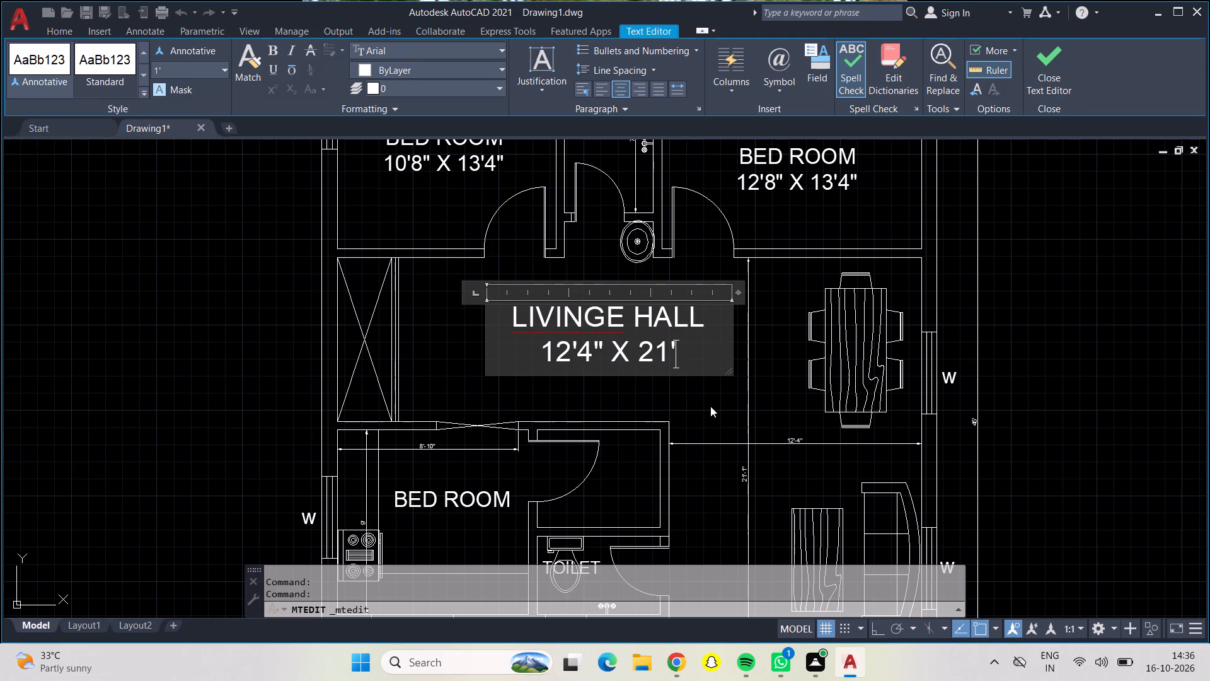
type("1\"")
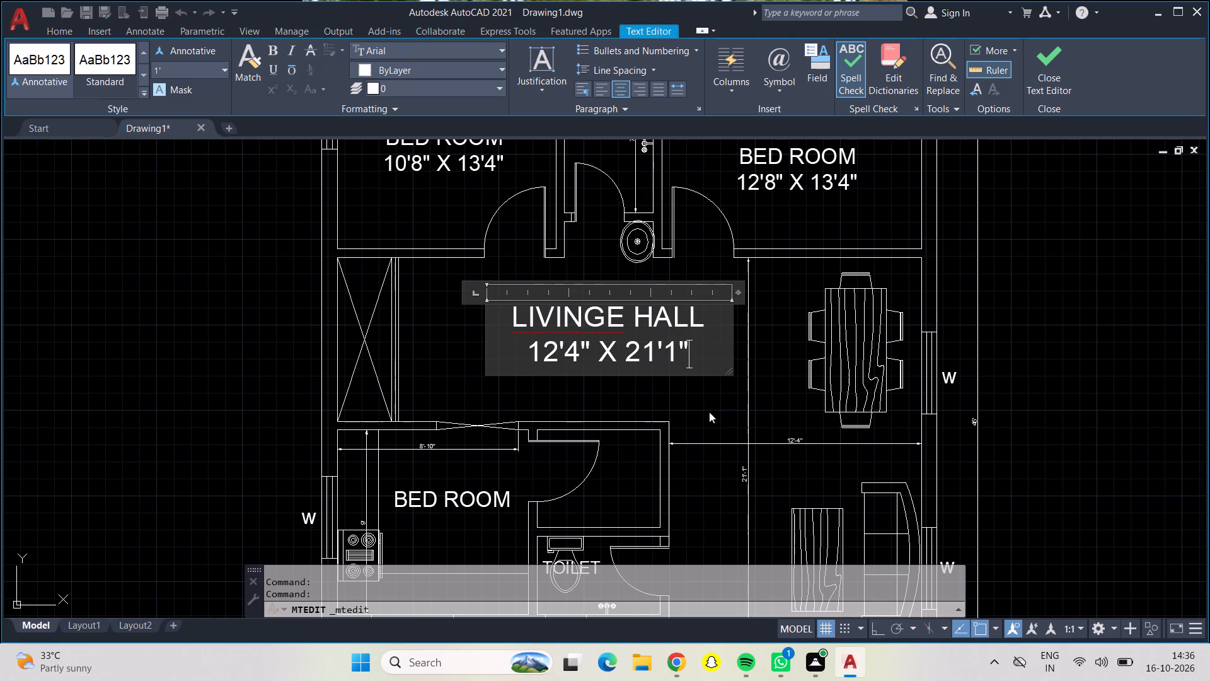
left_click(709, 412)
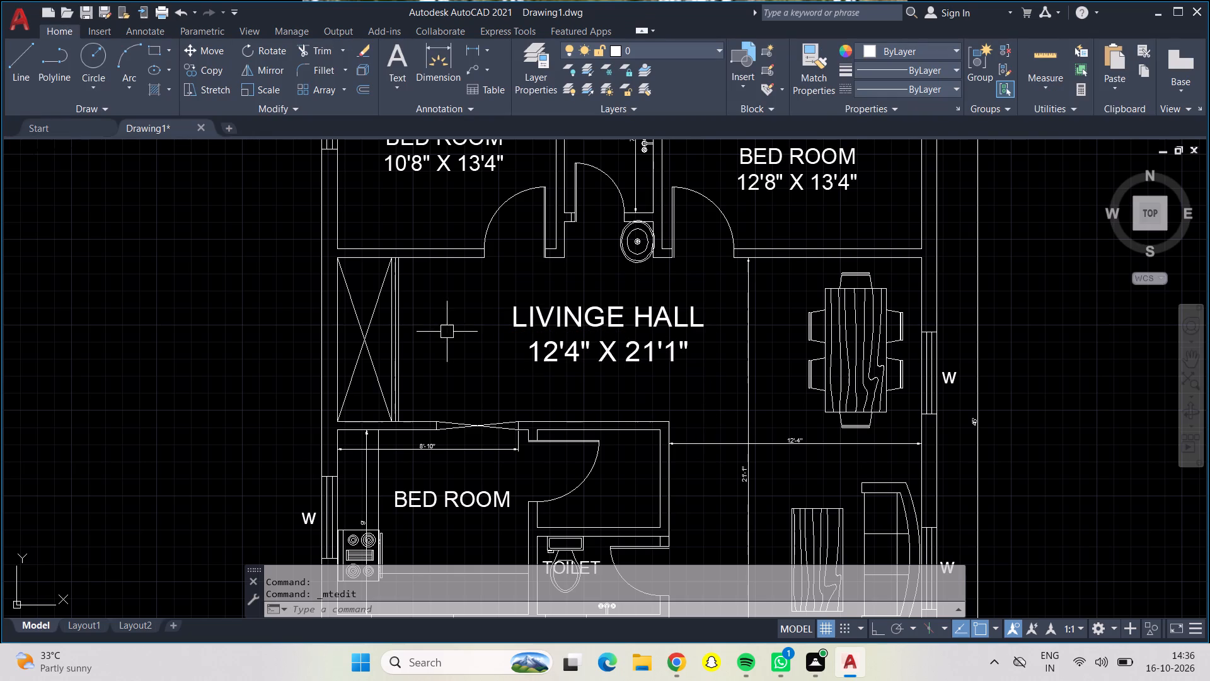
Replace the BED ROOM label in the room with the stove with KITCHEN.
middle_click_drag(466, 354, 462, 253)
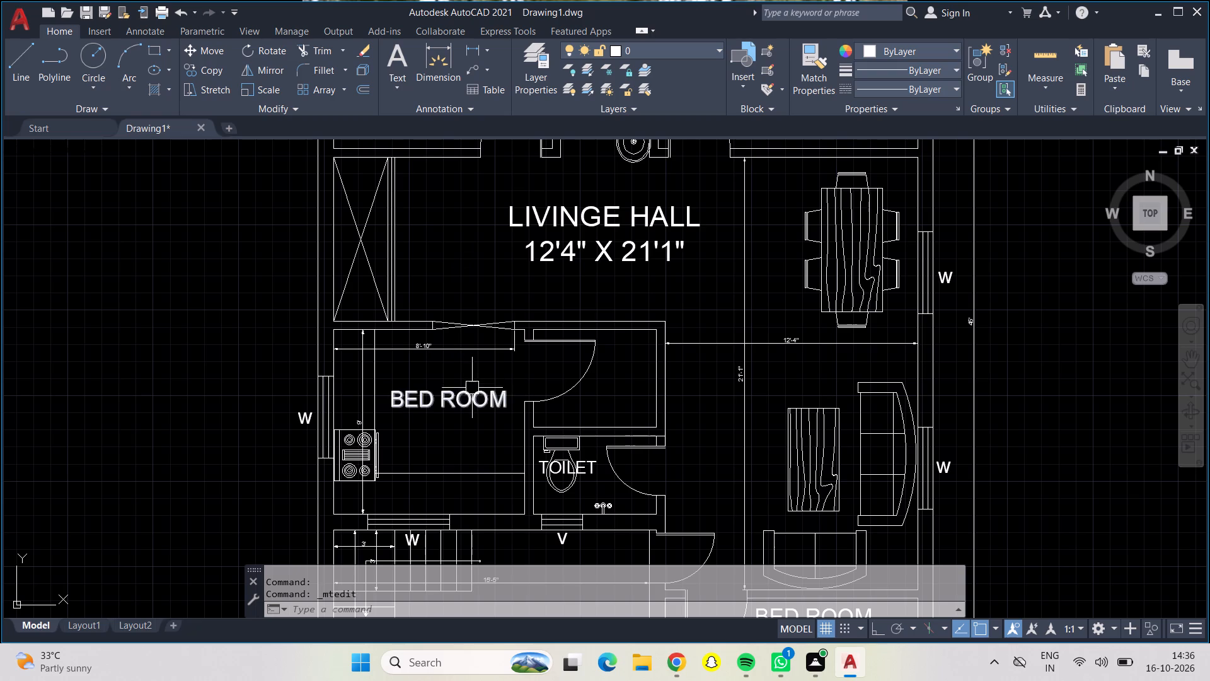
double_click(472, 388)
double_click(496, 405)
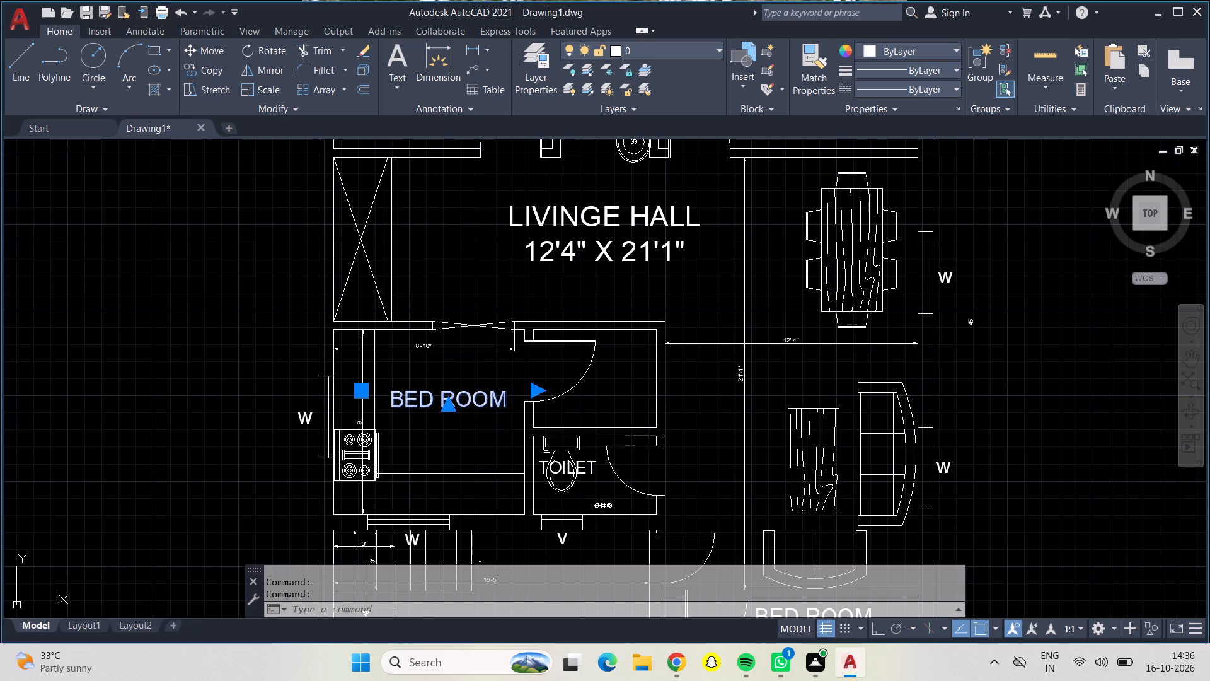
key("BackSpace")
key("BackSpace")
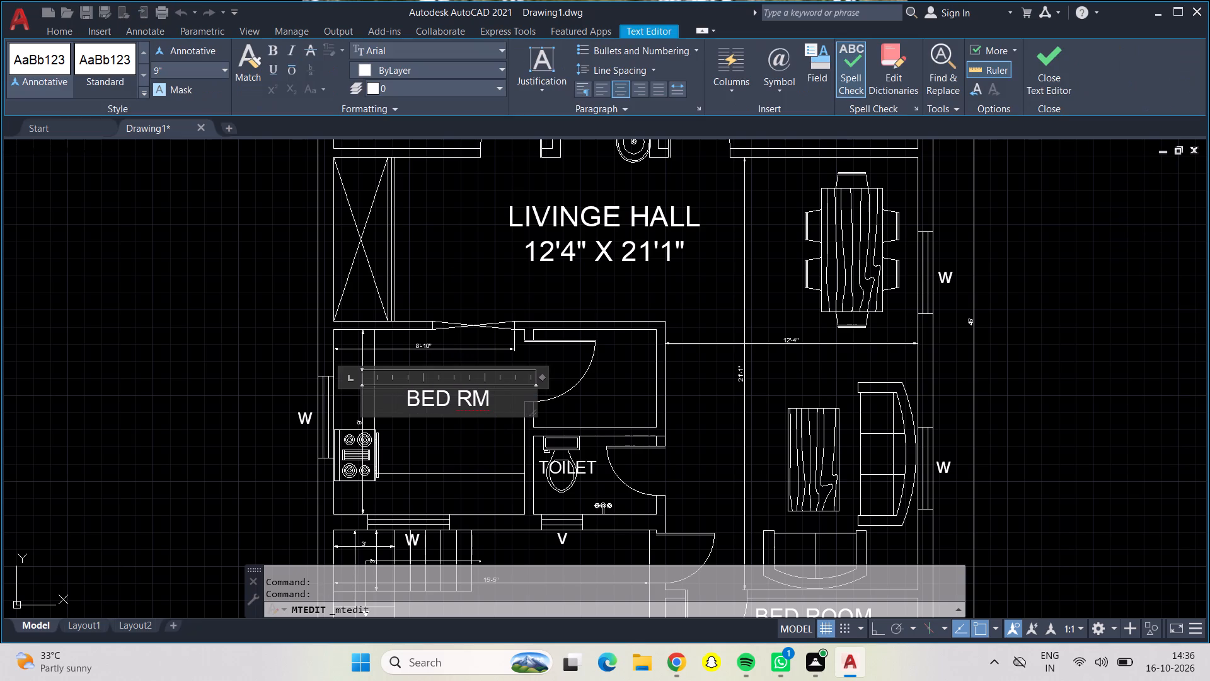
key("Right")
key("BackSpace")
key("BackSpace")
key("BackSpace")
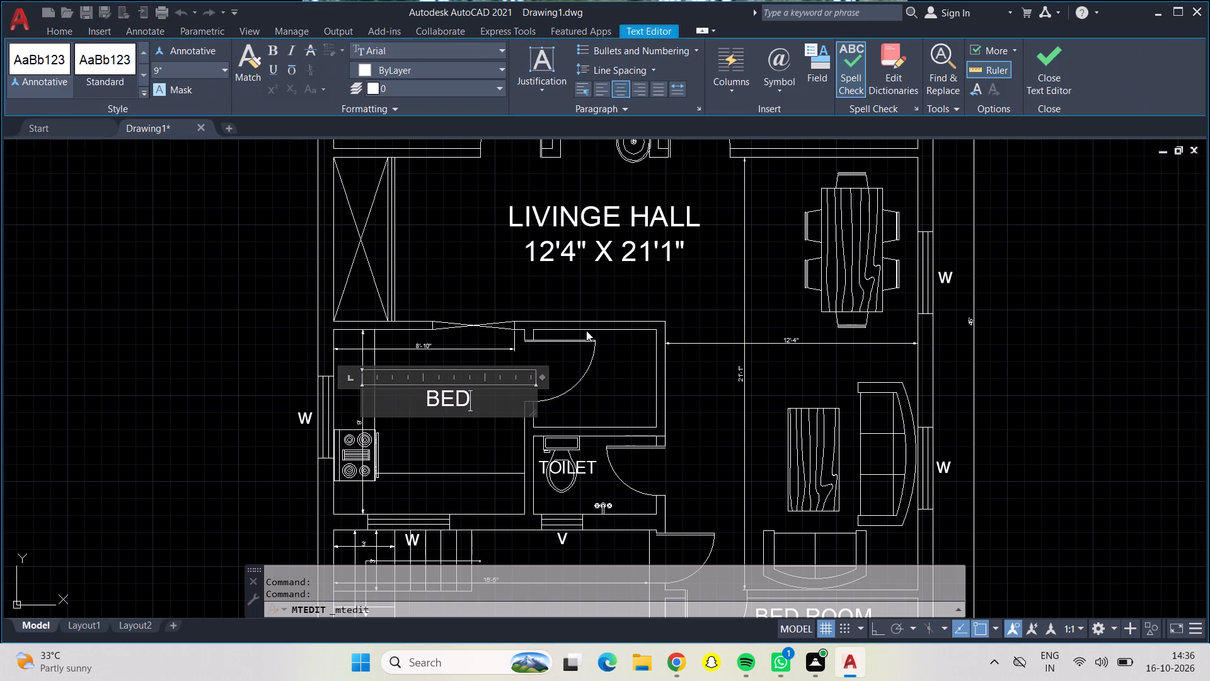
key("BackSpace")
key("BackSpace")
key("BackSpace")
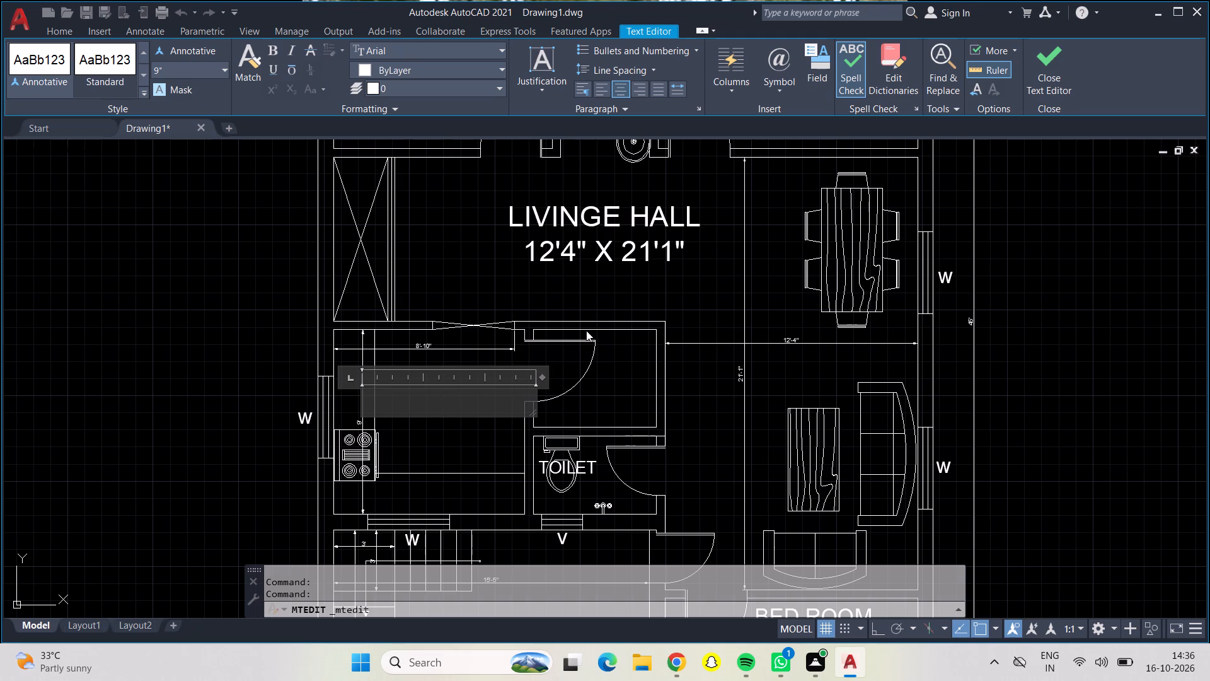
type("KI")
type("TC")
type("HEn")
key("BackSpace")
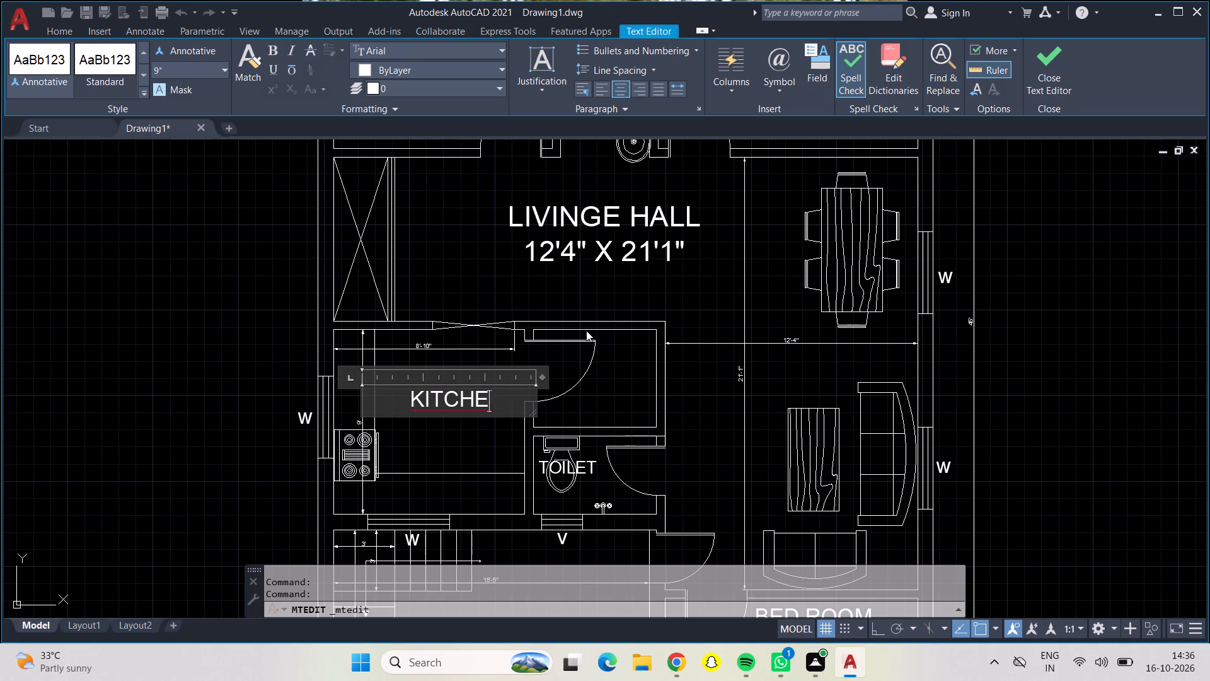
type("N")
key("space")
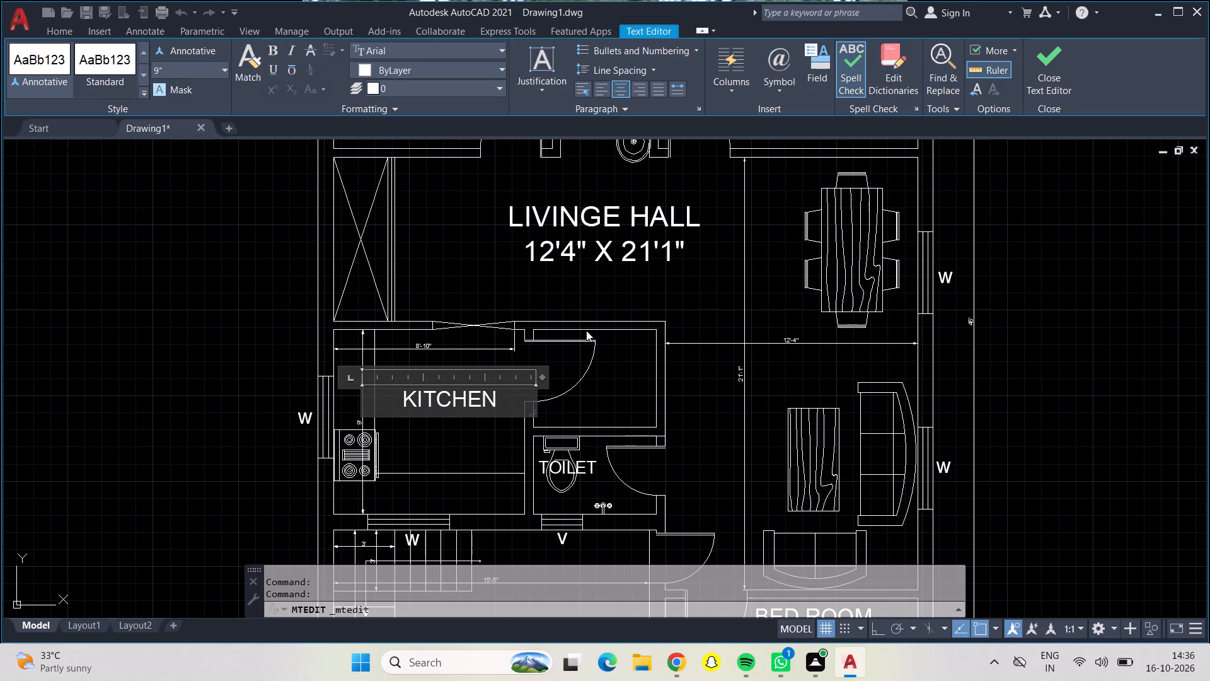
Add the room size 8'10" X 9'0" as a second line under the KITCHEN label.
key("Return")
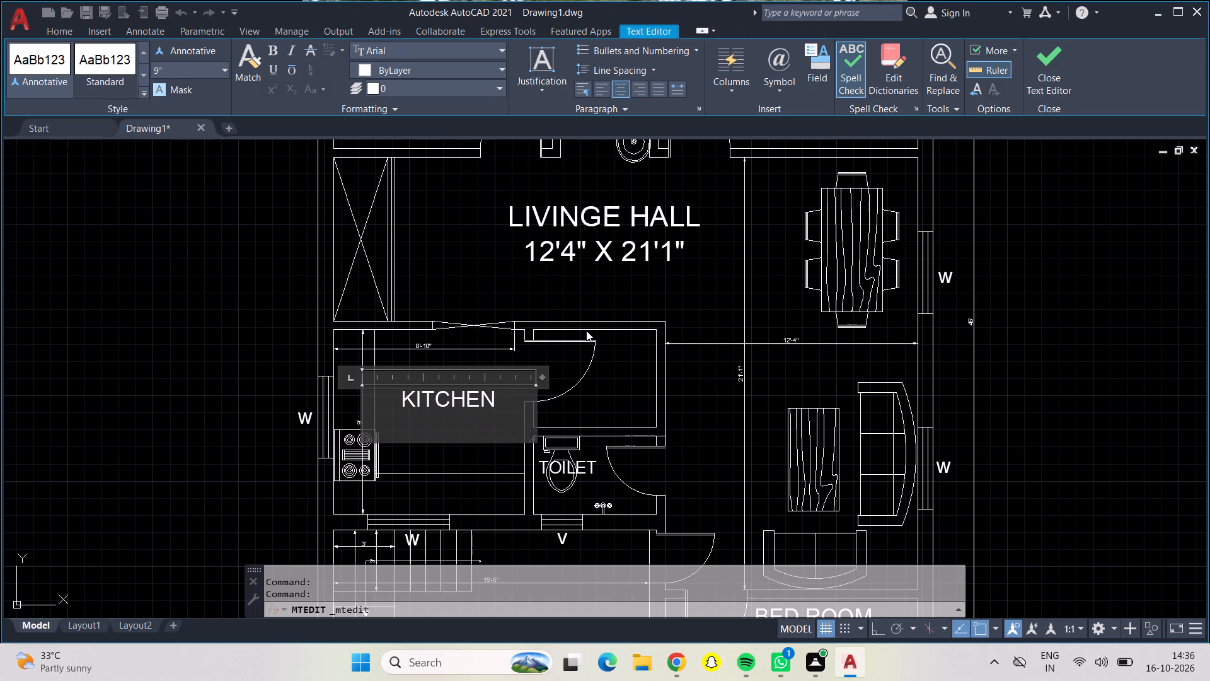
type("8'")
type("10\" X")
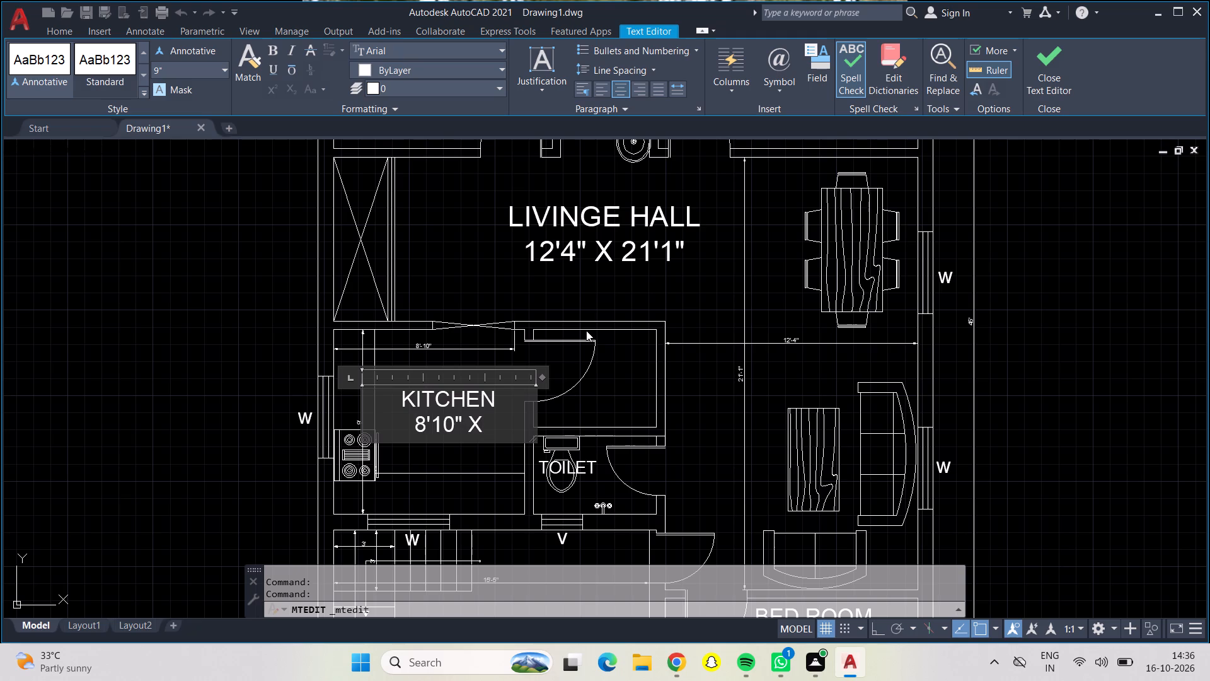
key("space")
type("9'")
key("Return")
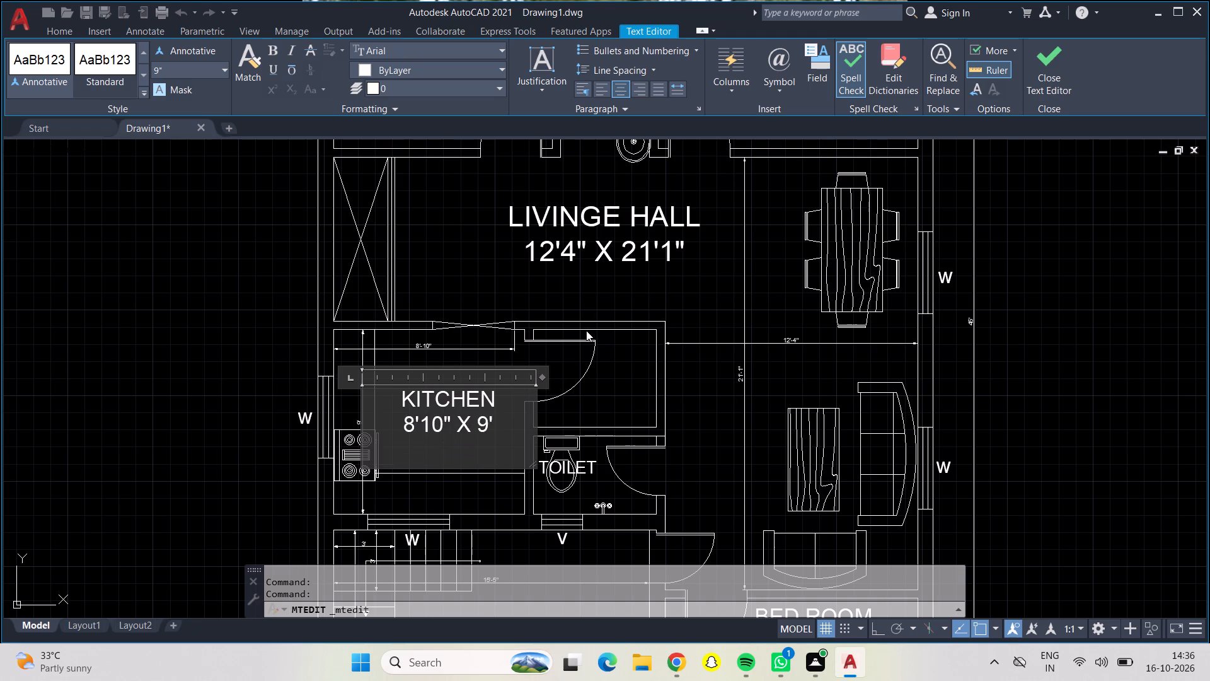
key("0")
key("BackSpace")
key("BackSpace")
key("BackSpace")
type("0\"")
left_click(255, 297)
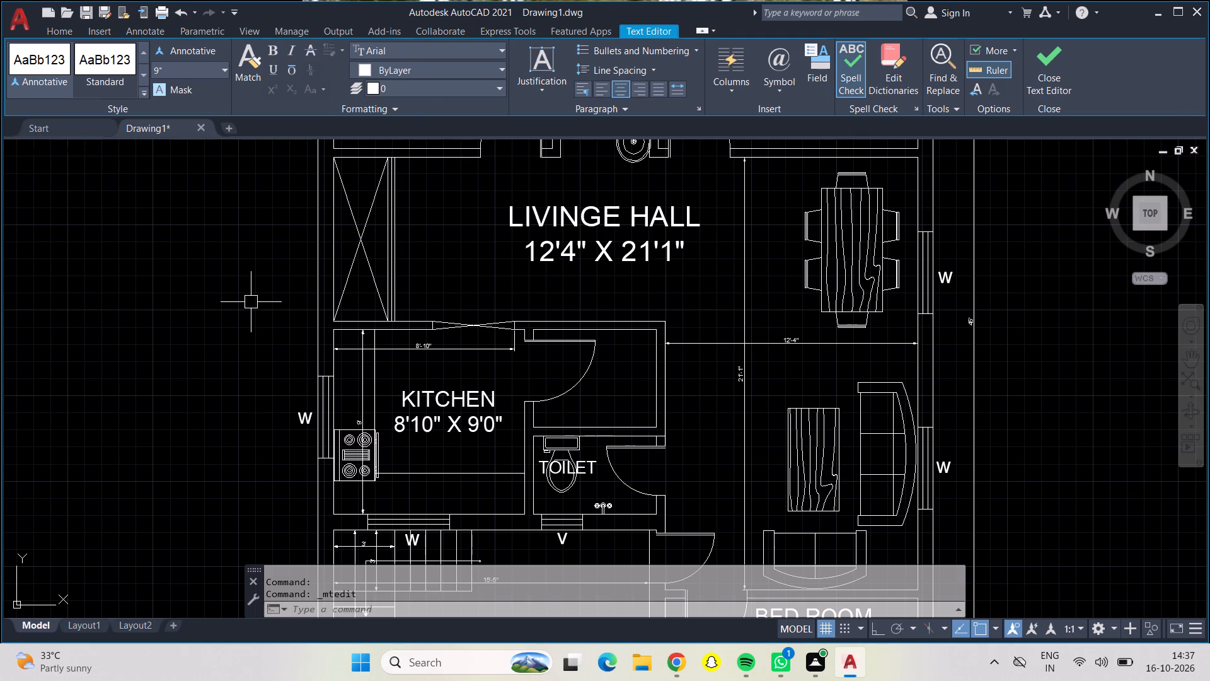
Delete the width and length dimensions inside the kitchen and the living hall.
left_click(419, 347)
left_click(360, 361)
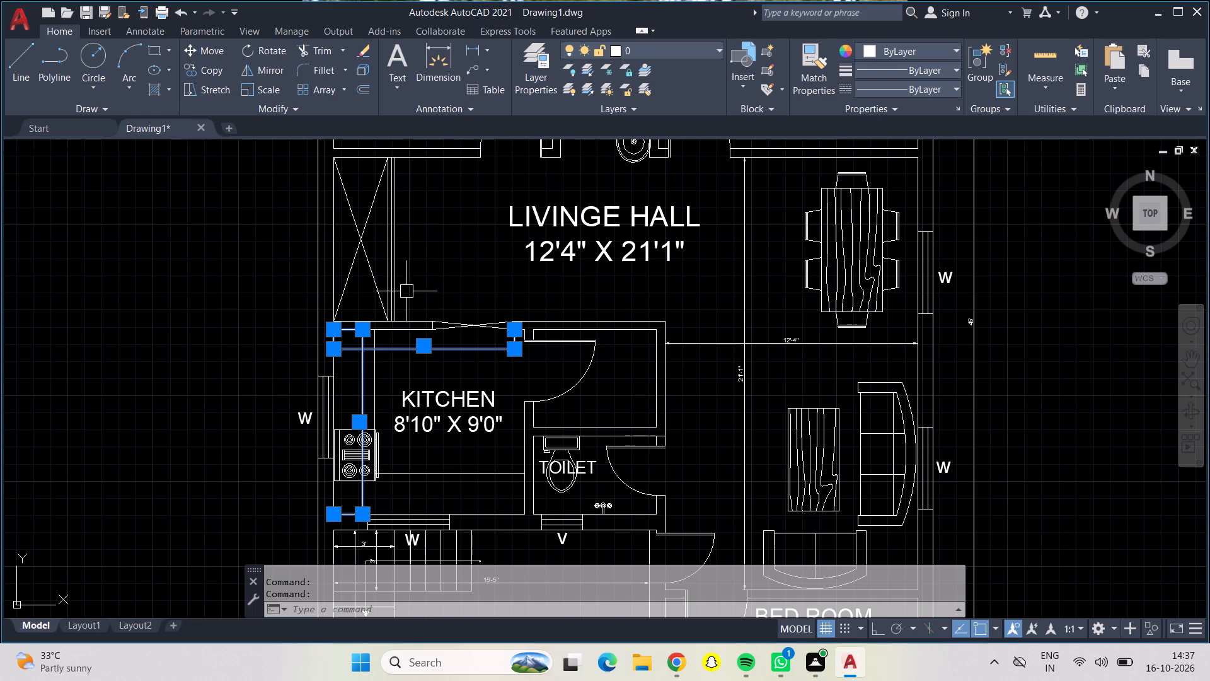
left_click(740, 283)
left_click(732, 344)
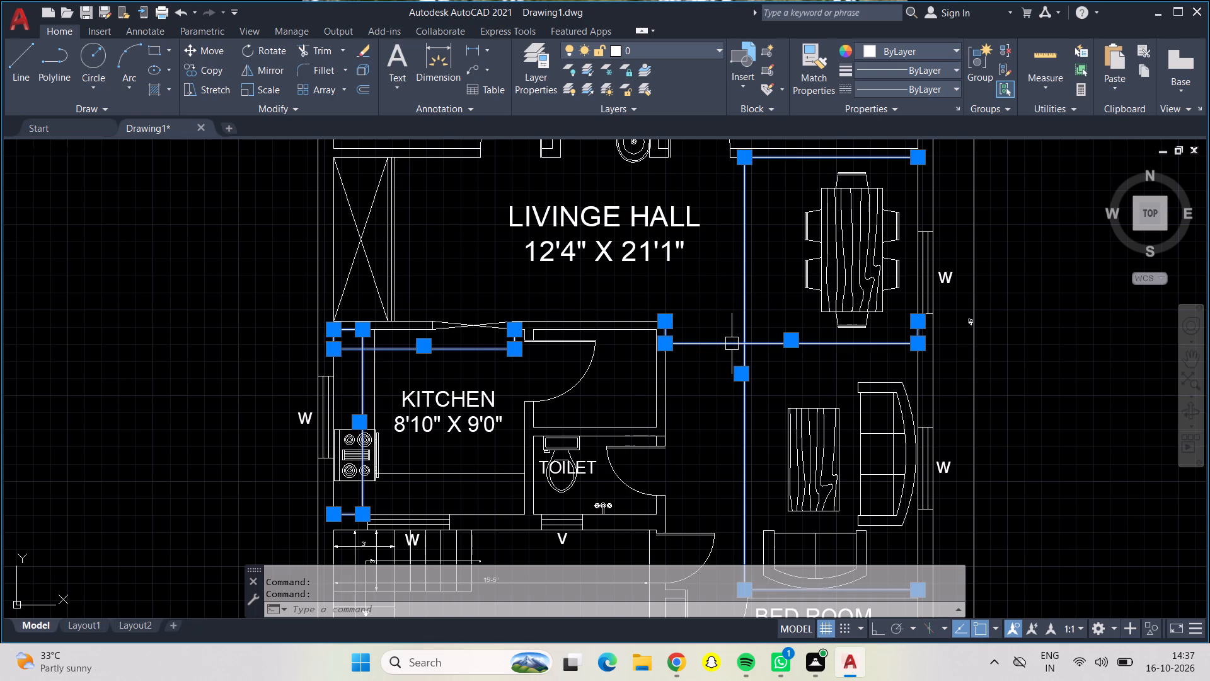
key("Delete")
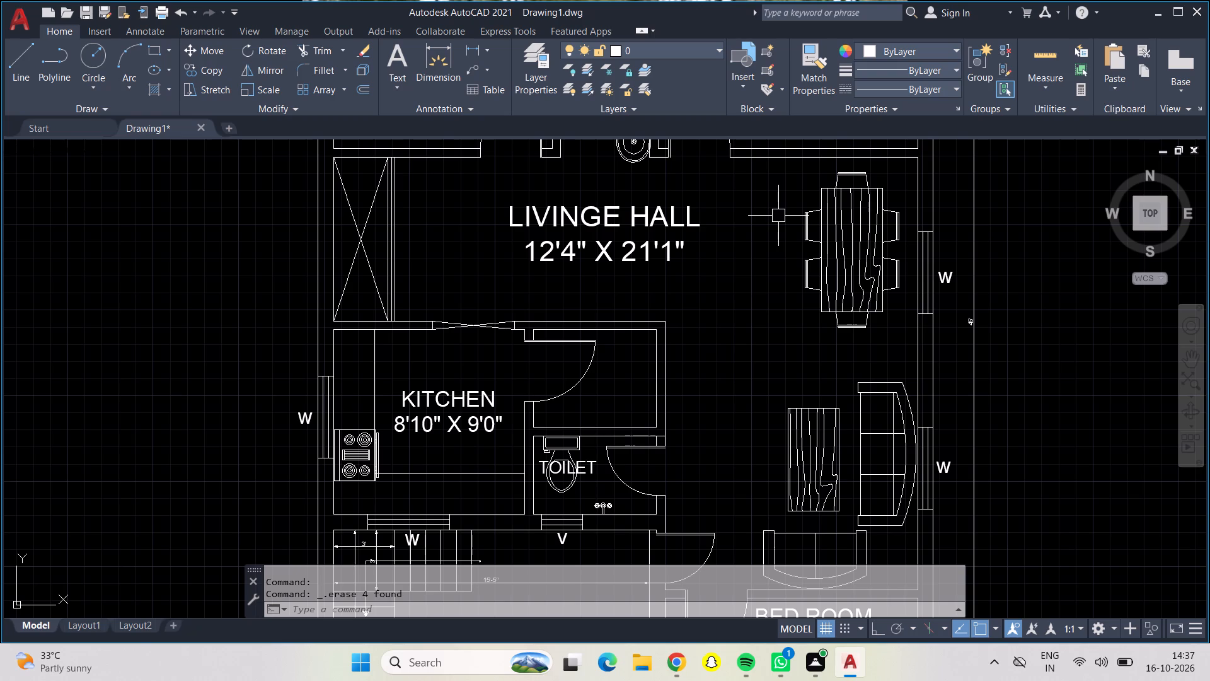
Dimension the southeast bedroom's inner length and width, placing both dimension lines inside the room.
middle_click_drag(763, 323, 725, 276)
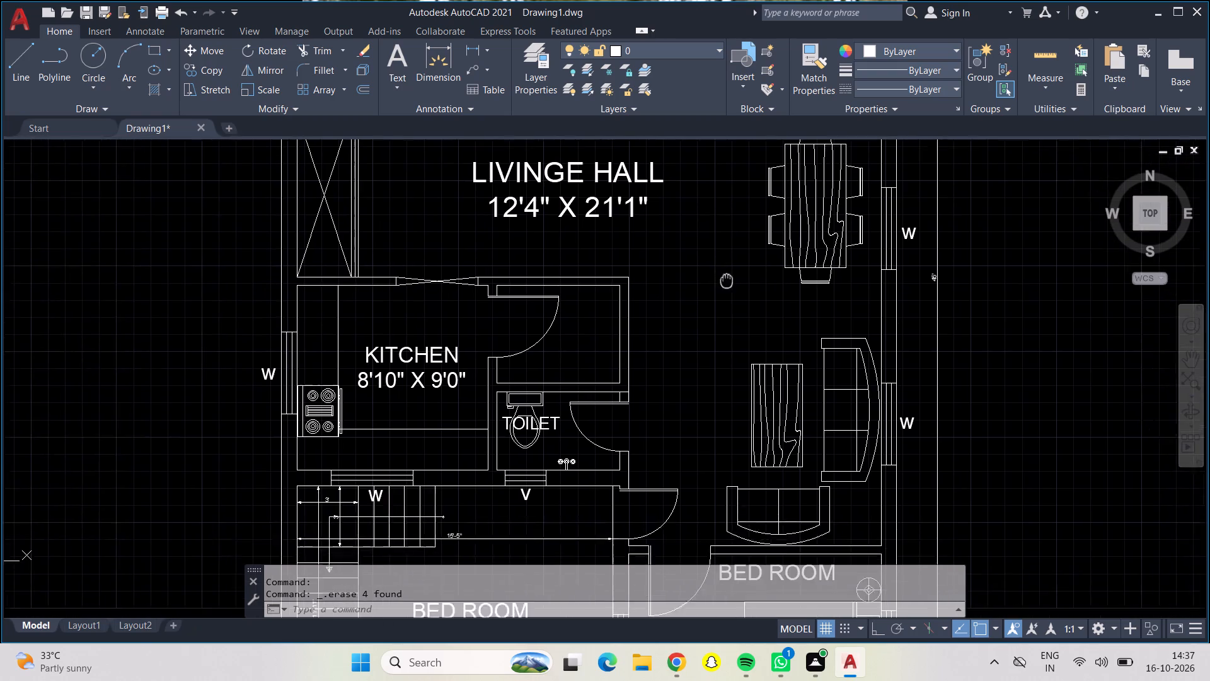
middle_click_drag(725, 276, 716, 223)
middle_click_drag(715, 214, 713, 209)
middle_click(713, 202)
middle_click_drag(681, 327, 664, 230)
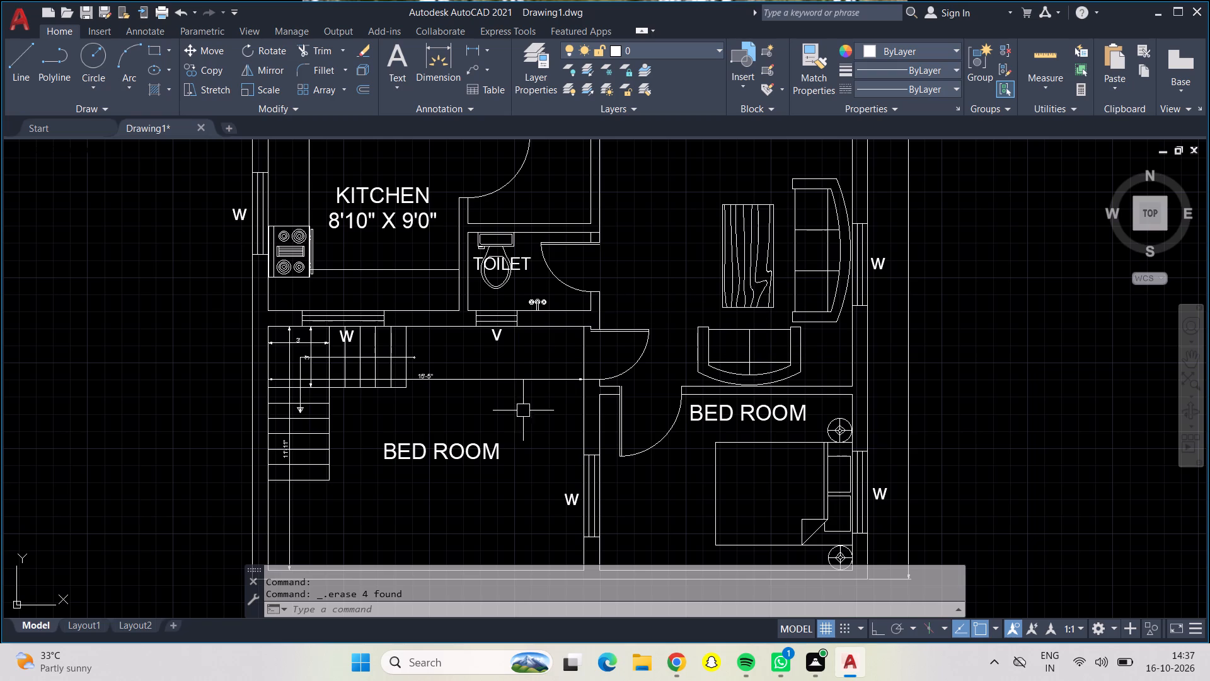
middle_click_drag(535, 426, 544, 368)
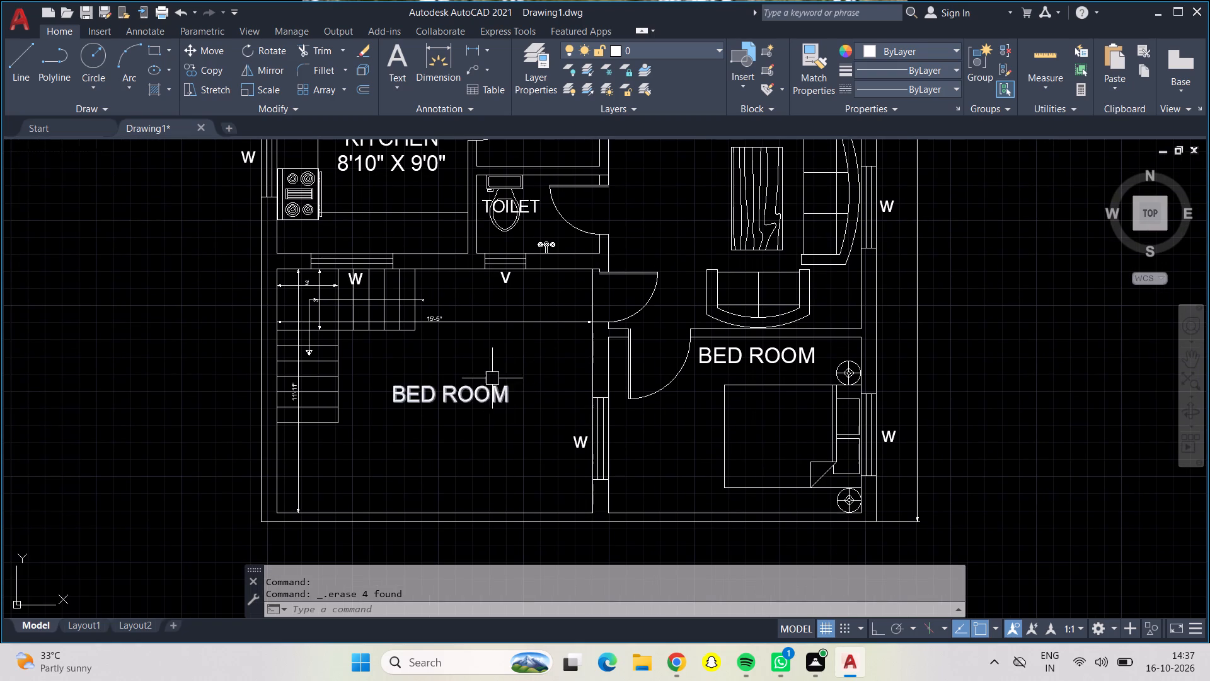
middle_click_drag(519, 359, 457, 379)
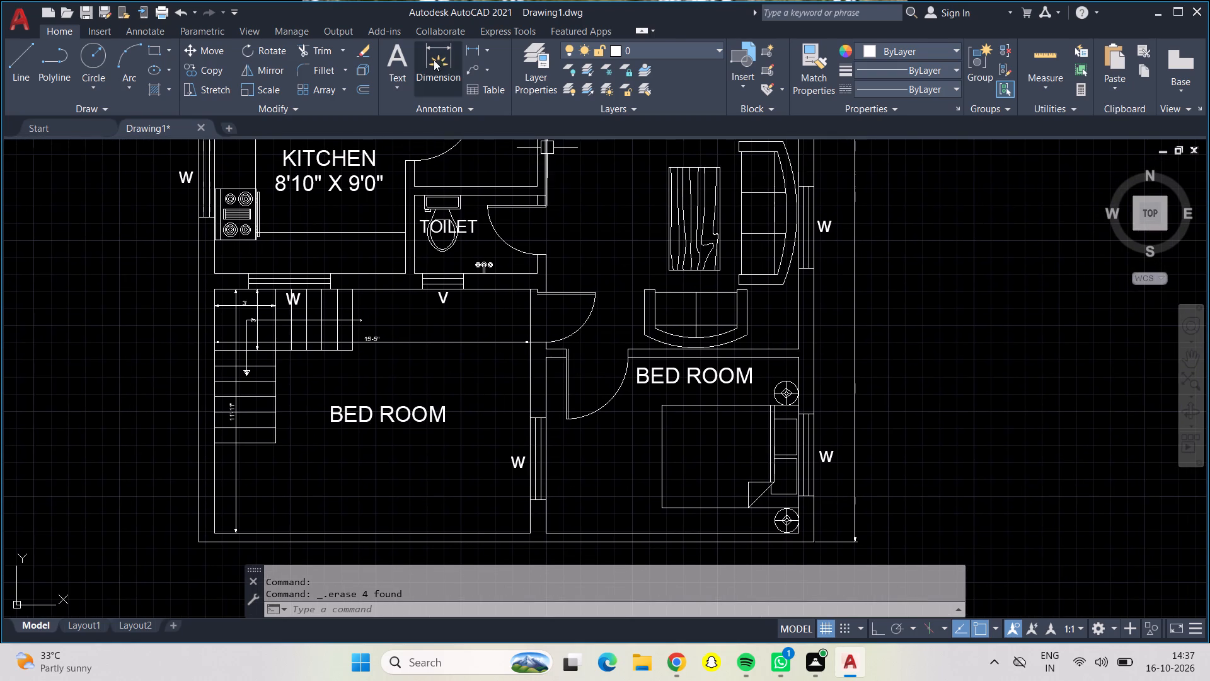
left_click(442, 66)
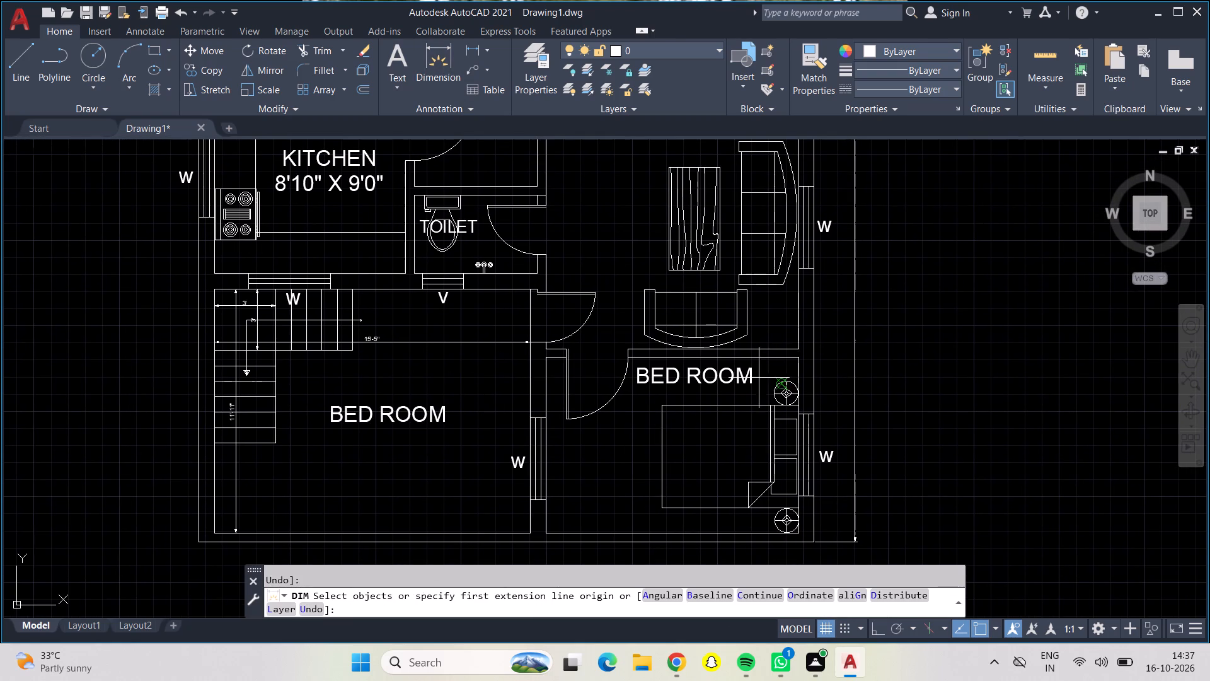
left_click(800, 361)
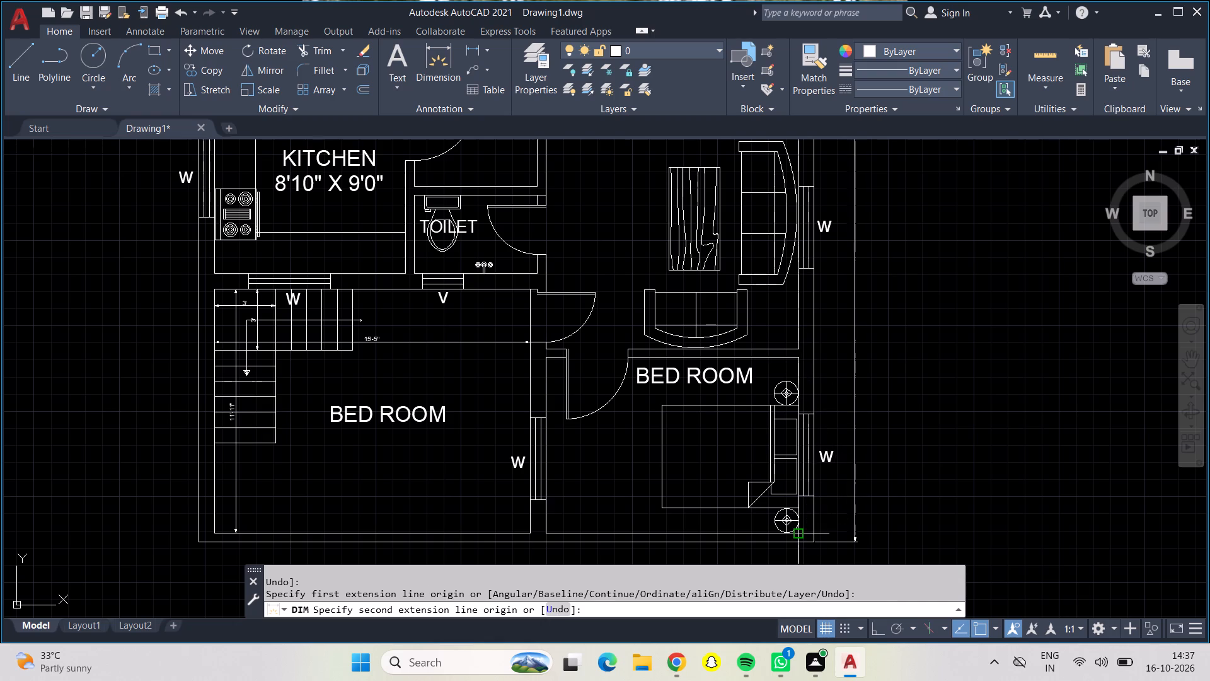
left_click(798, 530)
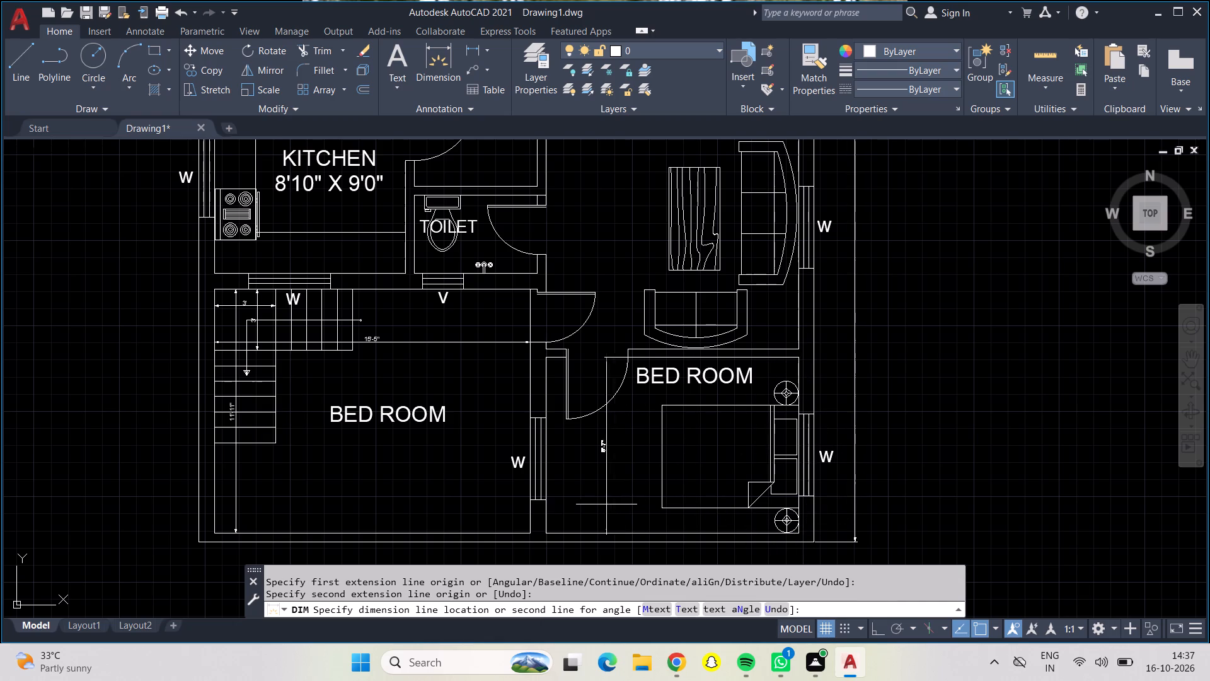
left_click(580, 506)
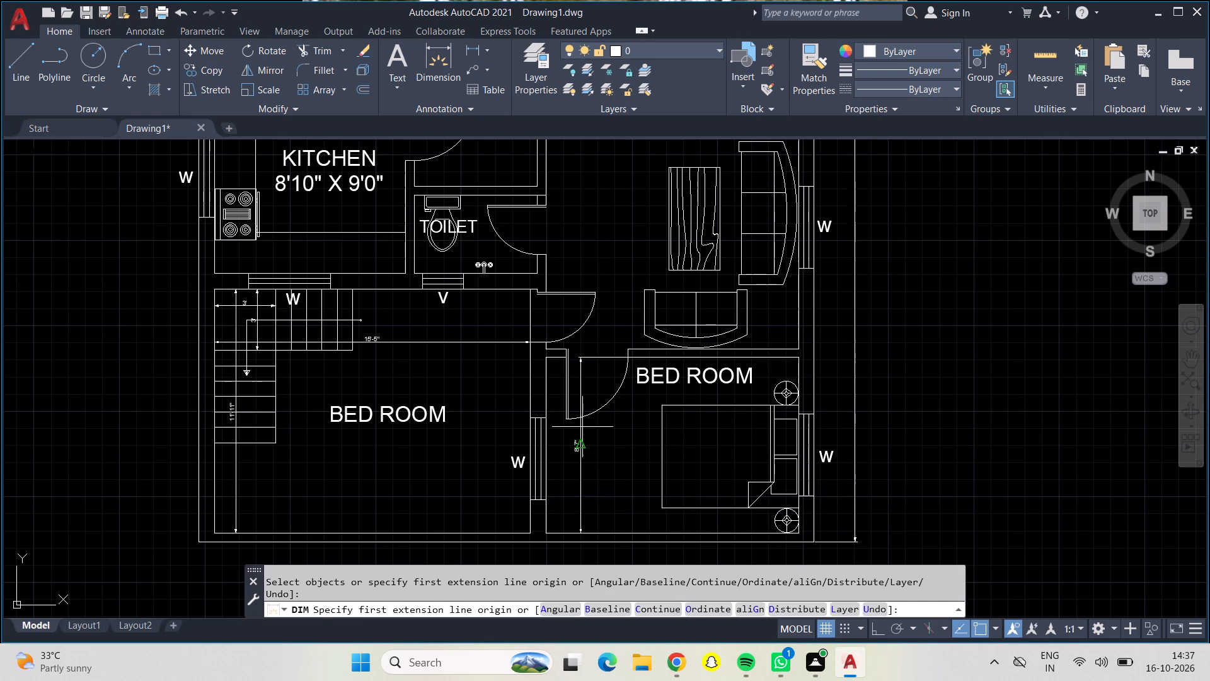
left_click(544, 356)
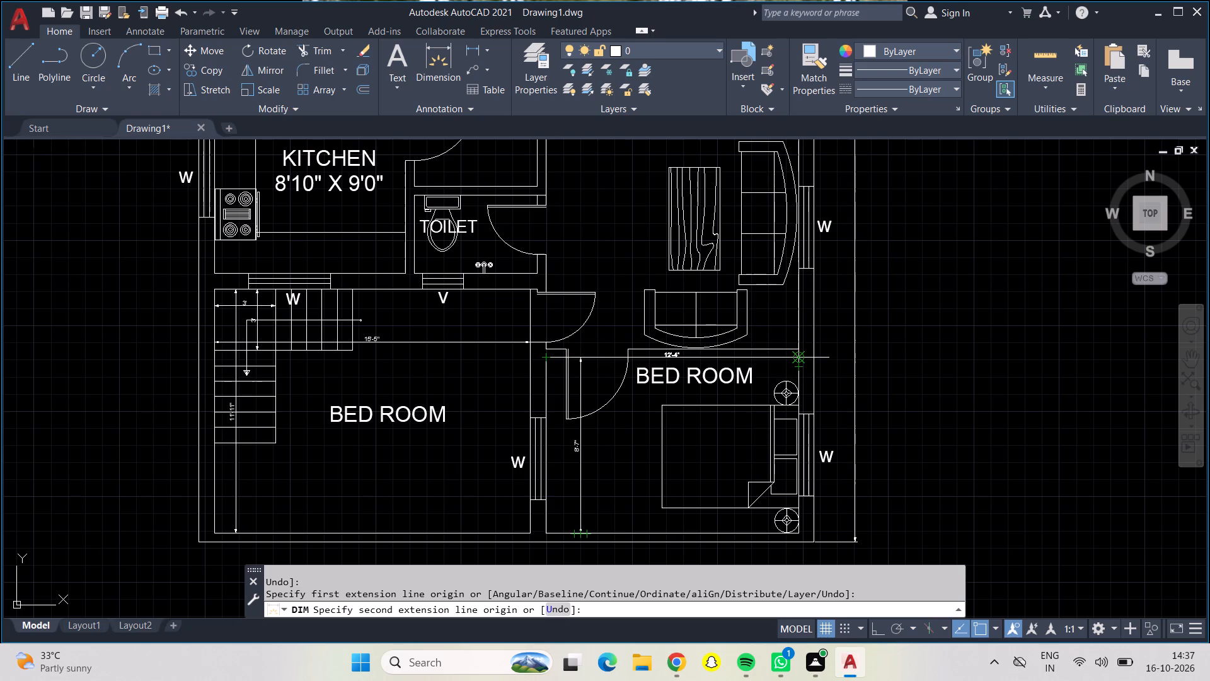
left_click(797, 358)
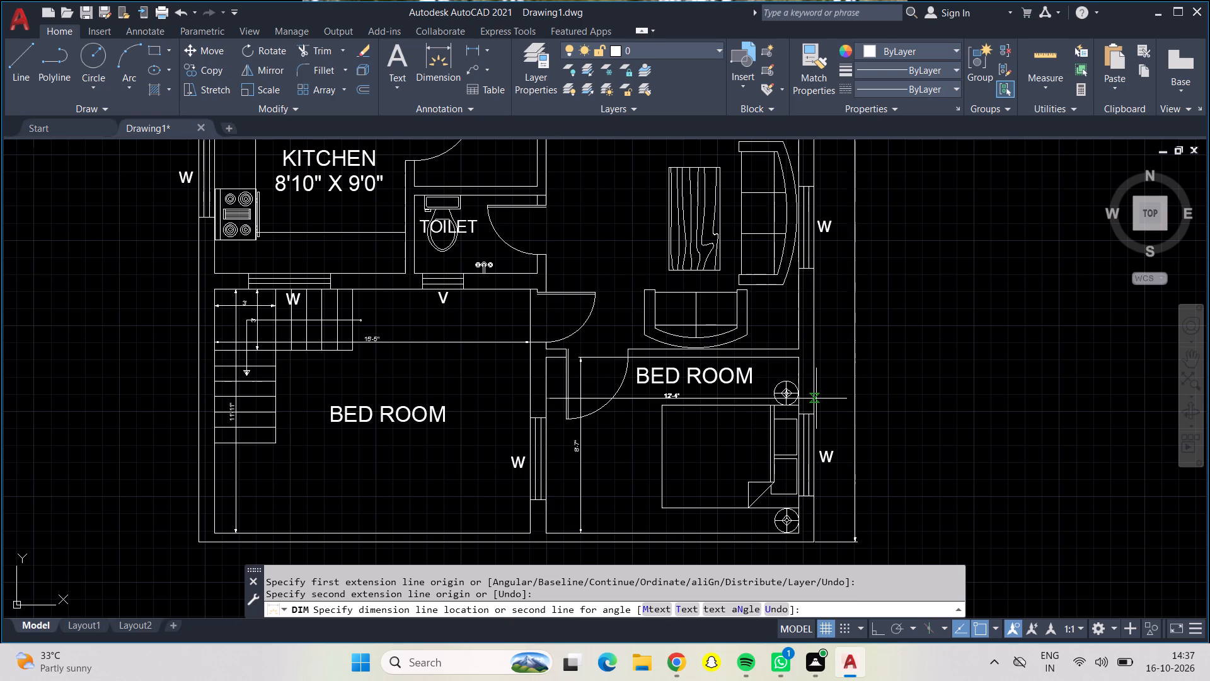
left_click(816, 399)
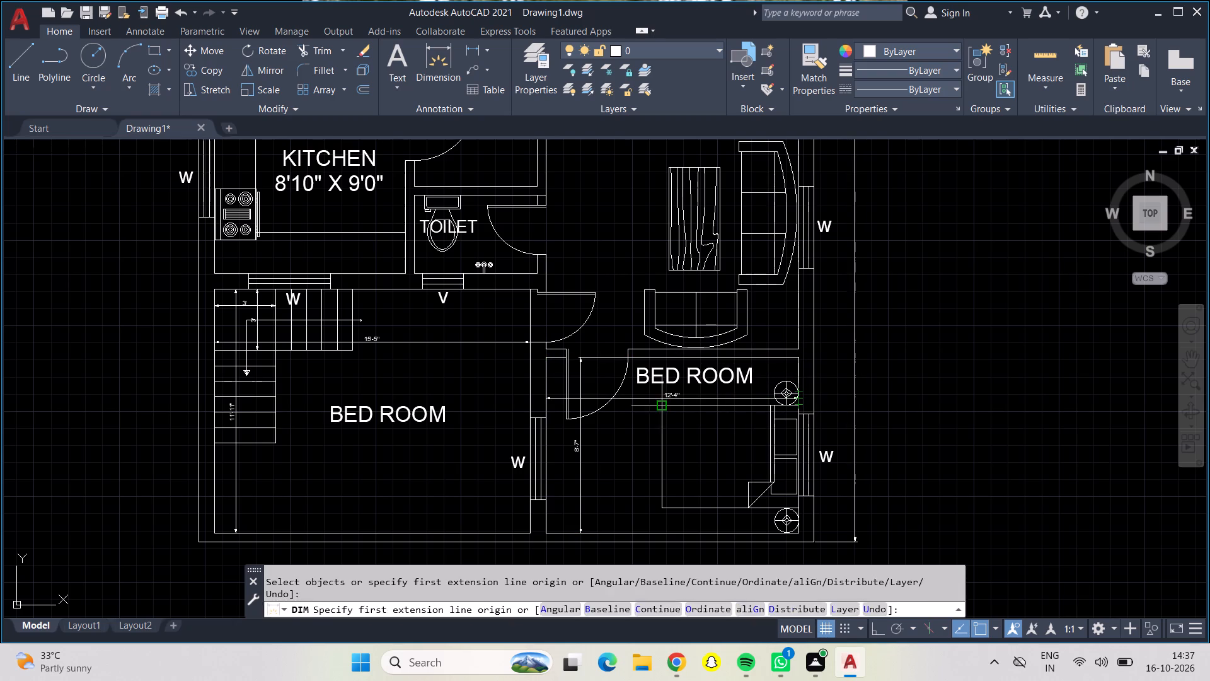
key("Escape")
Add the room size 12'4" X 8'7" as a second line under the southeast bedroom's BED ROOM label.
scroll(676, 393, "up", 2)
scroll(676, 393, "down", 1)
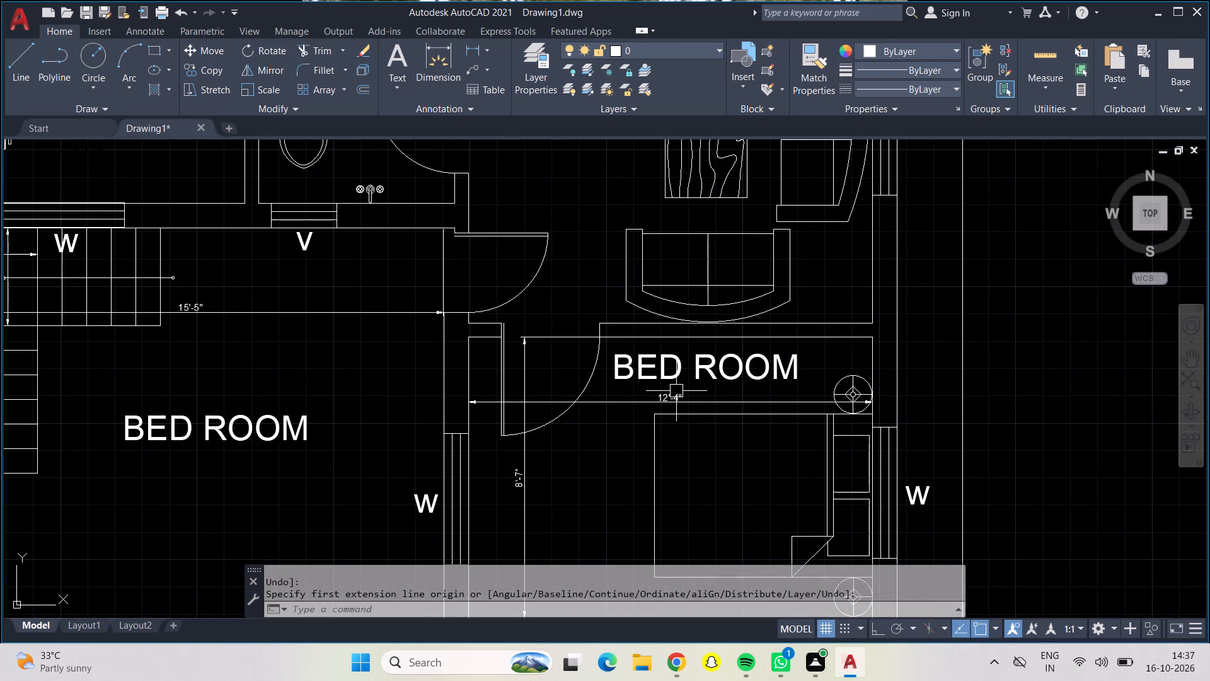
double_click(724, 378)
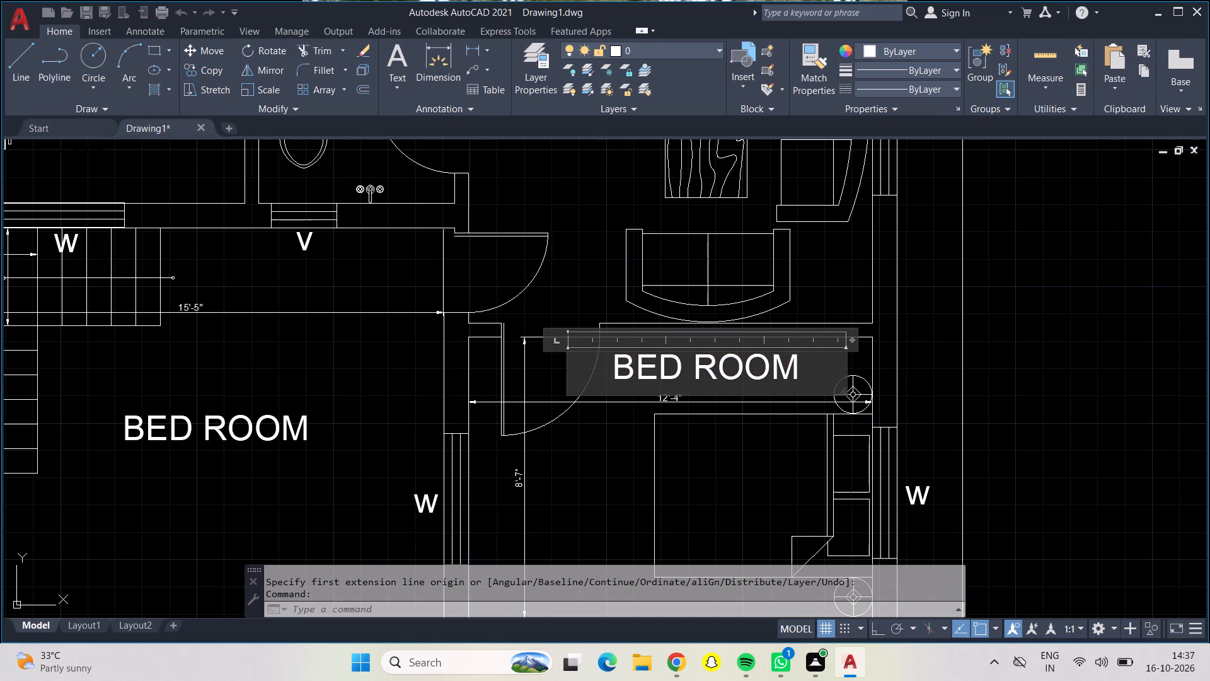
left_click(811, 379)
key("Return")
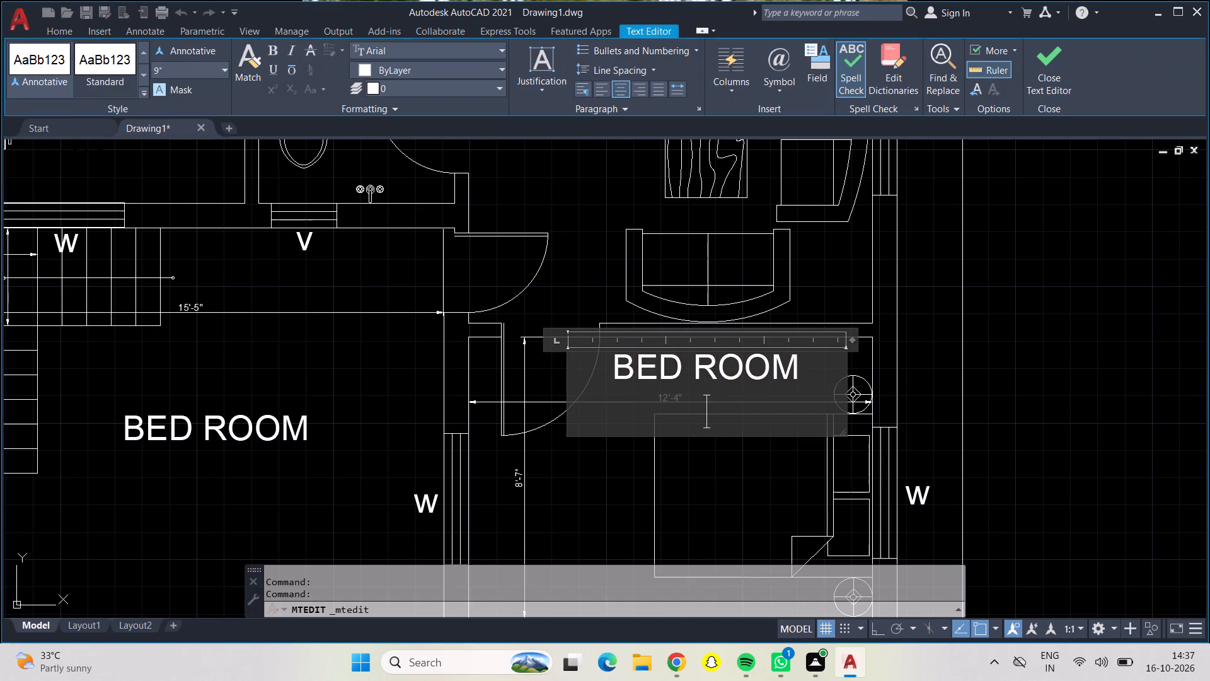
type("12'")
type("4\" XX")
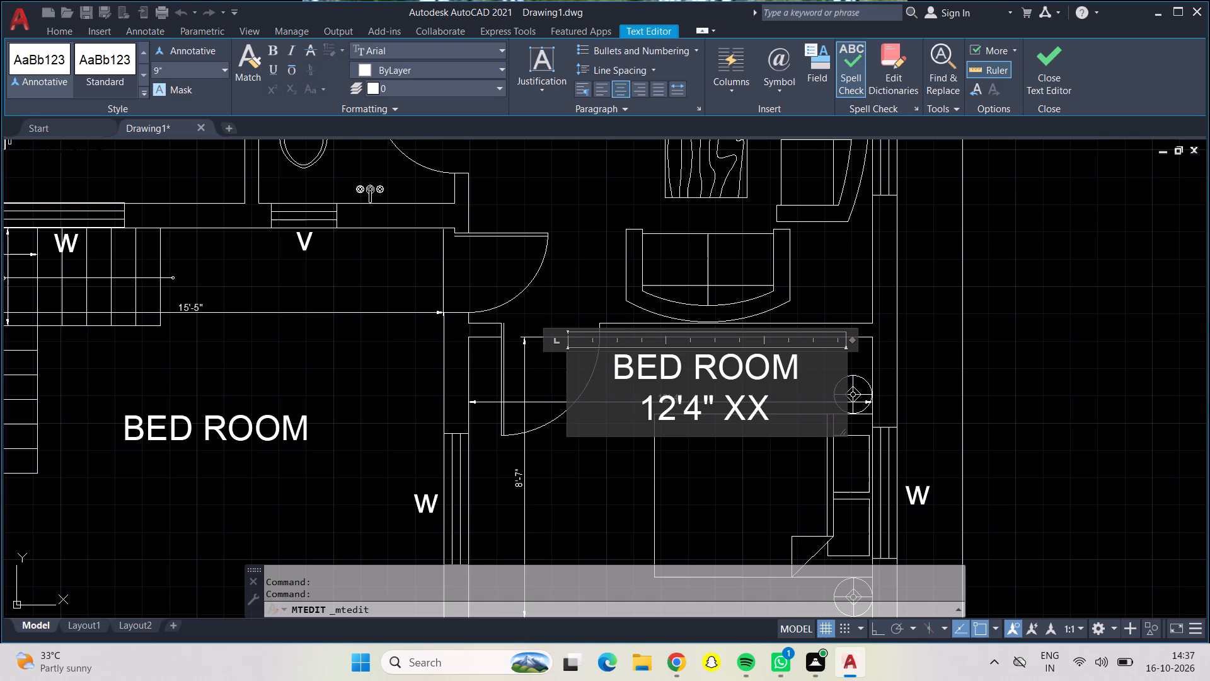
key("BackSpace")
key("space")
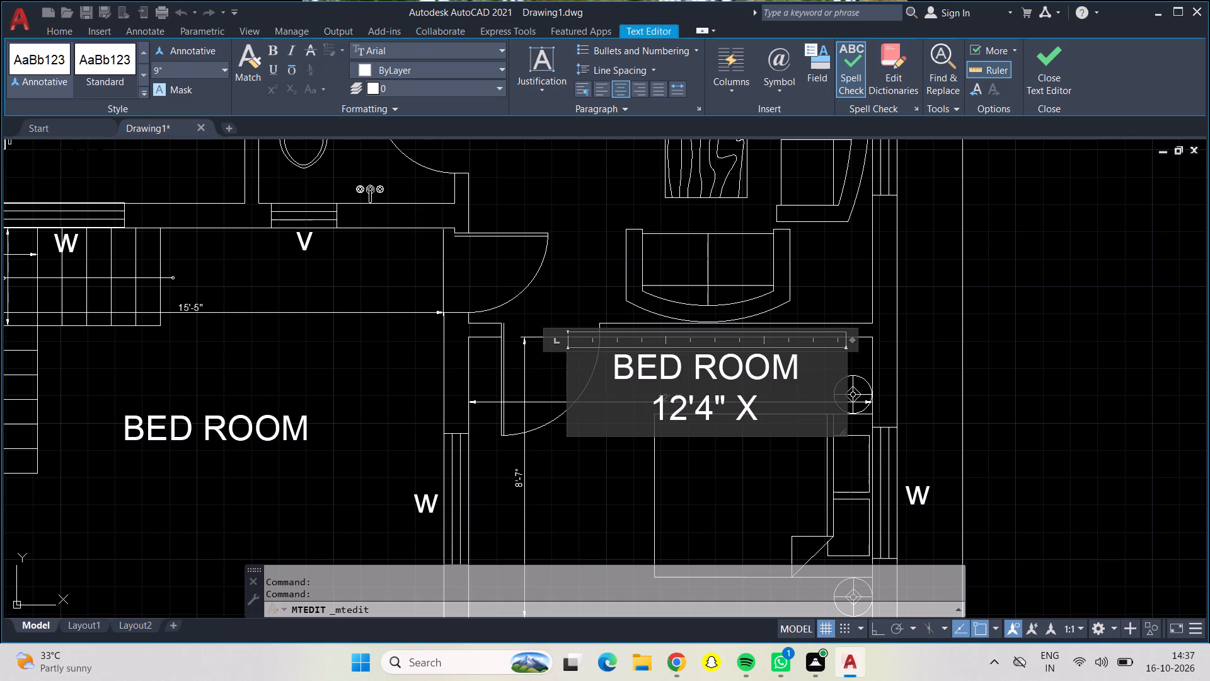
key("8")
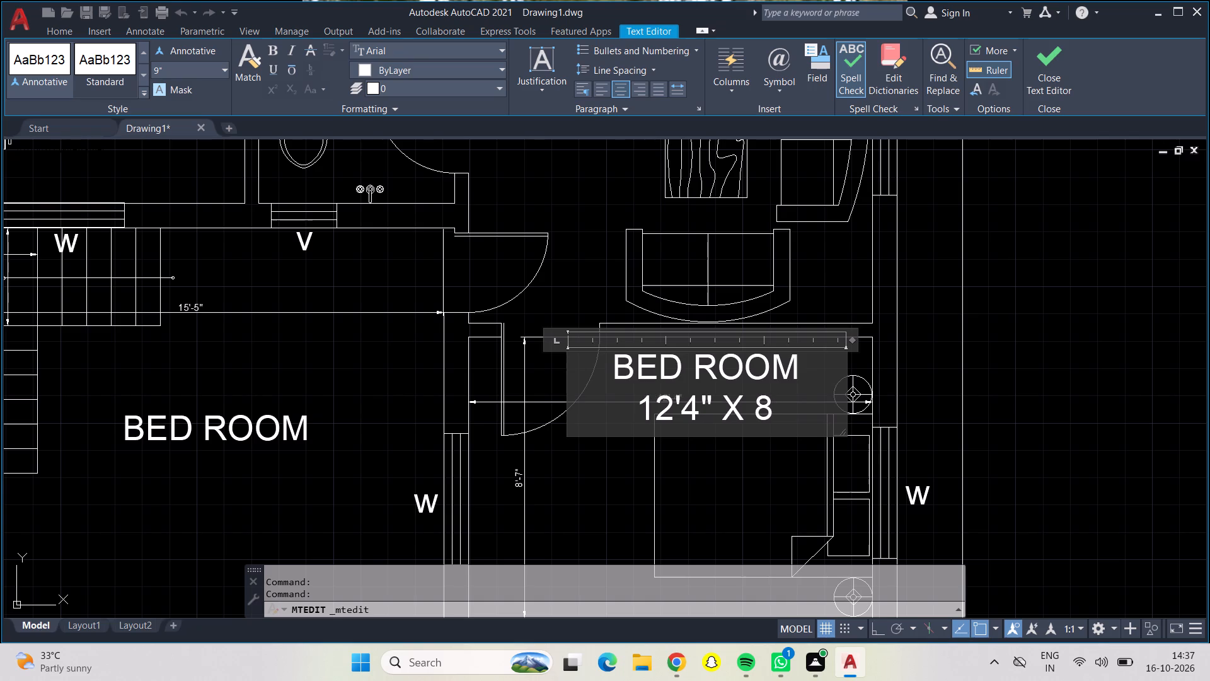
type("'7\"")
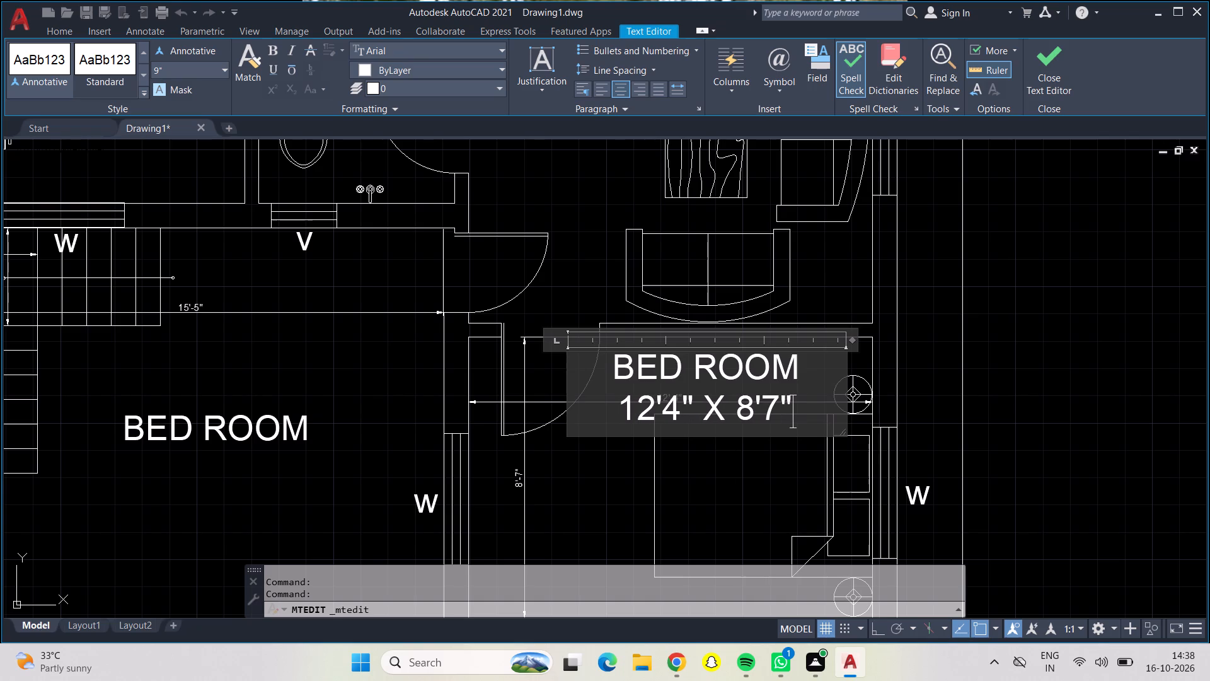
left_click(935, 380)
Delete the length and width dimensions inside the southeast bedroom.
left_click(595, 399)
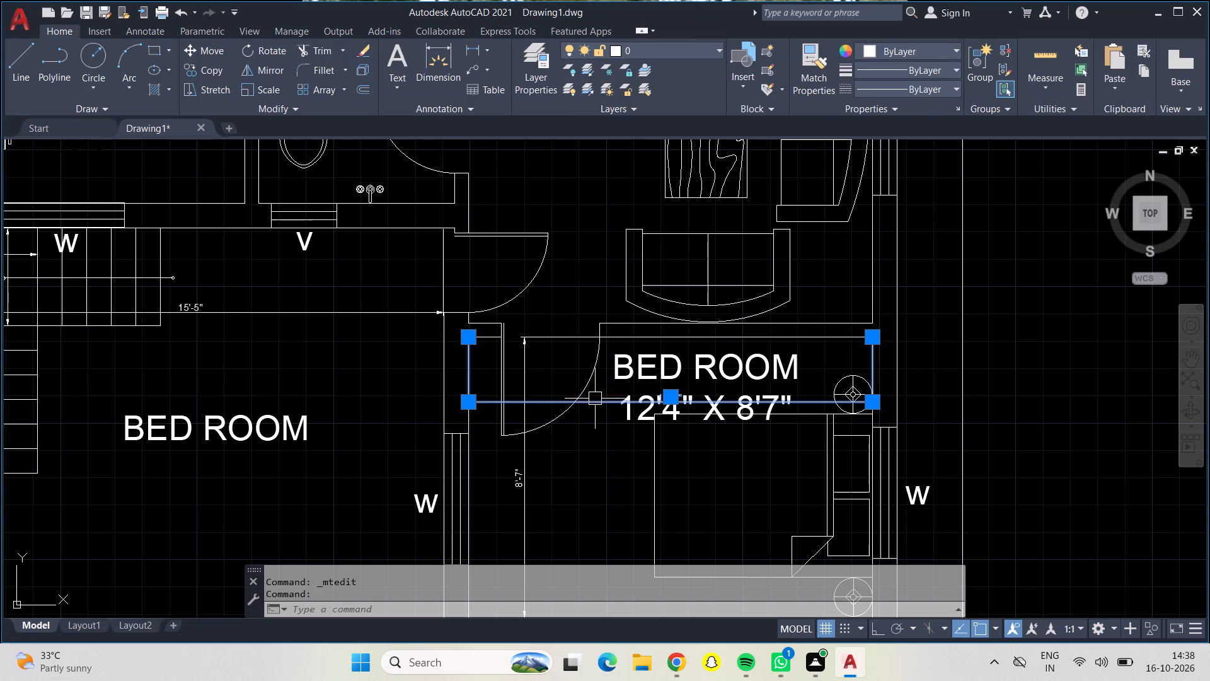
left_click(524, 454)
key("Delete")
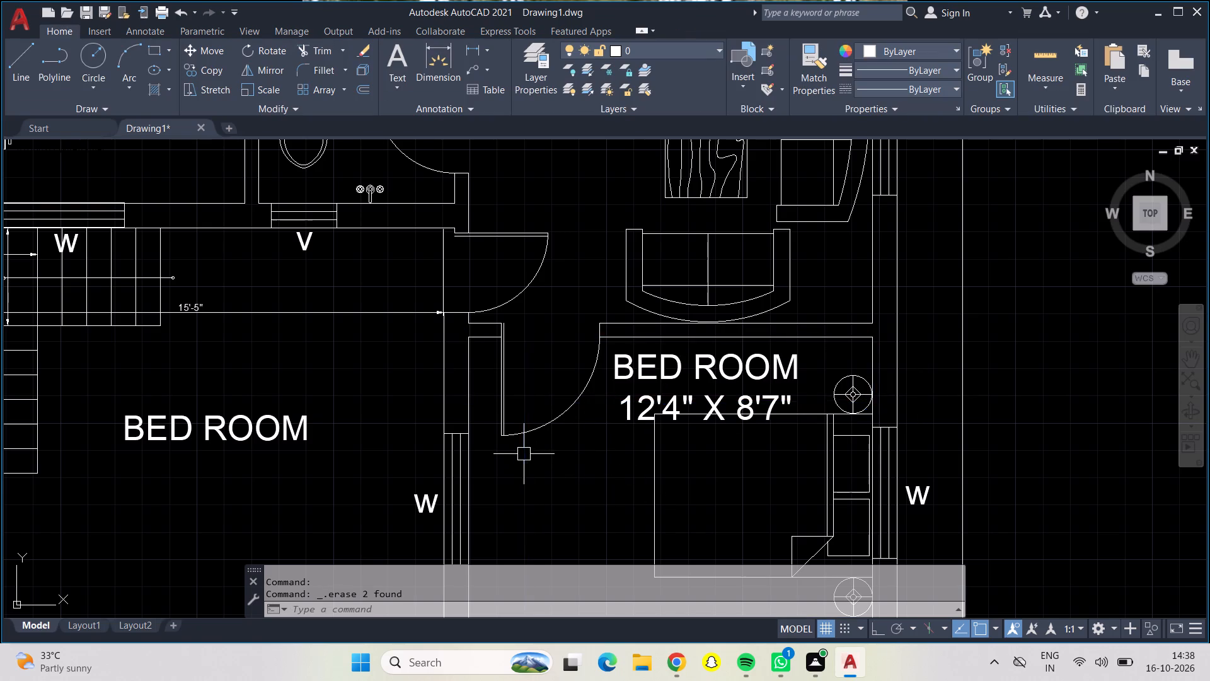
Replace the BED ROOM label in the southwest space with the staircase with PARKING.
scroll(524, 454, "down", 2)
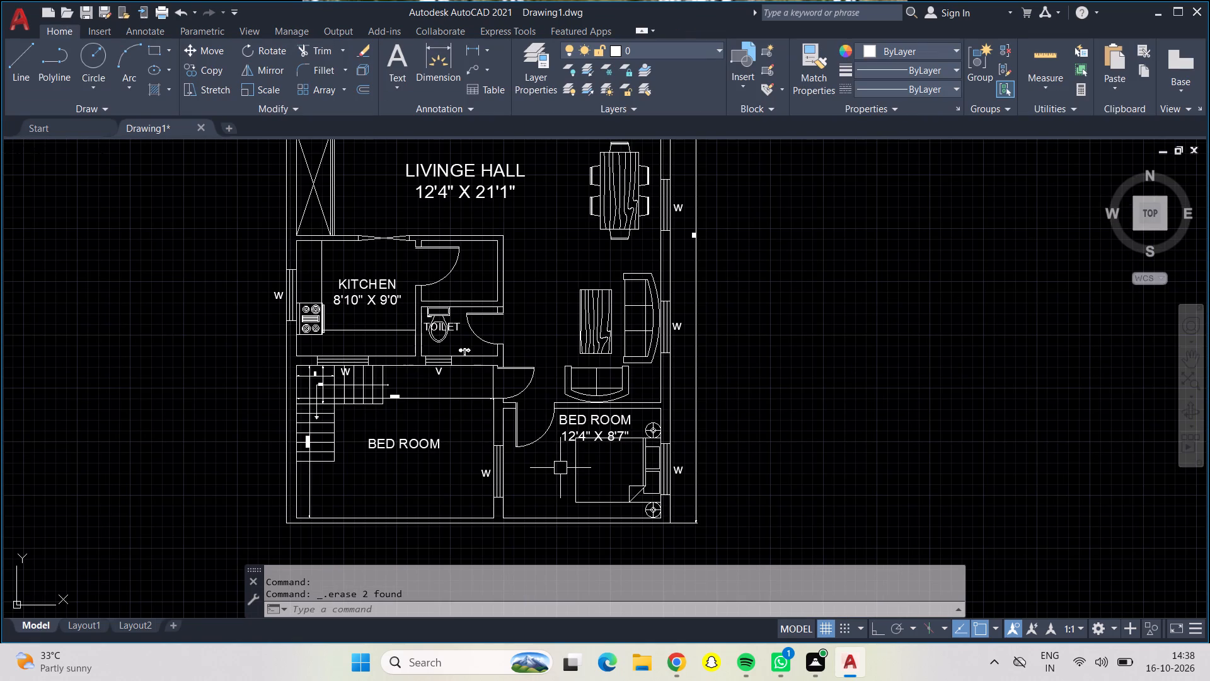
middle_click_drag(560, 467, 595, 445)
scroll(526, 445, "up", 1)
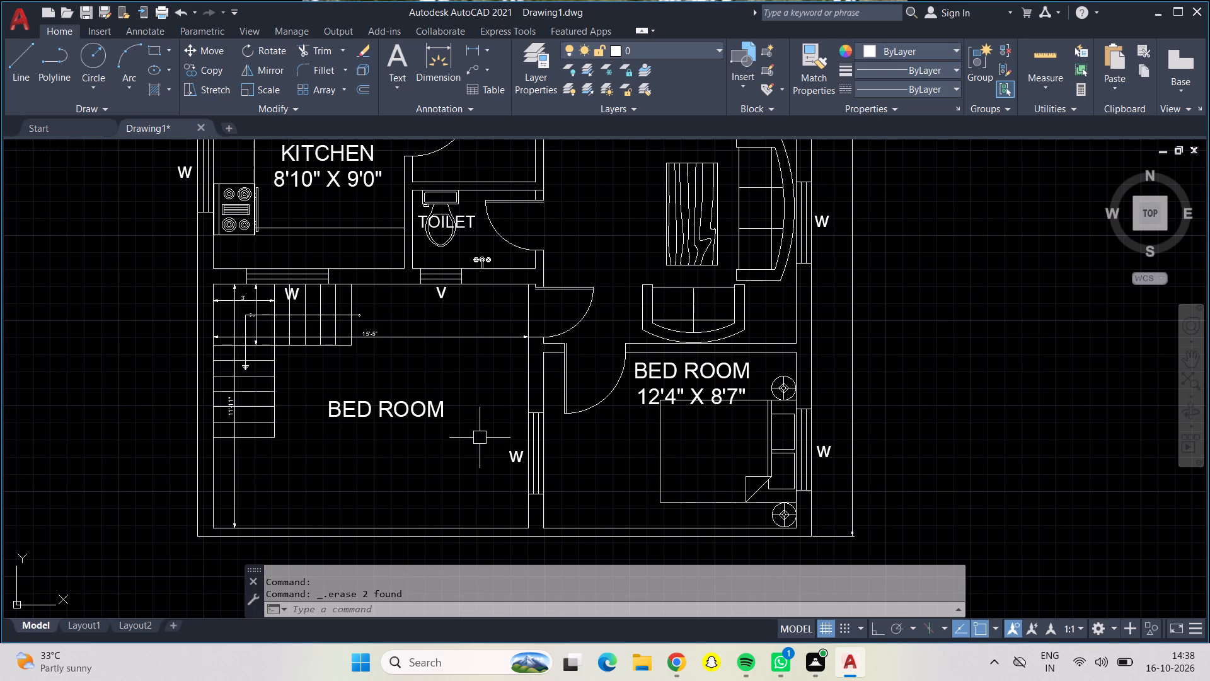
double_click(403, 416)
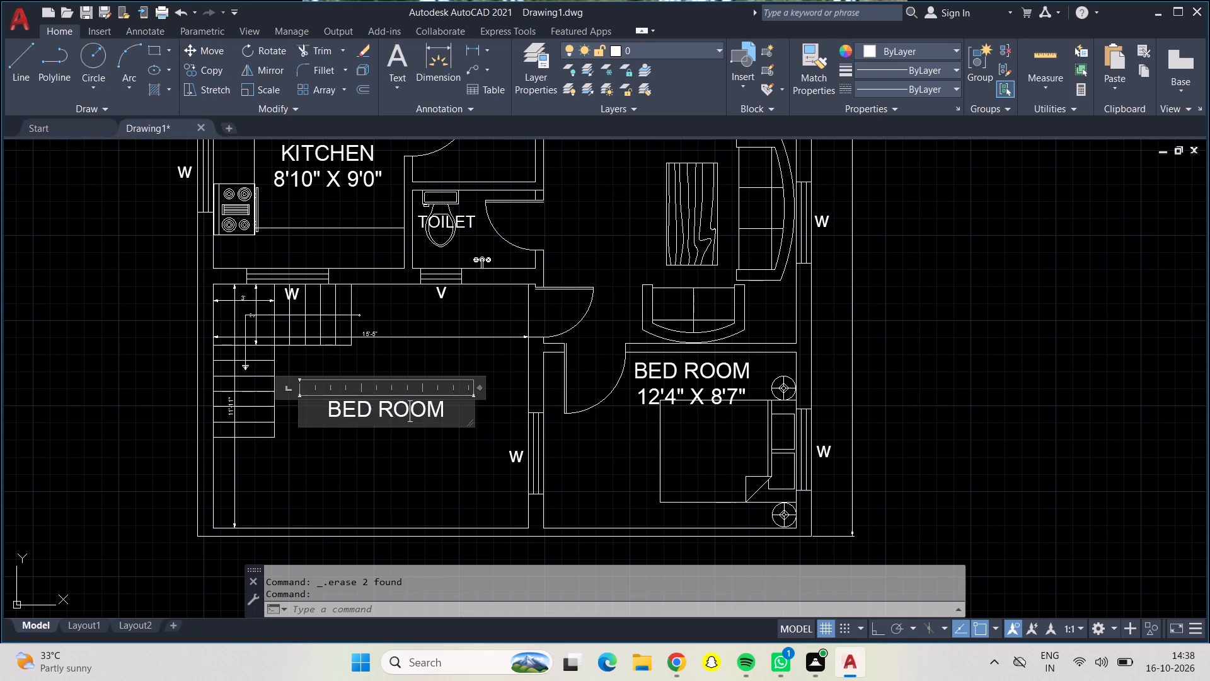
left_click(451, 415)
key("BackSpace")
key("BackSpace")
key("BackSpace")
key("BackSpace")
key("BackSpace")
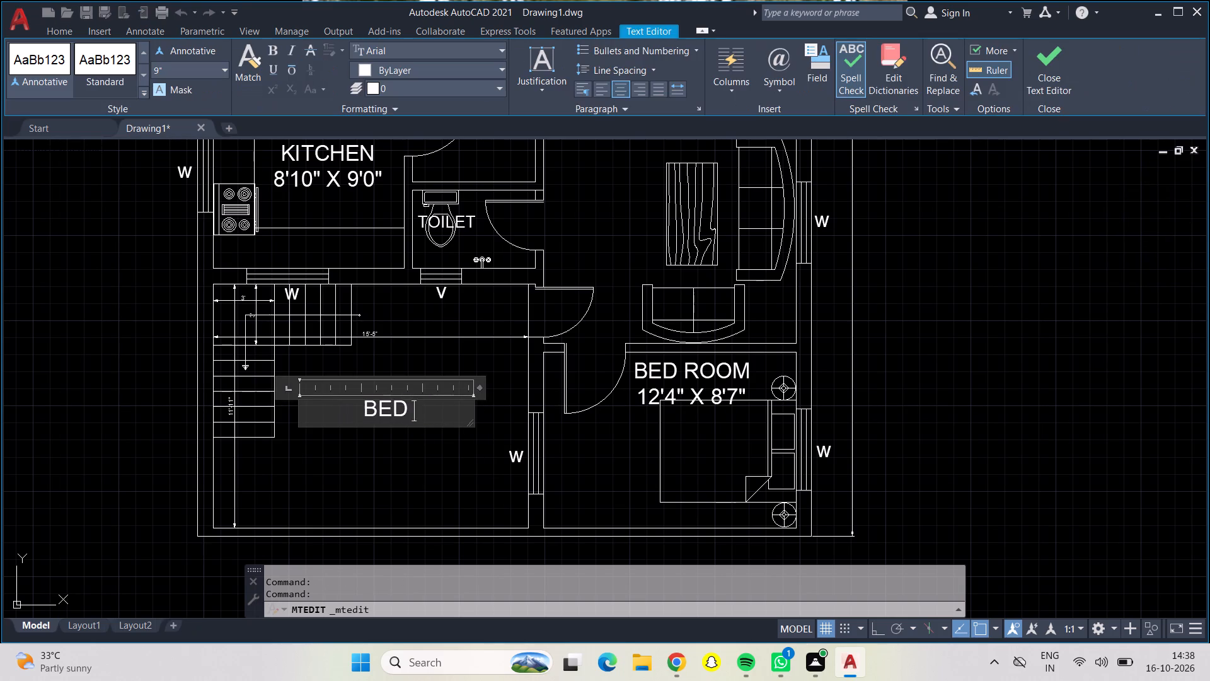
key("BackSpace")
key("BackSpace")
key("BackSpace")
key("BackSpace")
type("PAE")
type("KING")
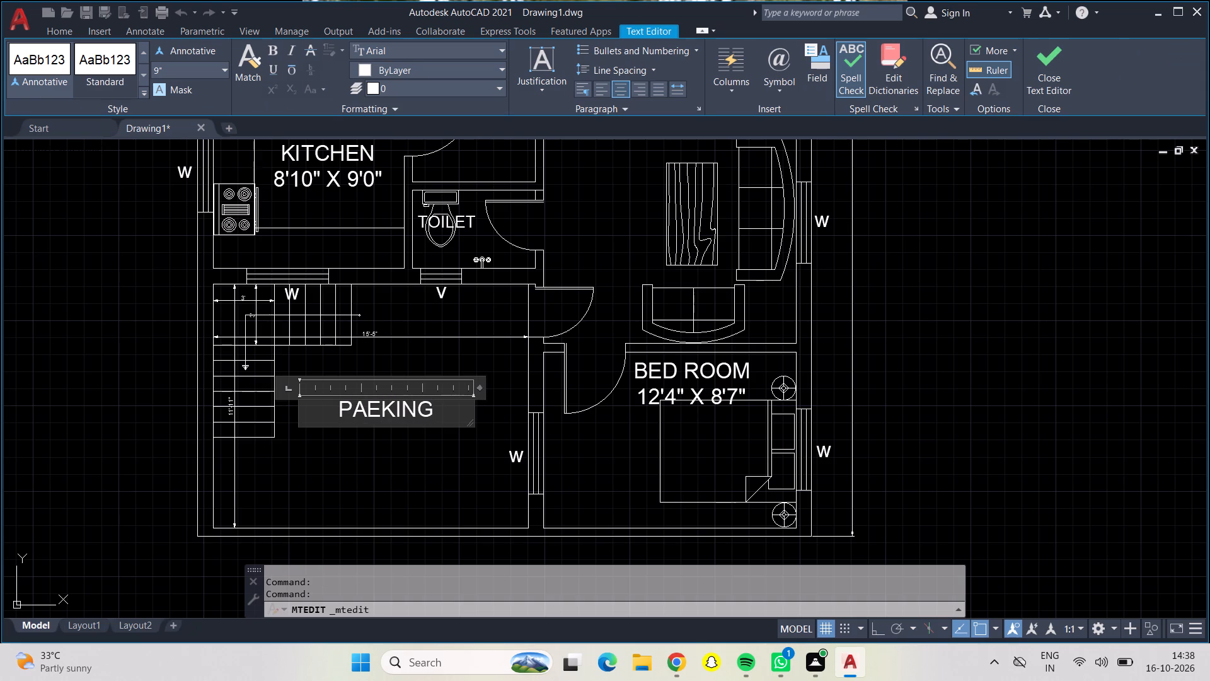
key("BackSpace")
key("BackSpace")
key("BackSpace")
key("BackSpace")
key("BackSpace")
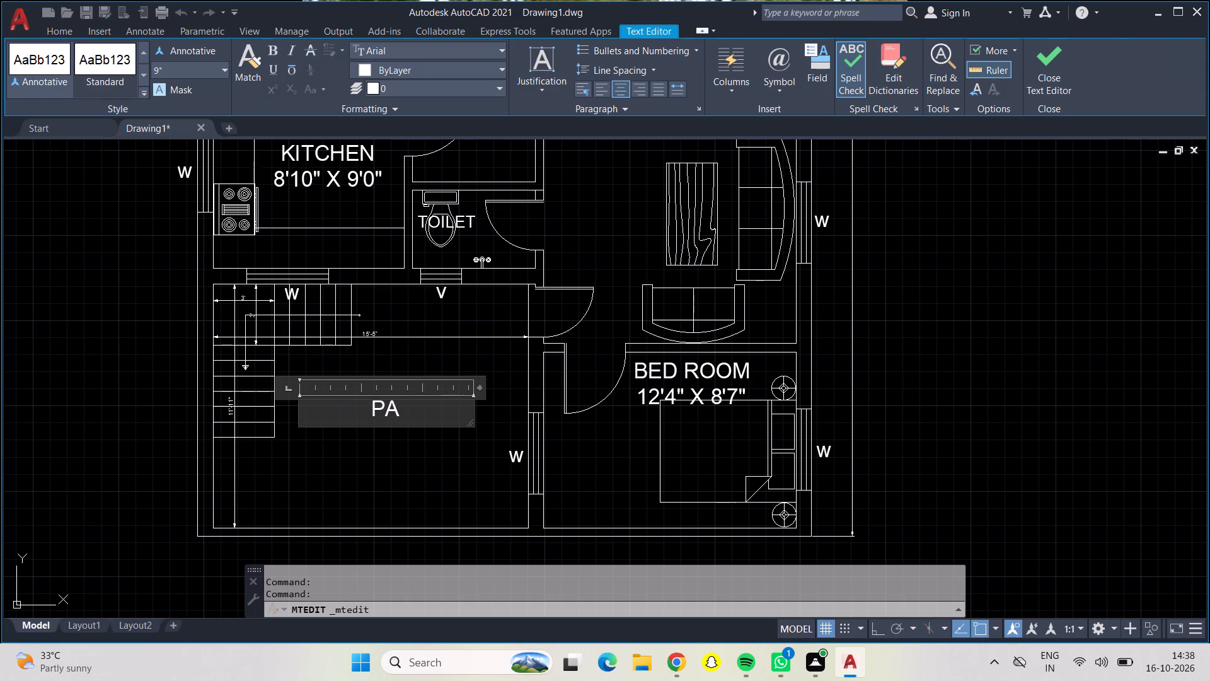
key("r")
key("BackSpace")
type("RK")
type("ING")
Add the size 15'8" X 11'11" as a second line under the PARKING label.
key("Return")
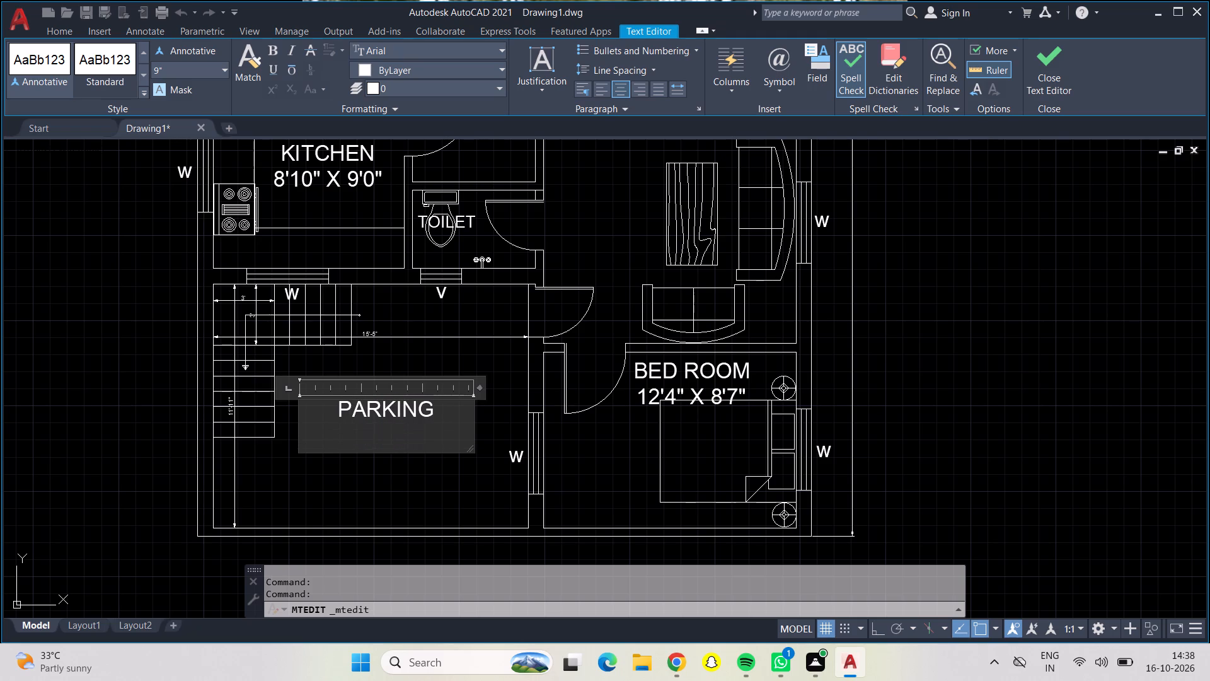
key("4")
key("BackSpace")
type("15'")
type("8\" X")
key("space")
type("11'")
type("11")
key("shift+Return")
key("BackSpace")
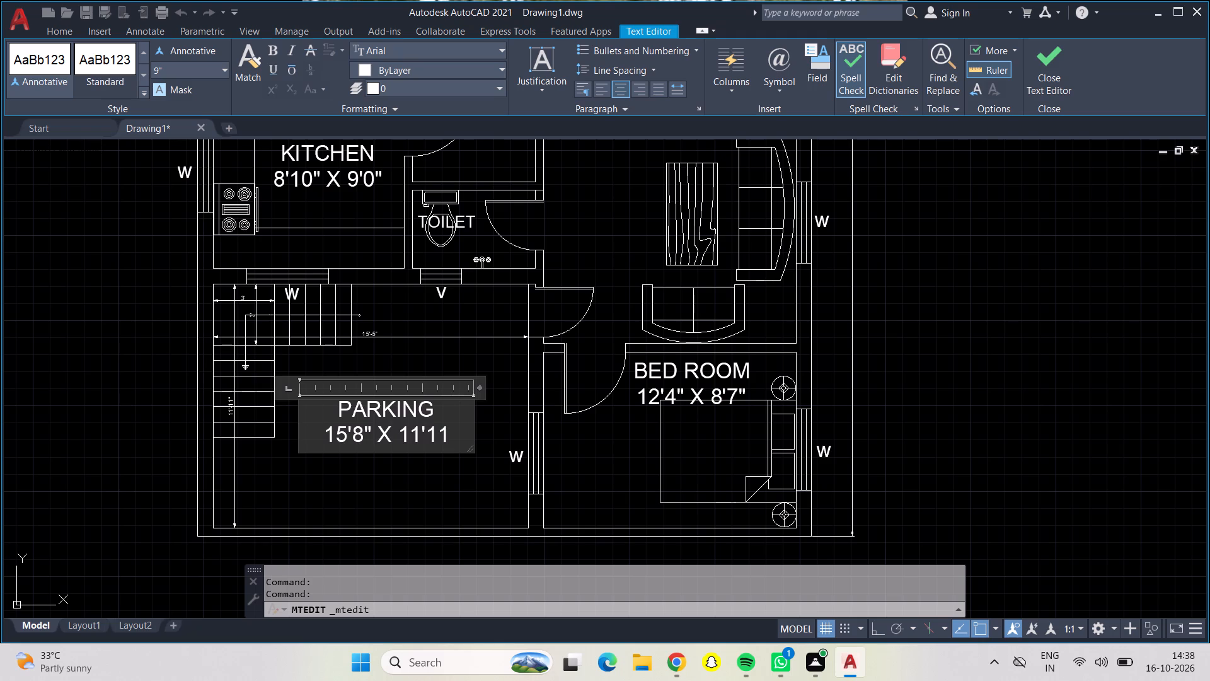
key("shift+quotedbl")
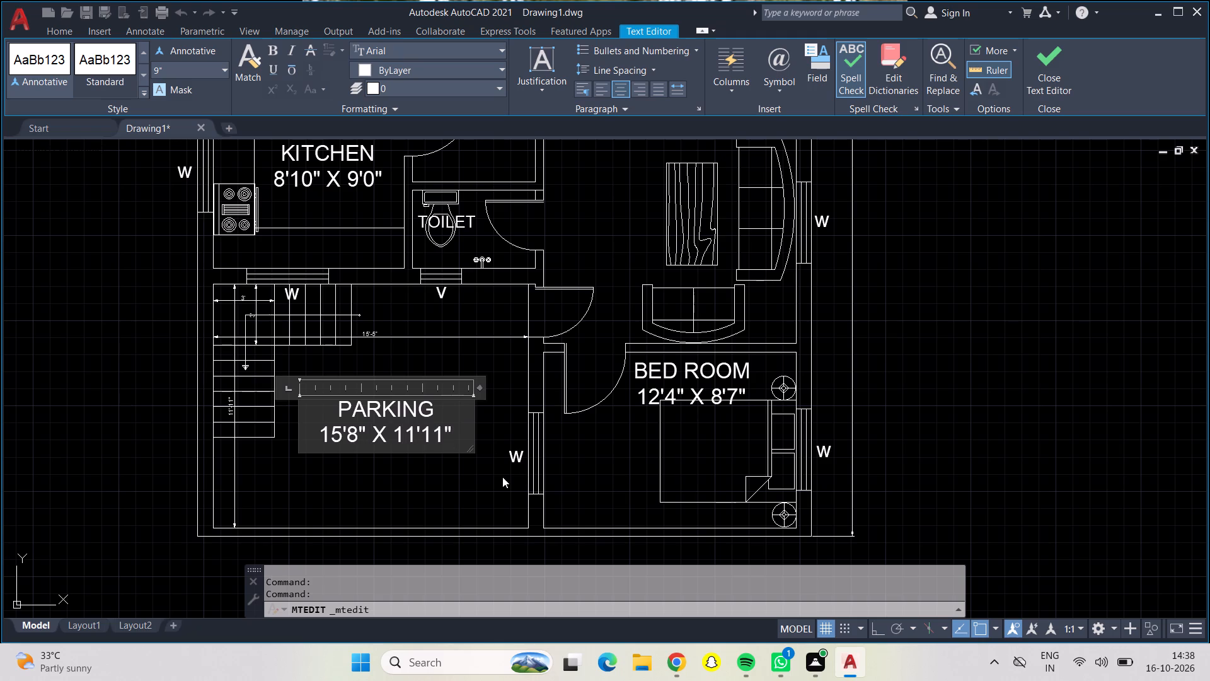
left_click(492, 483)
Delete the parking area's overall length and width dimensions, keeping the two 3' stair dimensions.
scroll(400, 360, "down", 1)
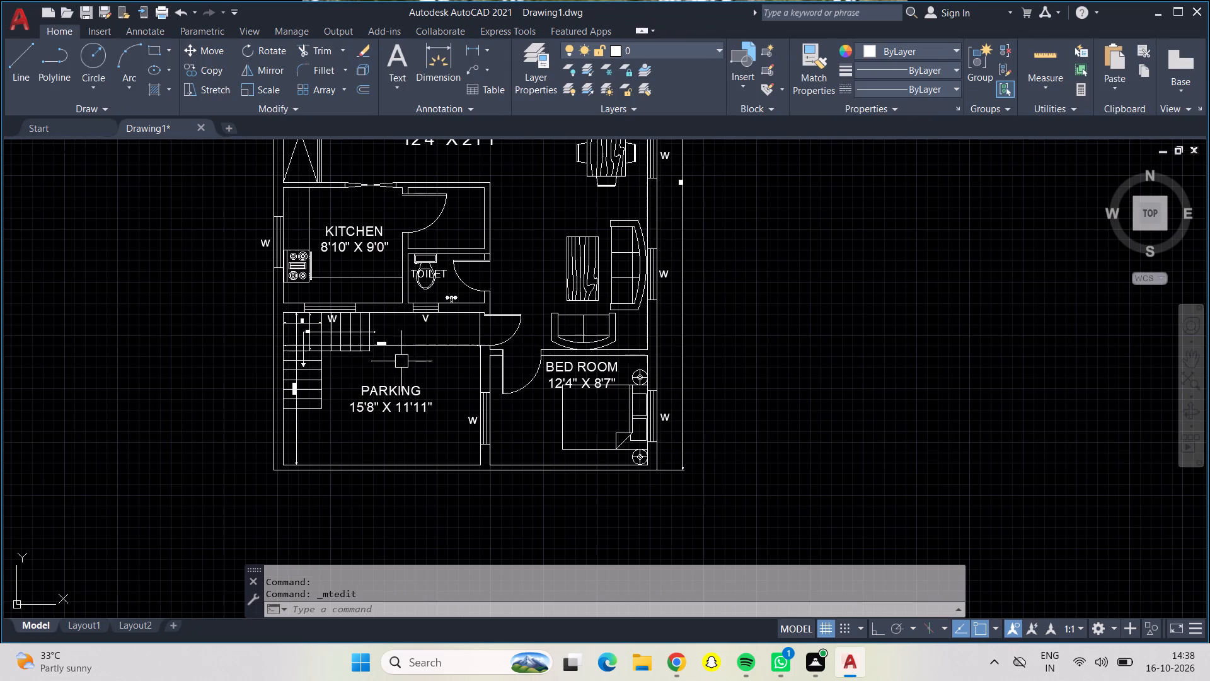
scroll(429, 352, "up", 2)
left_click(411, 339)
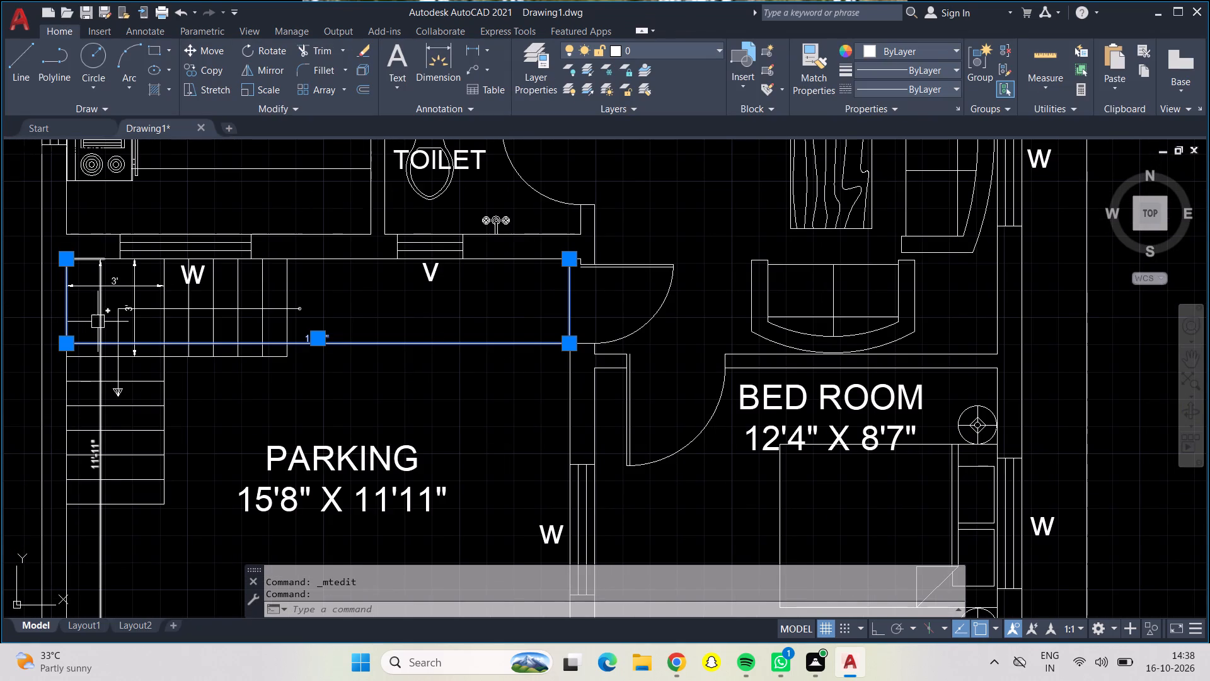
left_click(98, 322)
key("Delete")
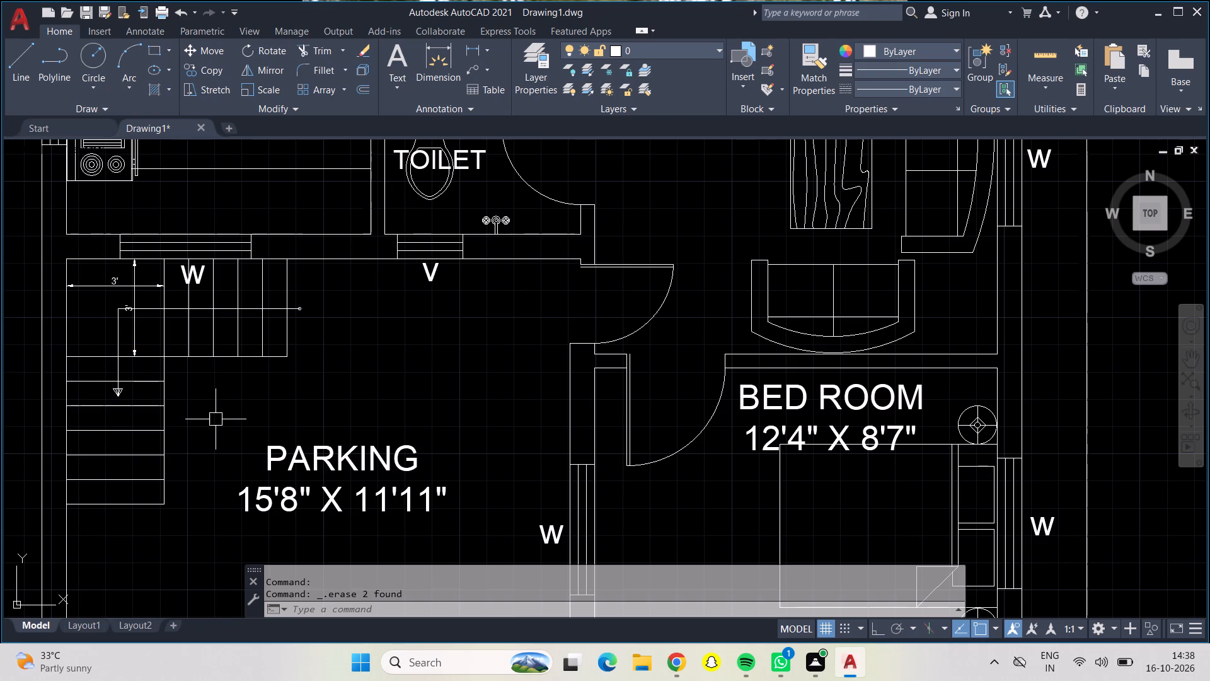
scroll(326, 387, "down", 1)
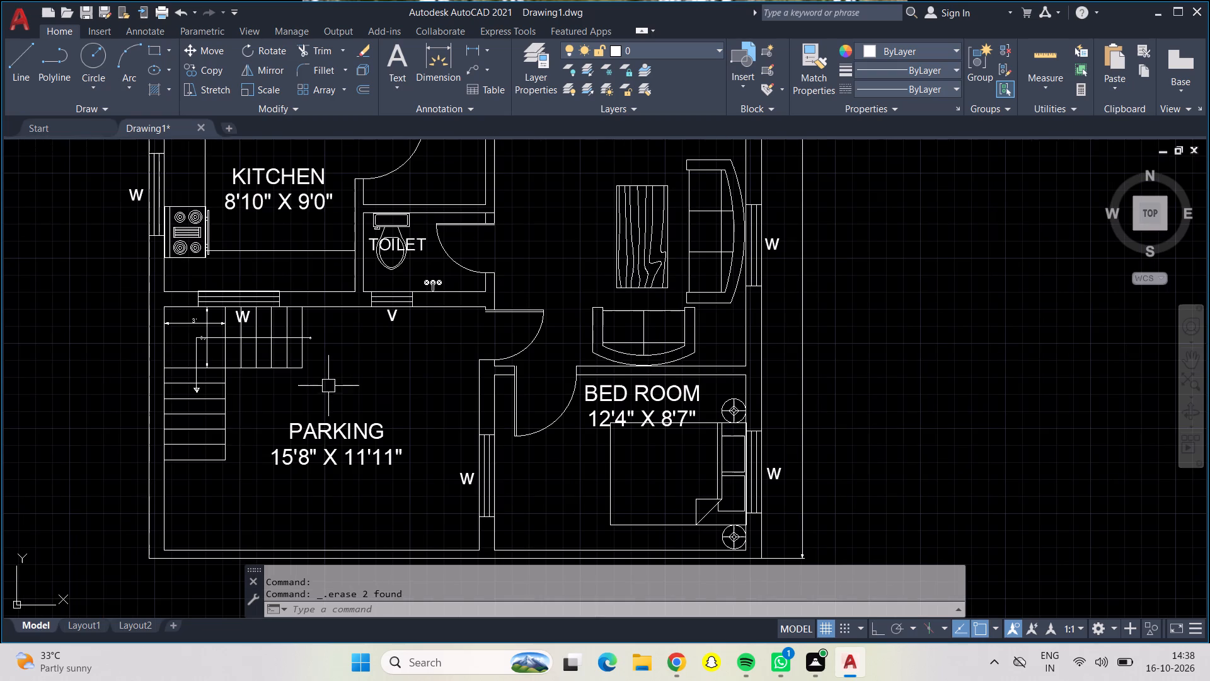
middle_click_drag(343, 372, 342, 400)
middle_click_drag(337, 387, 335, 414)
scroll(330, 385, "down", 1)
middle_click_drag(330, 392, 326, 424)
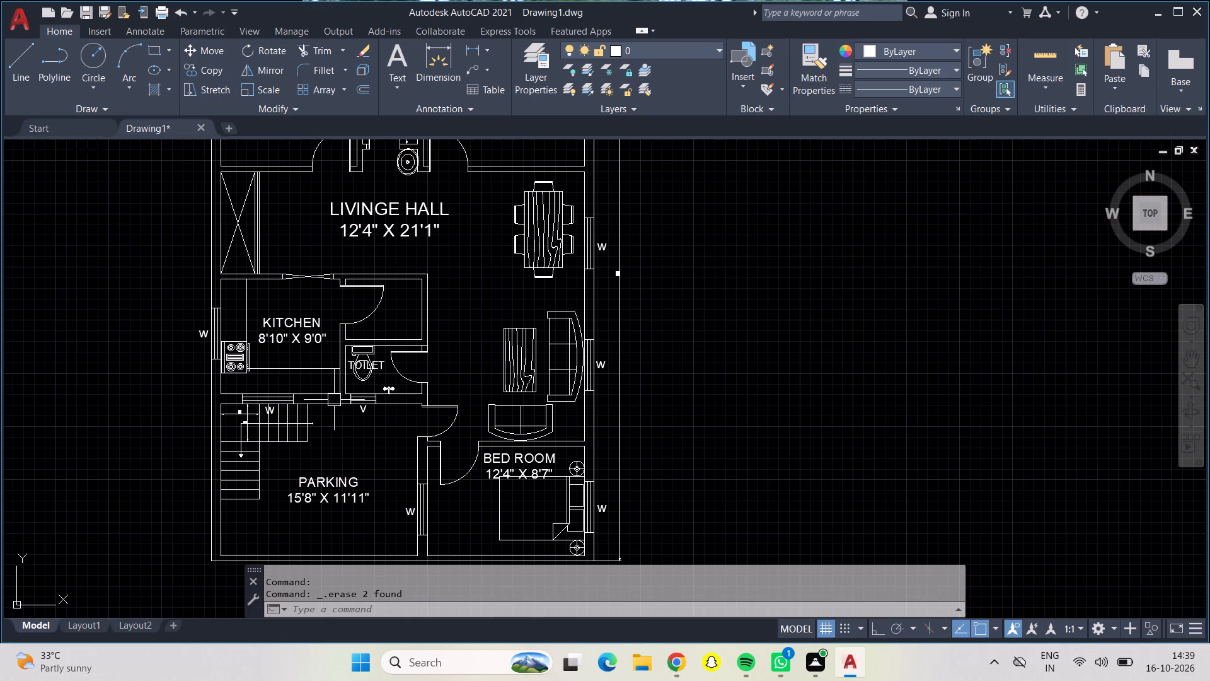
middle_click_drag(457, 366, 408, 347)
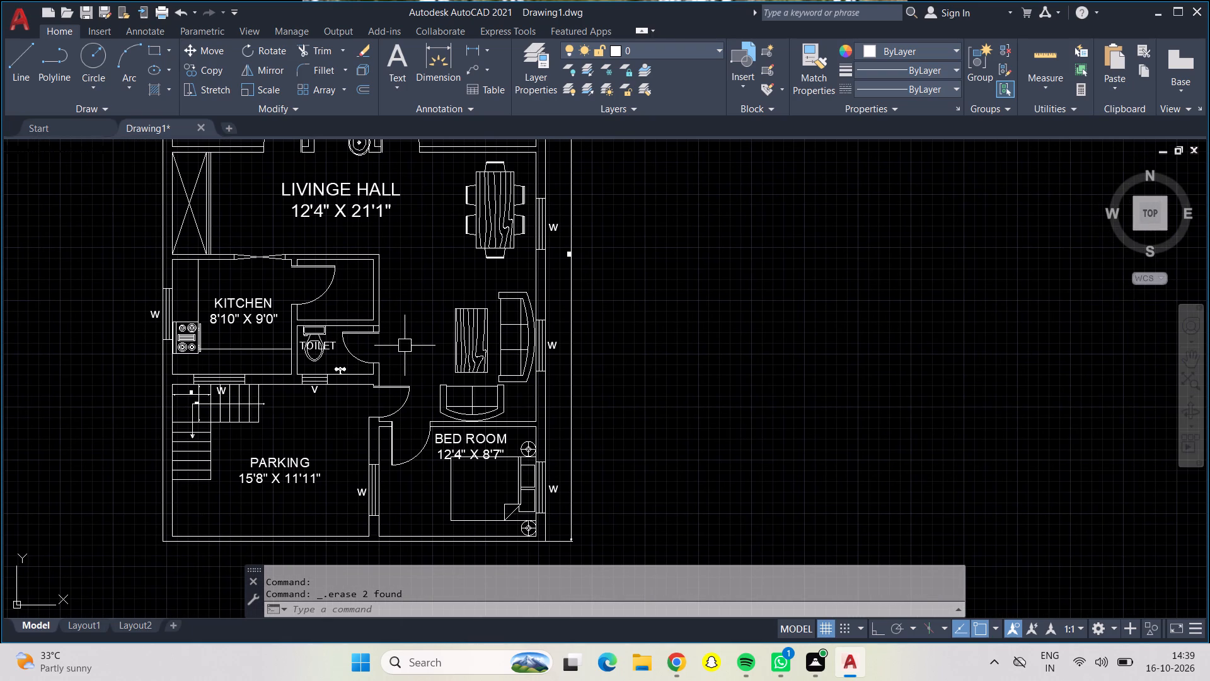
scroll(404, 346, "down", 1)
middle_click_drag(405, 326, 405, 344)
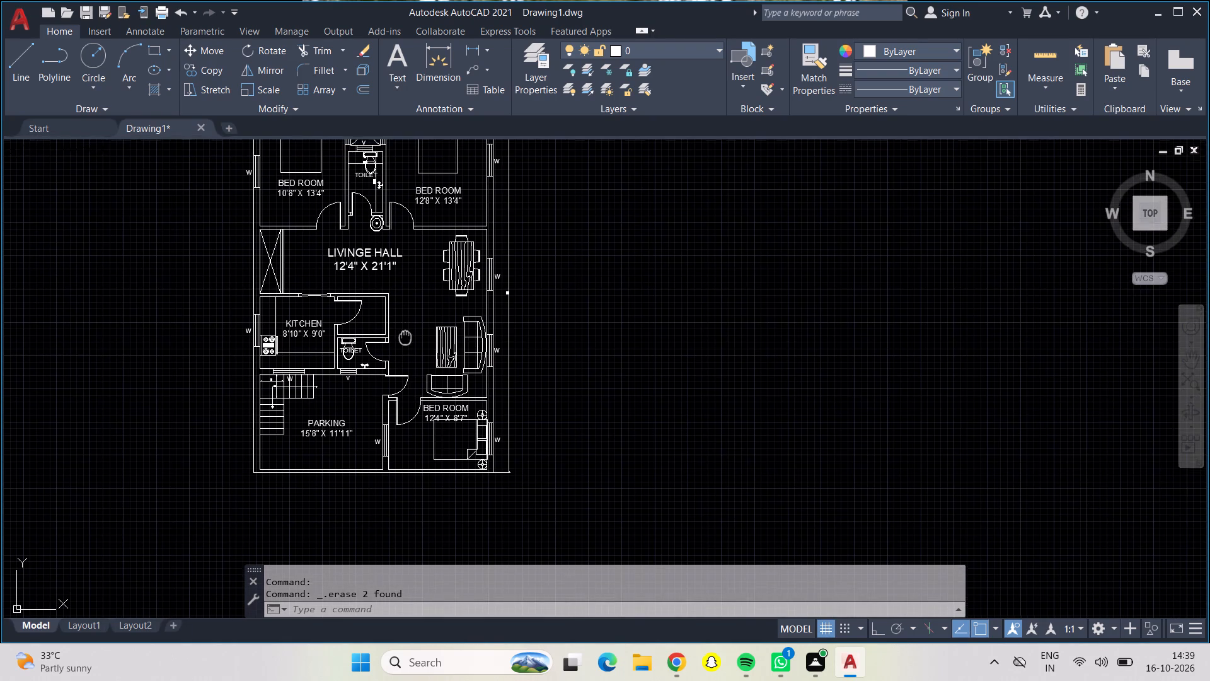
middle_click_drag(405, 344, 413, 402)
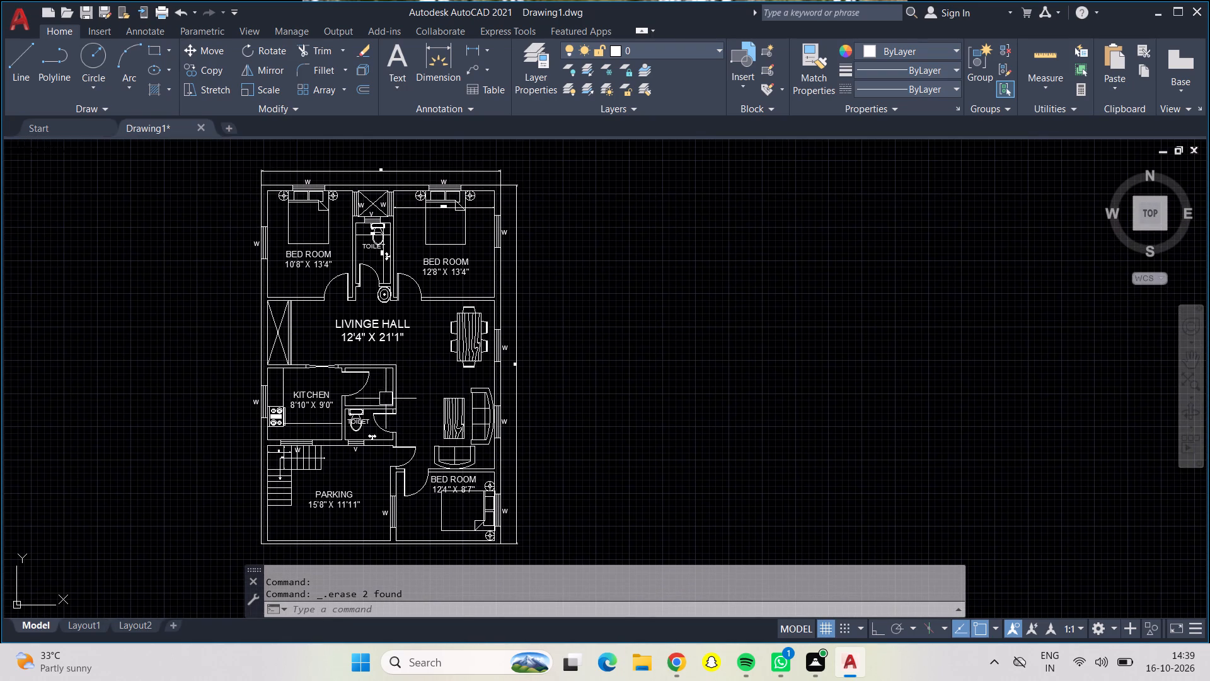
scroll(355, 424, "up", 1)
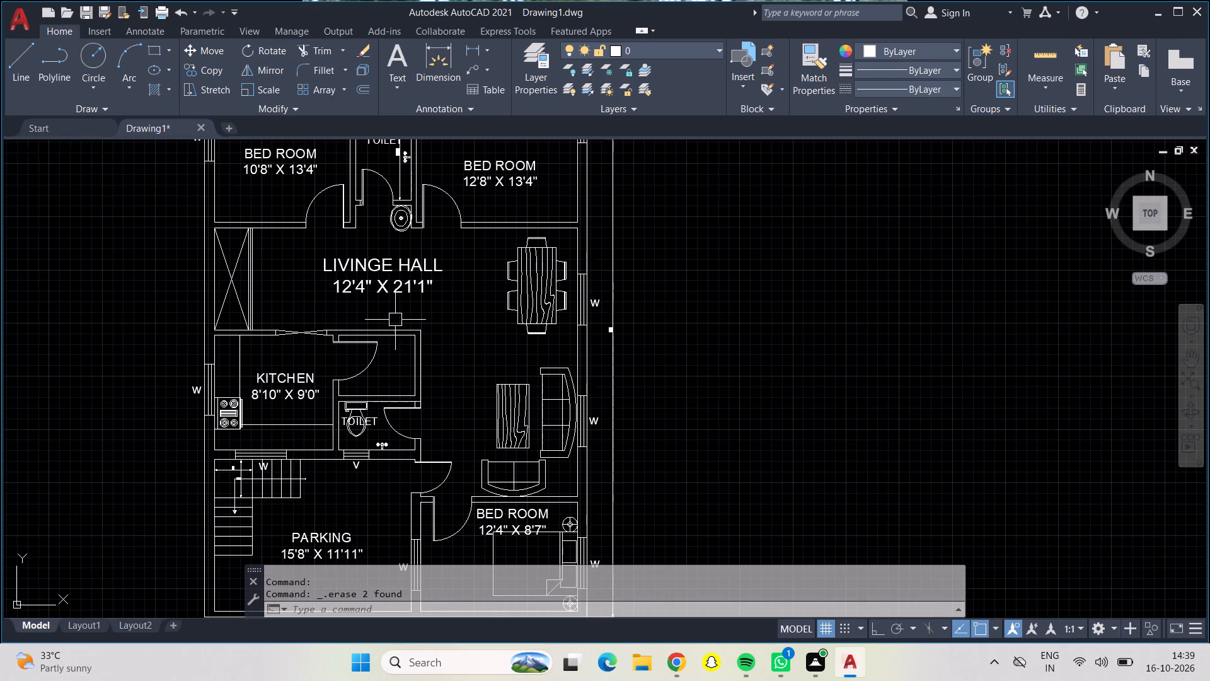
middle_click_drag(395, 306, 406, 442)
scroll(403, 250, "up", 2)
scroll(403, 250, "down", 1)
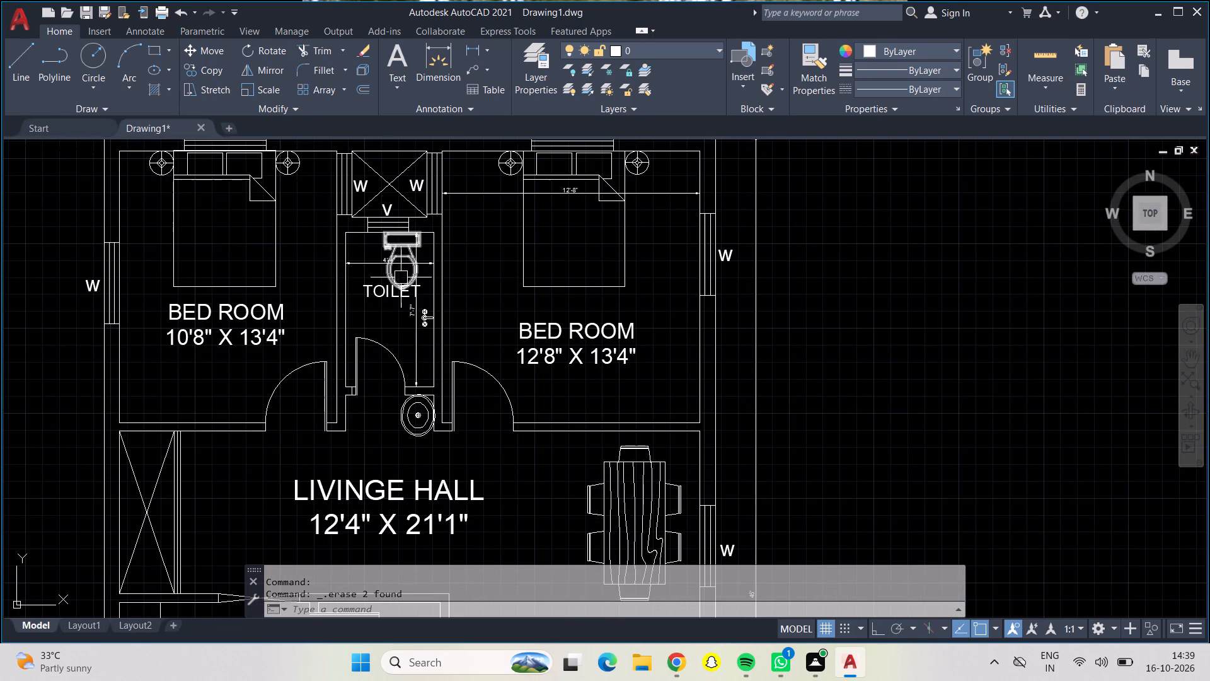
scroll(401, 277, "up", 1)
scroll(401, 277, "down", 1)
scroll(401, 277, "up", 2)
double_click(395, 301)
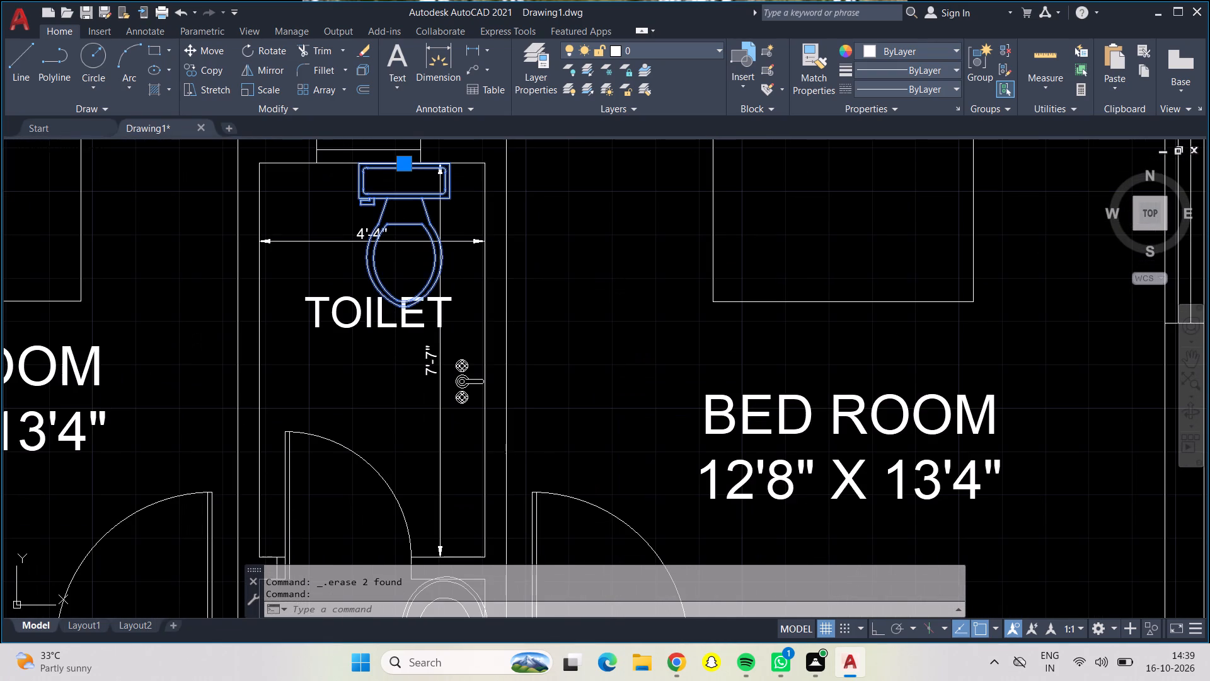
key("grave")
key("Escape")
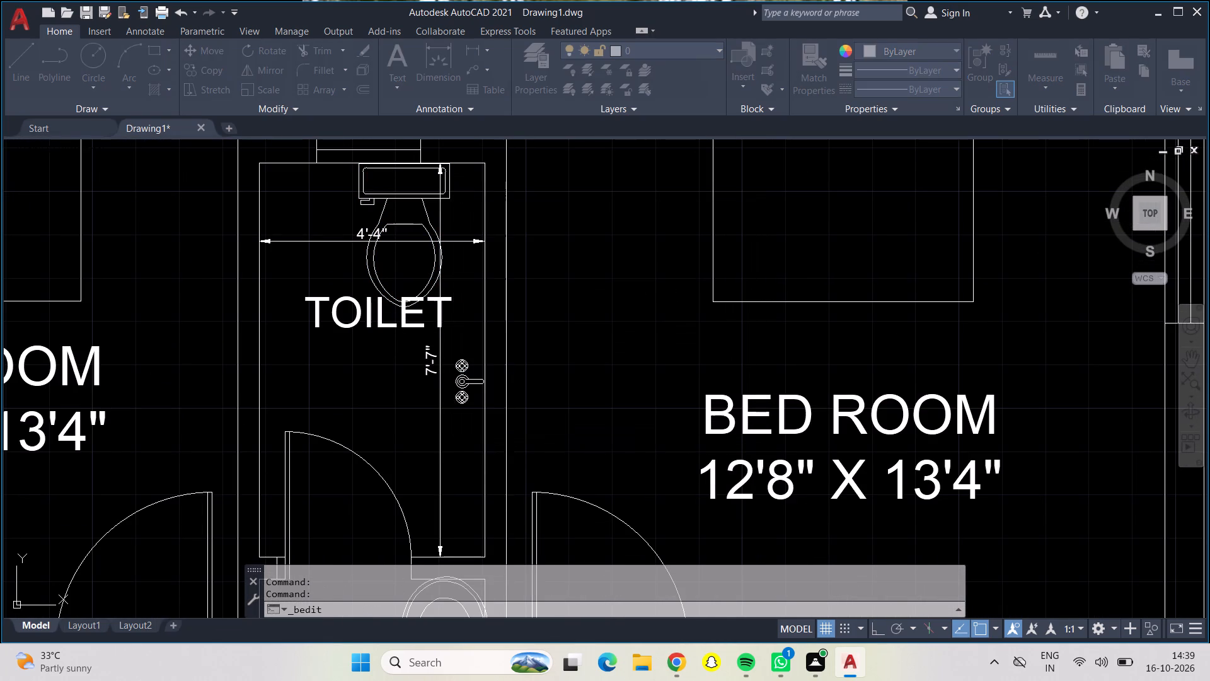
Add the size 4'4" X 7'7" as a second line under the TOILET label between the two north bedrooms.
double_click(394, 329)
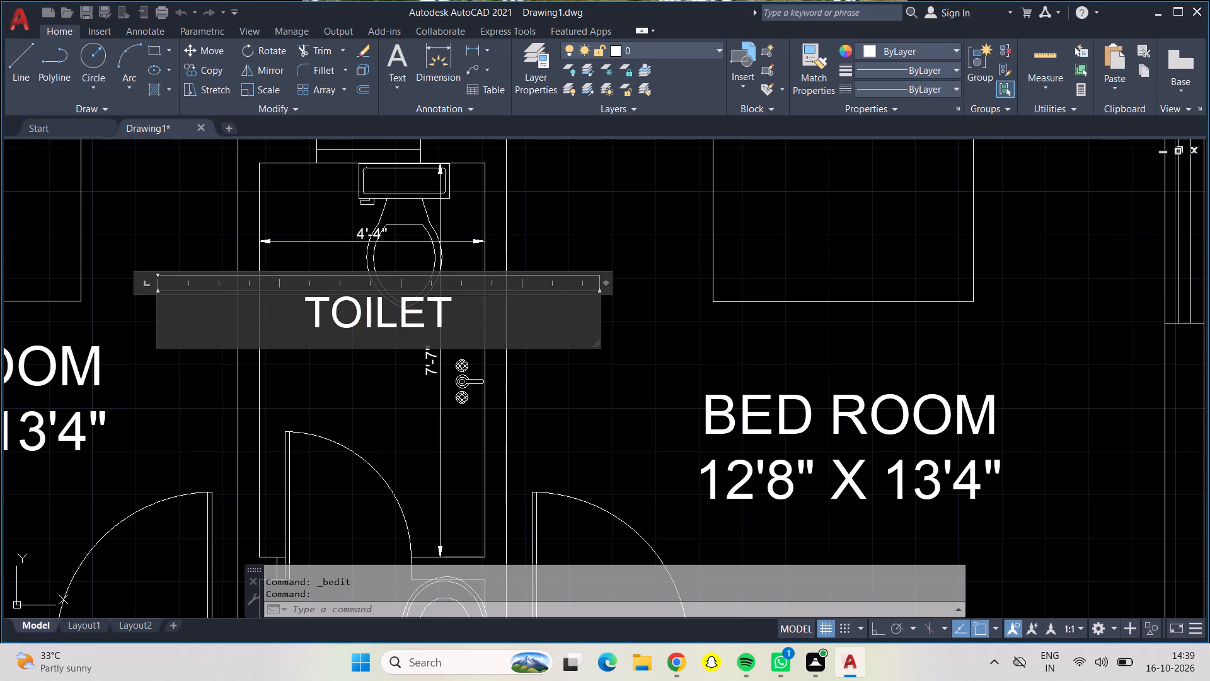
left_click(533, 311)
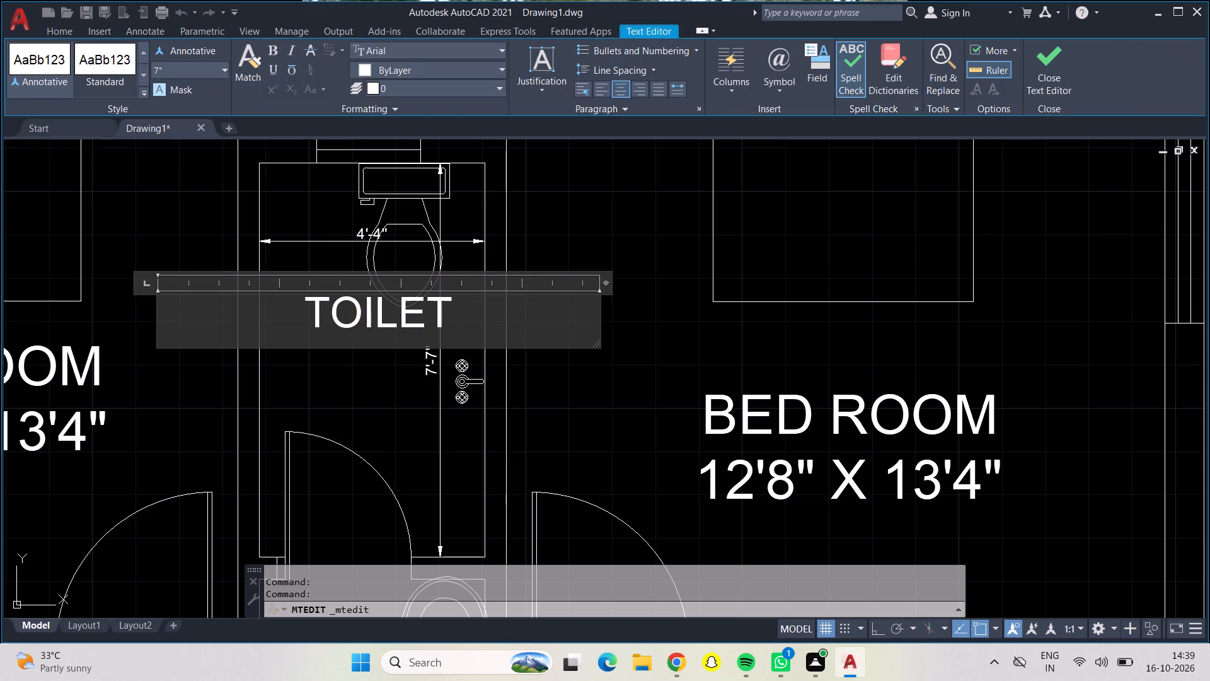
key("Return")
type("4'4\"")
key("space")
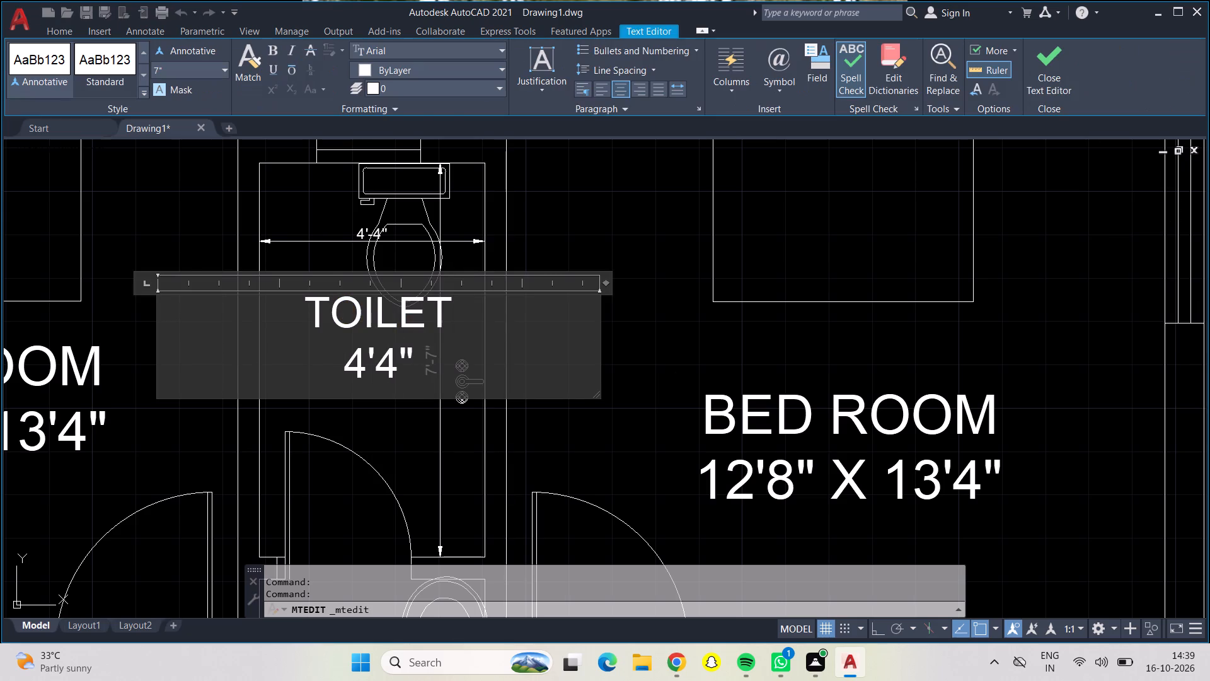
type("X")
key("space")
key("1")
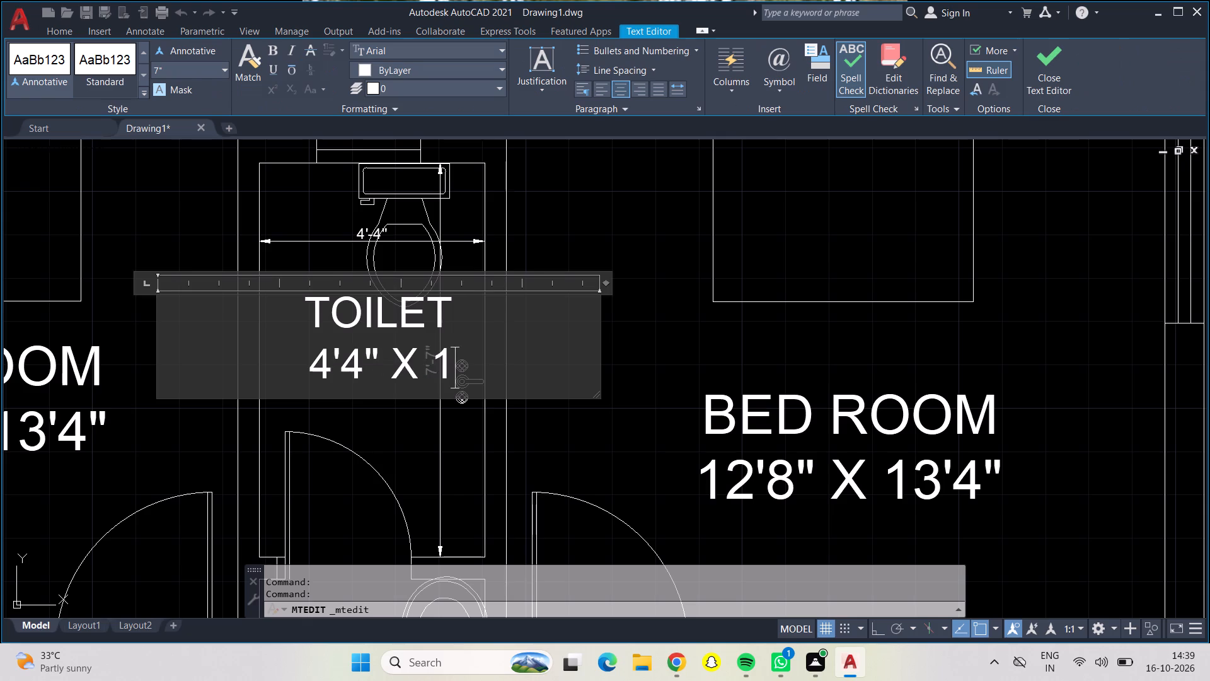
key("BackSpace")
type("7'7\"")
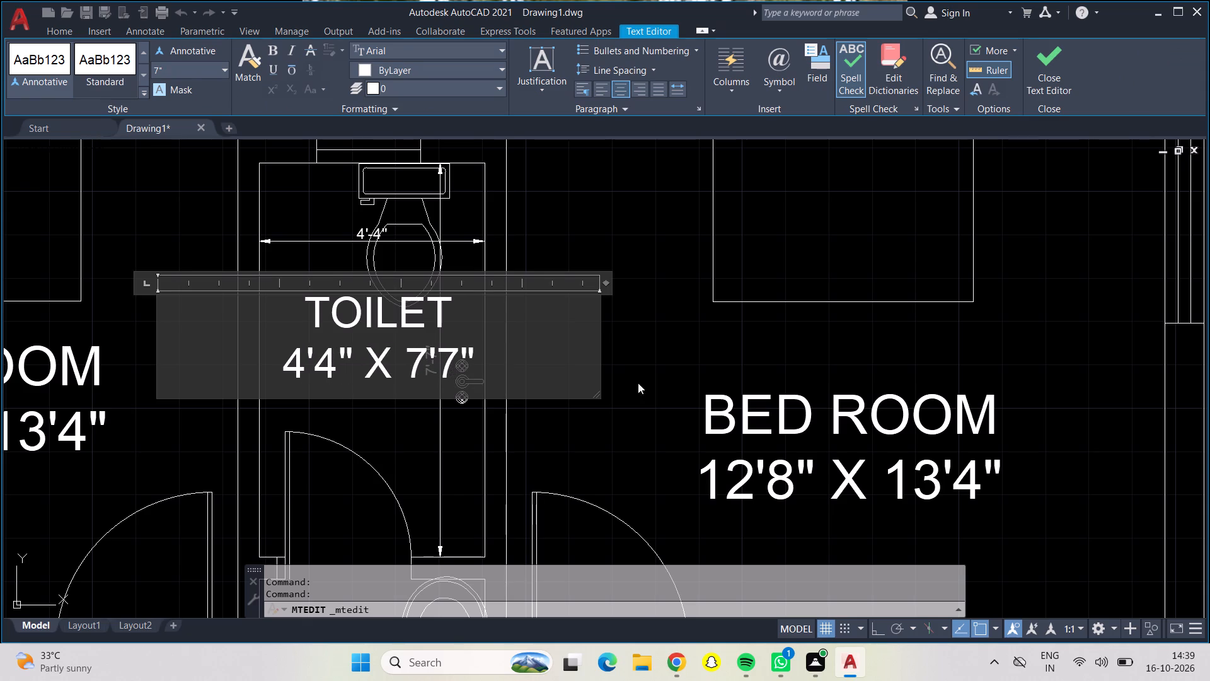
left_click(642, 438)
Delete the width and length dimensions inside the toilet between the two bedrooms.
scroll(553, 419, "down", 1)
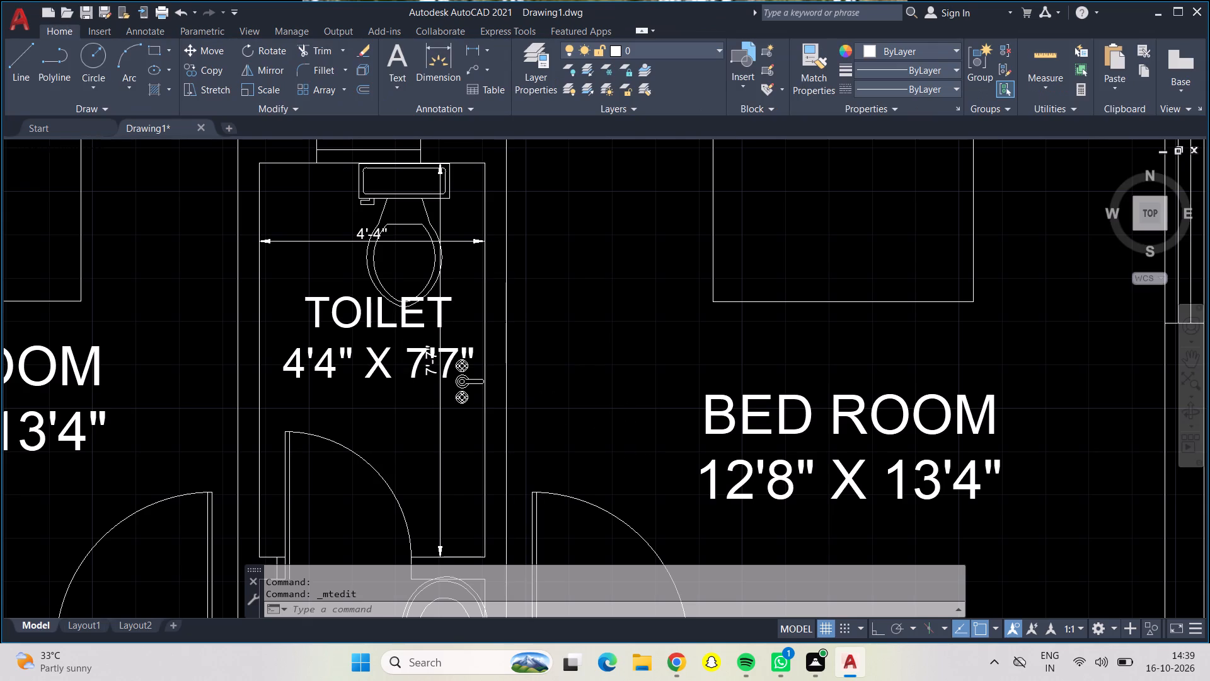
middle_click_drag(553, 419, 509, 335)
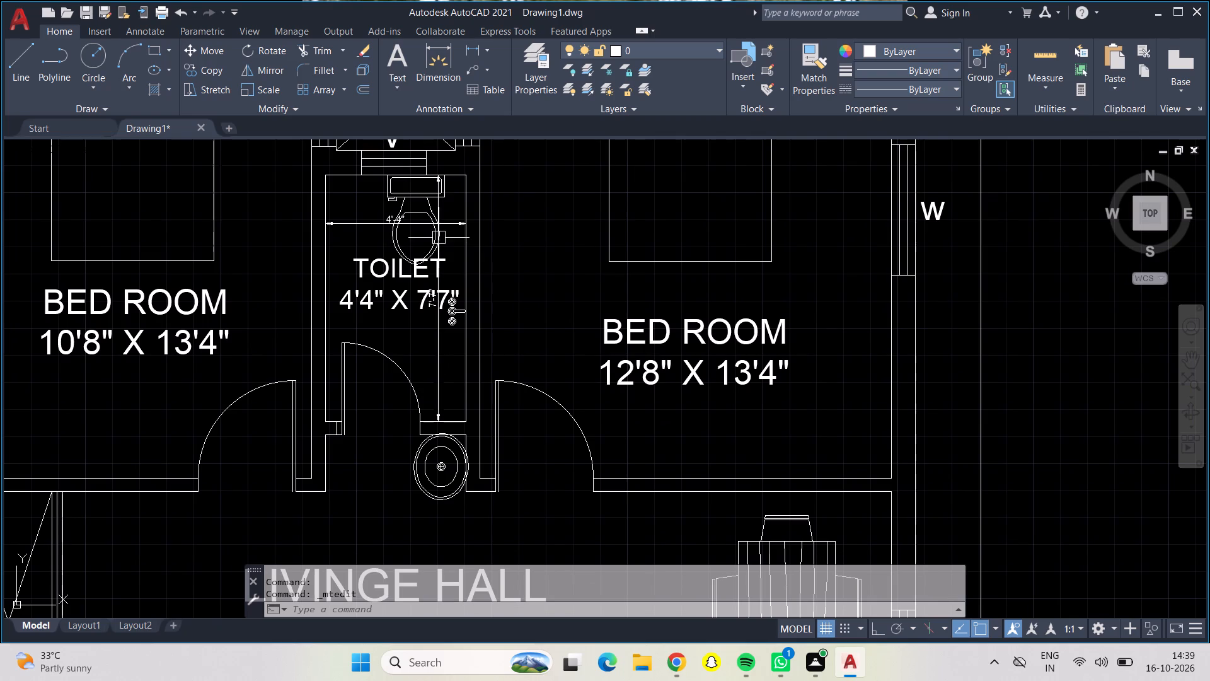
left_click(447, 225)
left_click(439, 241)
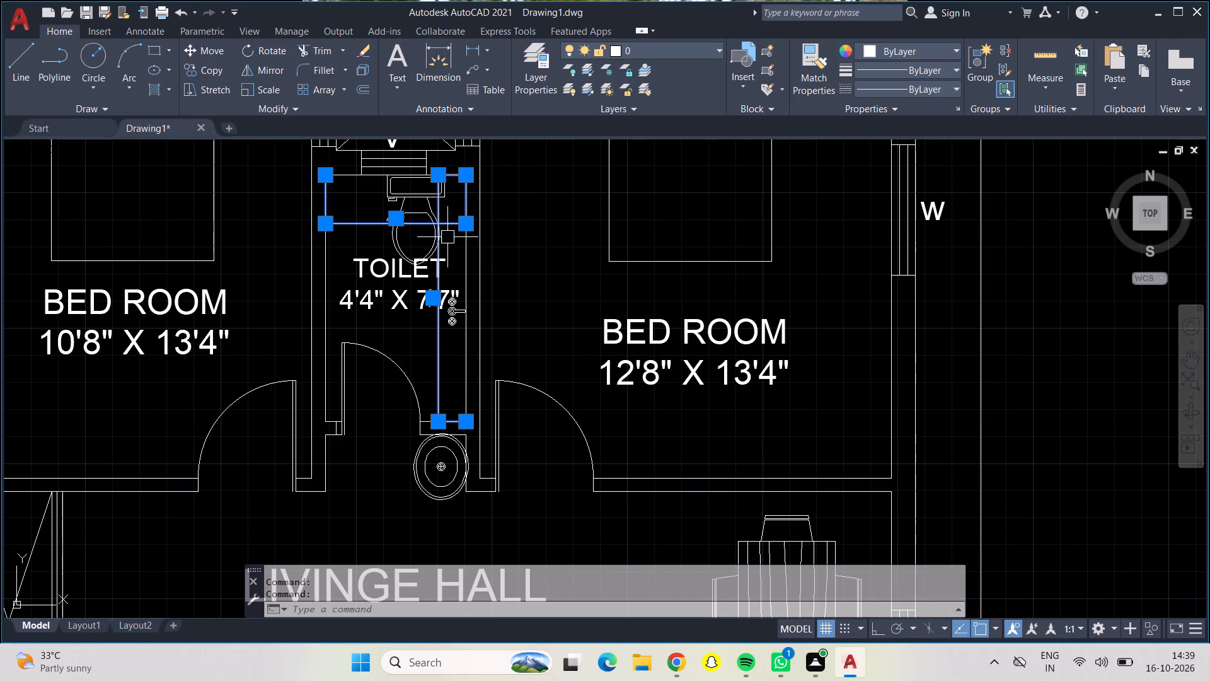
key("Delete")
Move that toilet's label and size text slightly southwest, between the WC and the door swing.
scroll(487, 253, "down", 1)
left_click(447, 275)
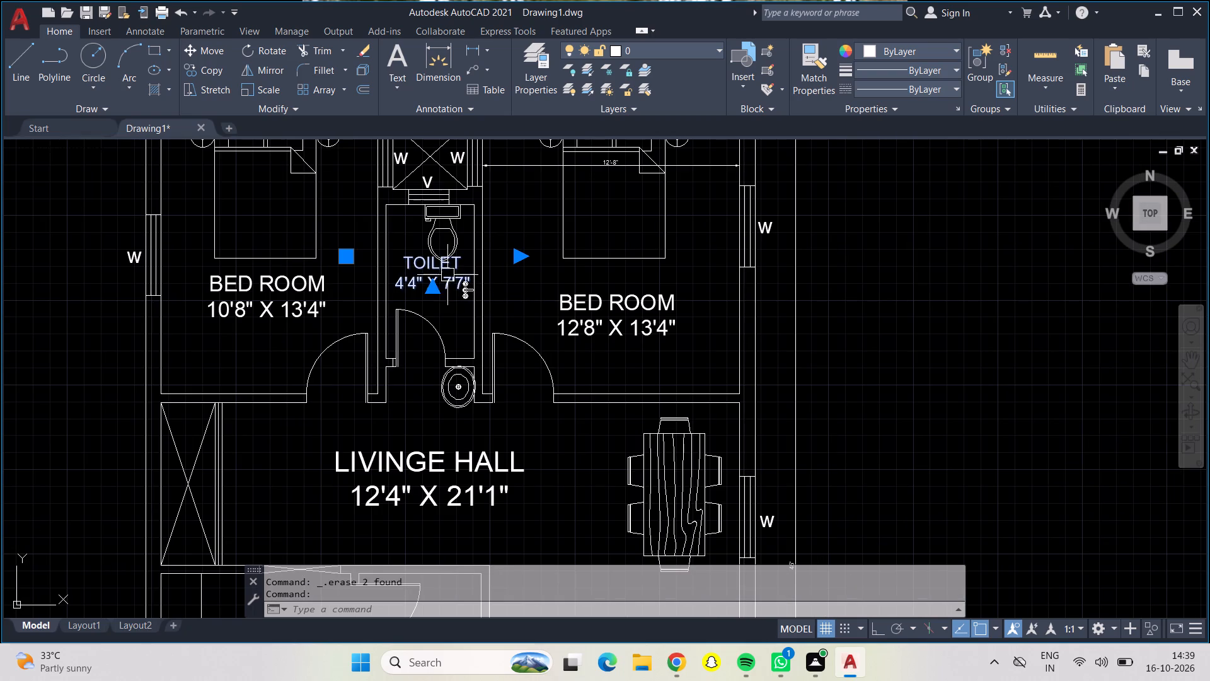
left_click(210, 50)
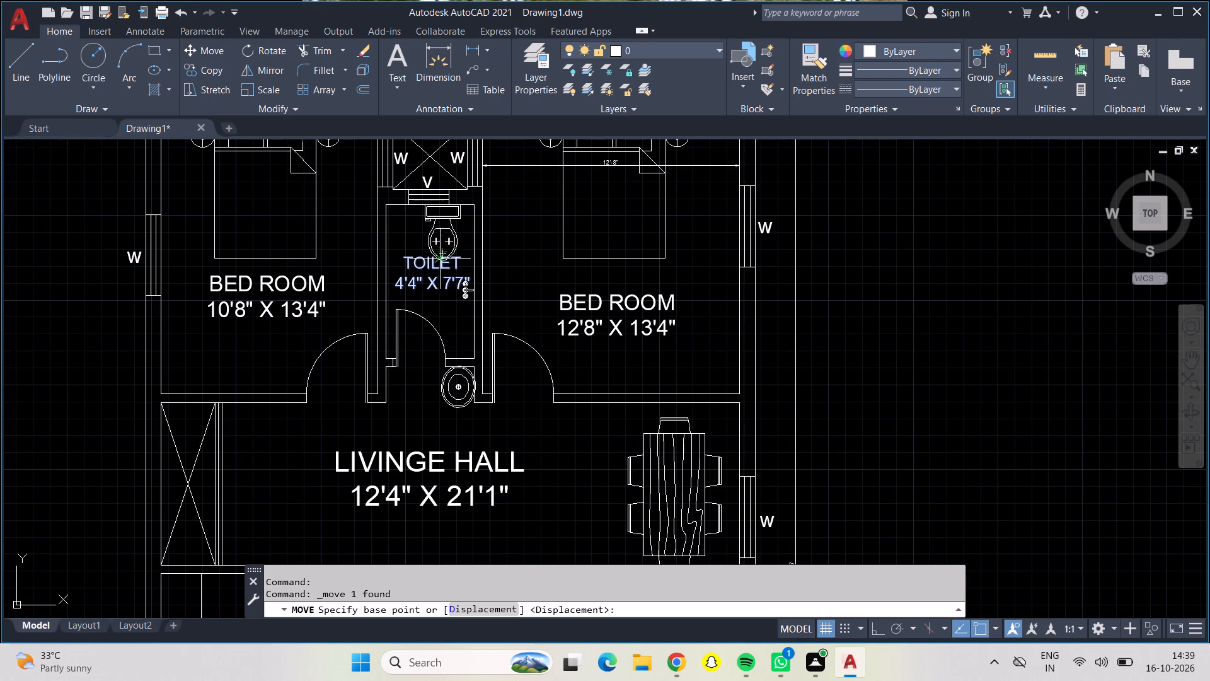
left_click(435, 274)
scroll(430, 293, "up", 3)
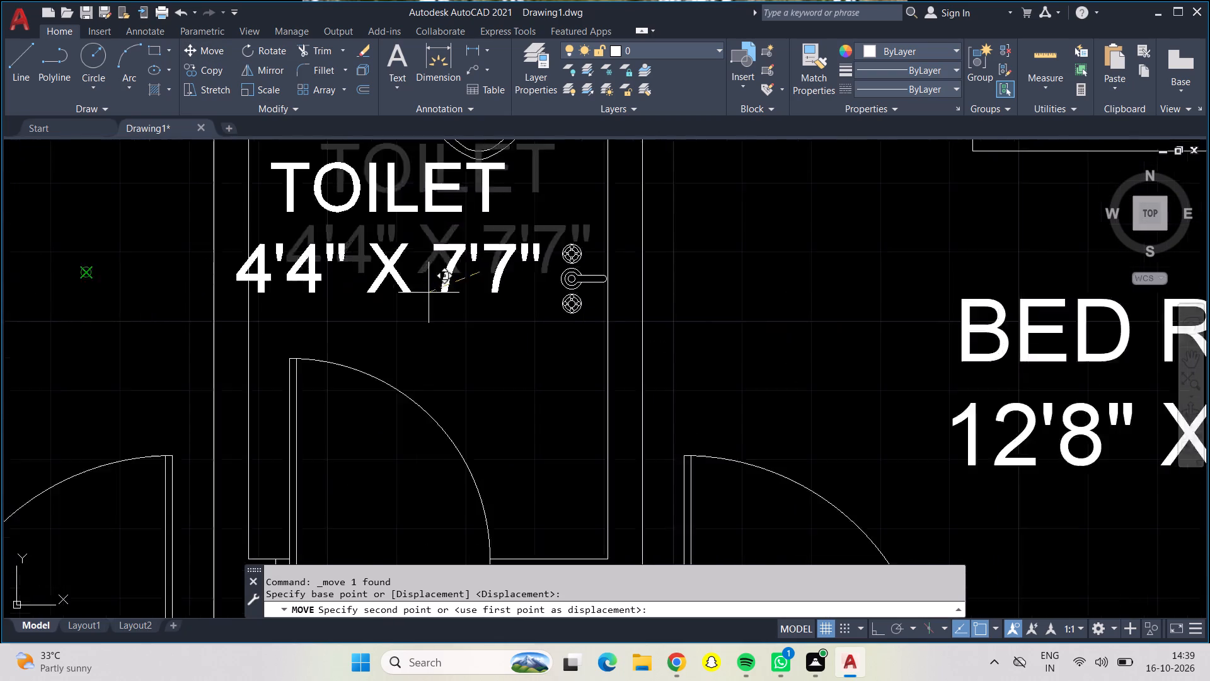
left_click(450, 312)
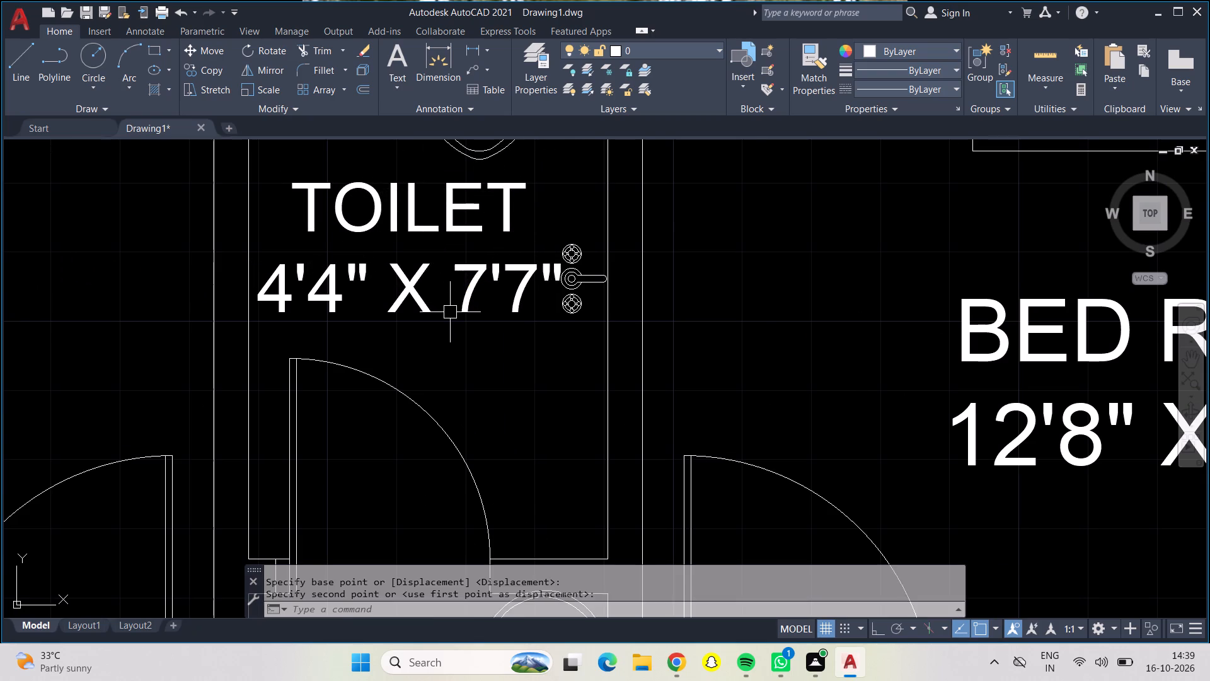
Copy the TOILET label beside the kitchen into the small room directly north of that toilet.
scroll(449, 313, "down", 2)
middle_click_drag(480, 344, 451, 264)
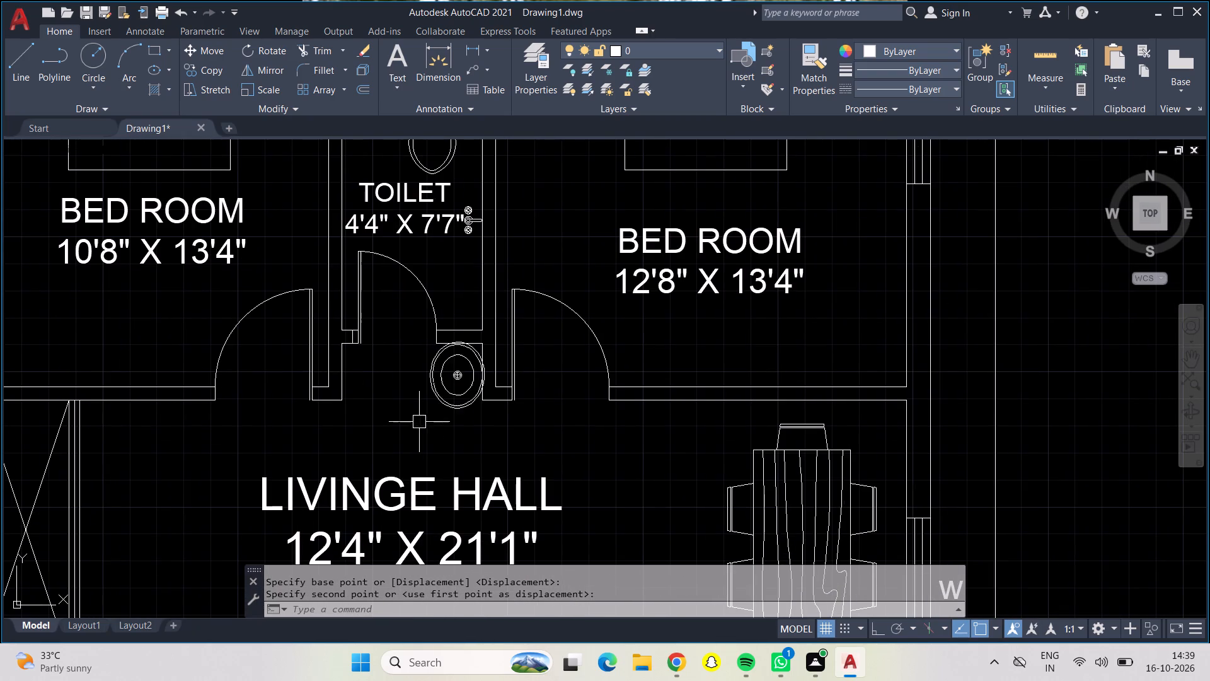
scroll(419, 422, "down", 1)
middle_click_drag(419, 422, 393, 322)
middle_click_drag(409, 438, 397, 369)
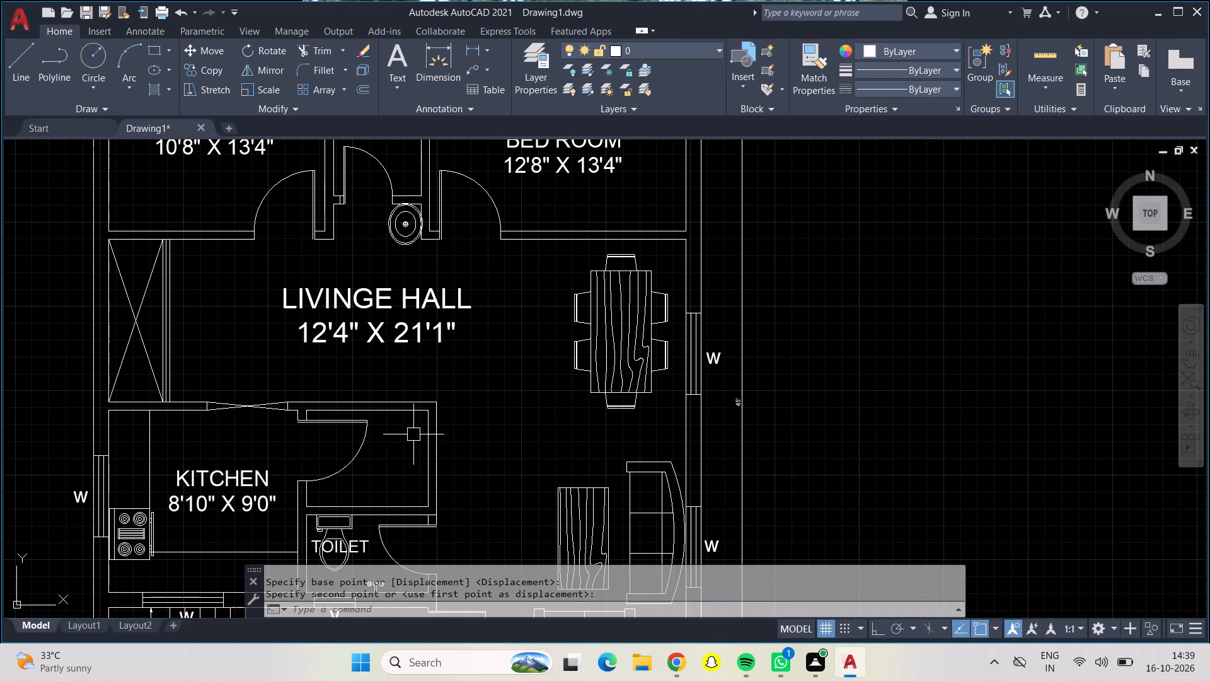
middle_click_drag(388, 469, 398, 349)
scroll(389, 453, "up", 1)
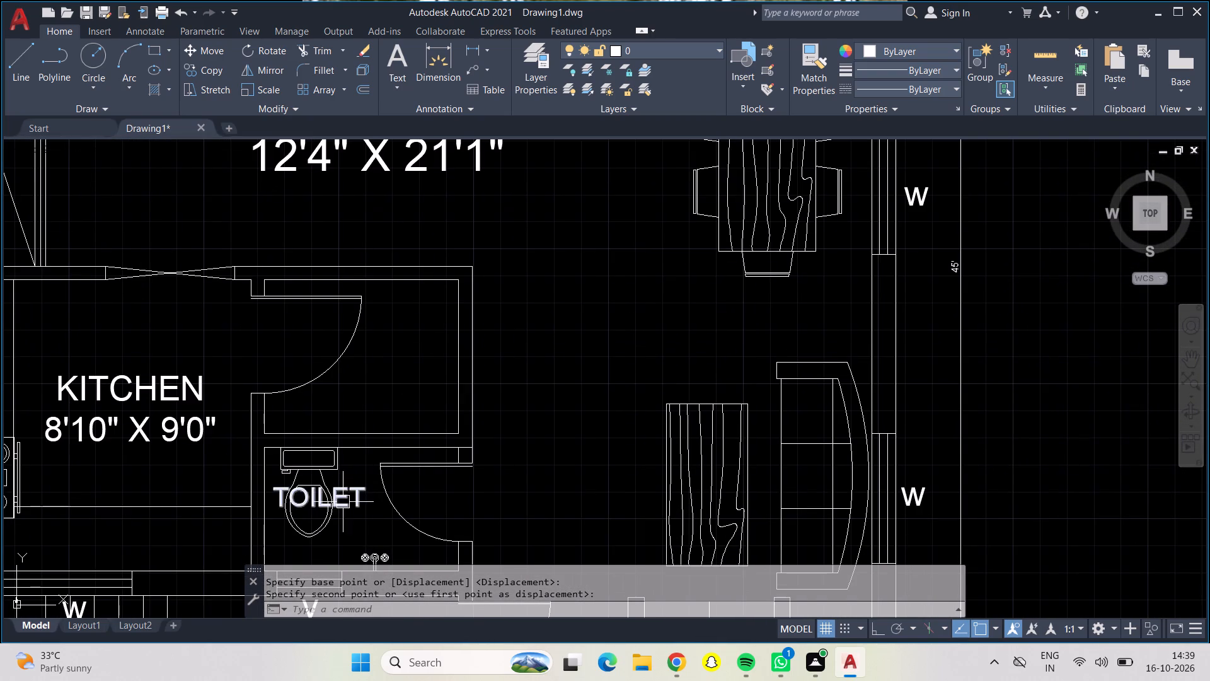
middle_click_drag(343, 502, 348, 402)
scroll(348, 403, "up", 1)
left_click(346, 398)
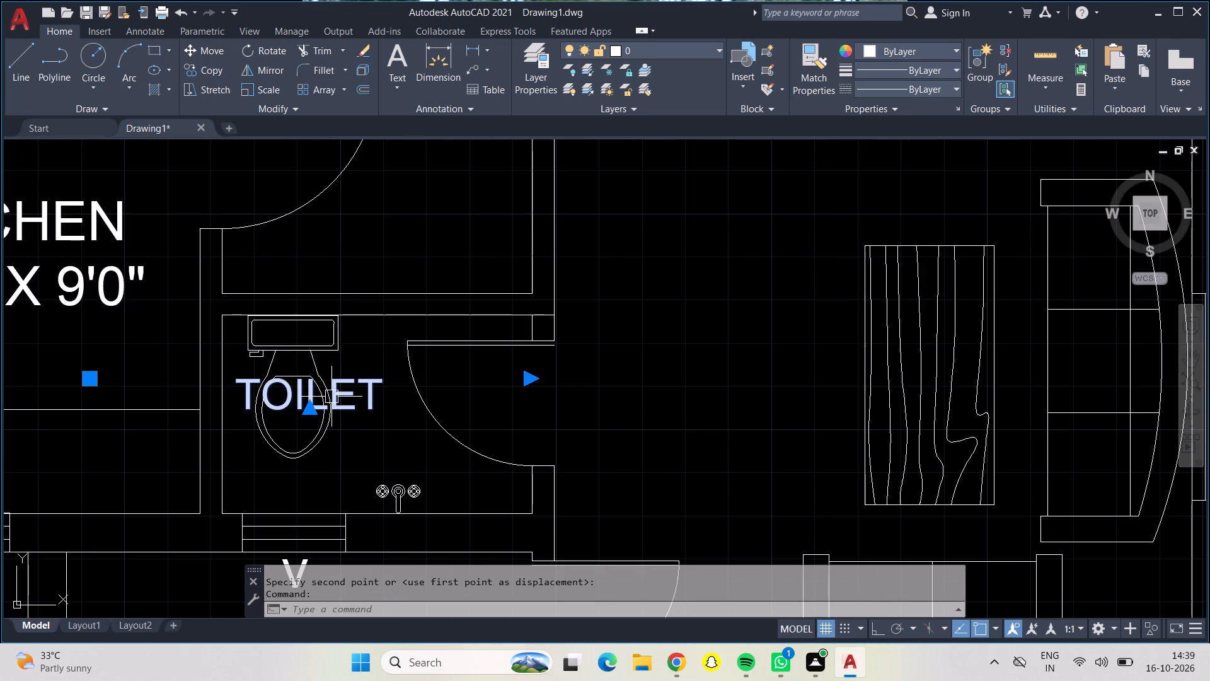
key("c")
key("o")
key("Return")
left_click(330, 383)
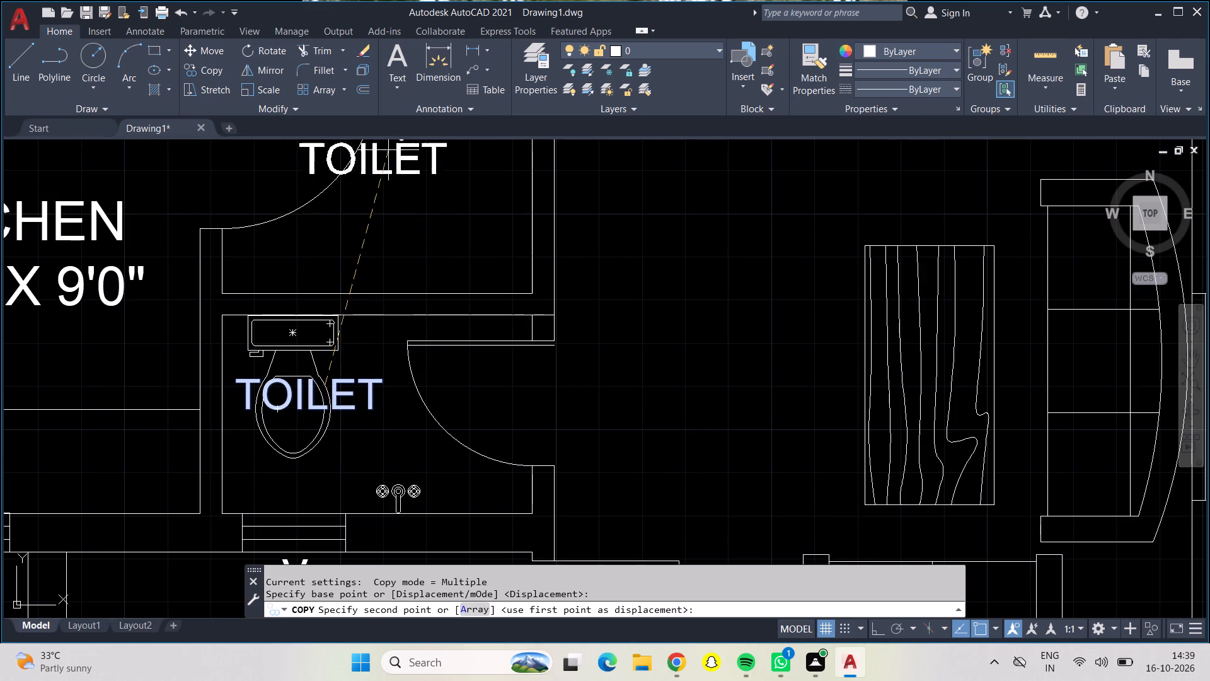
left_click(460, 202)
key("Escape")
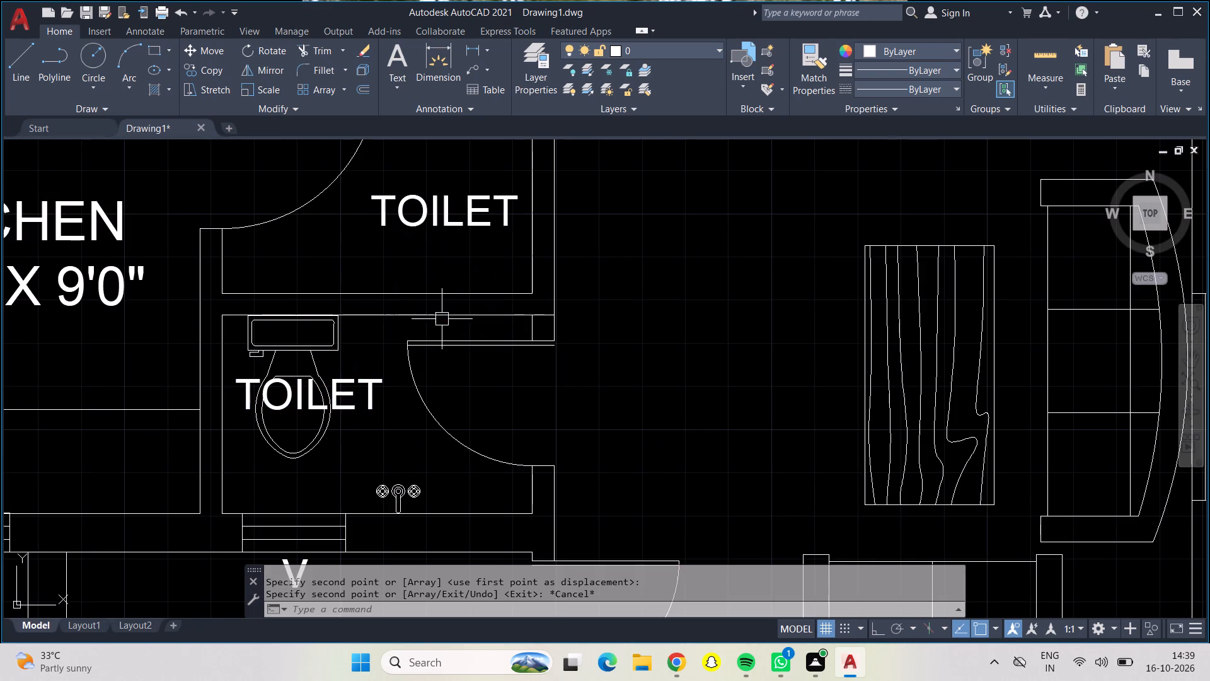
Dimension the inside width and depth of the small toilet southeast of the kitchen.
scroll(340, 396, "up", 2)
scroll(400, 383, "down", 1)
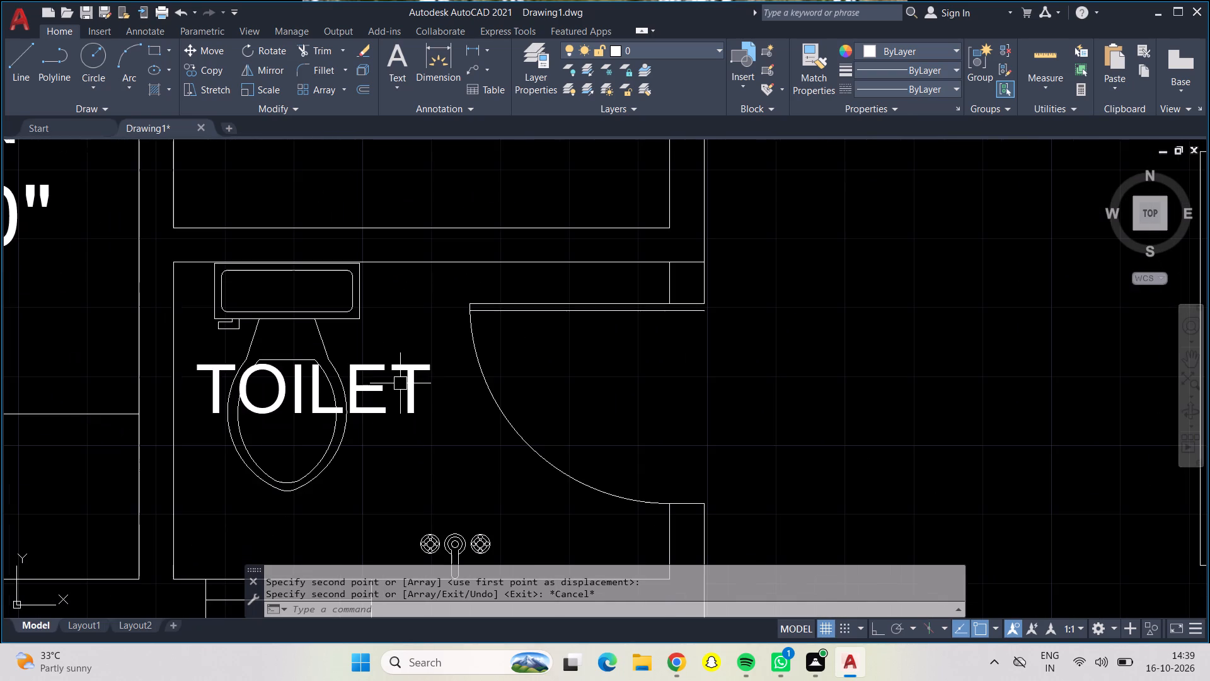
middle_click_drag(529, 365, 530, 329)
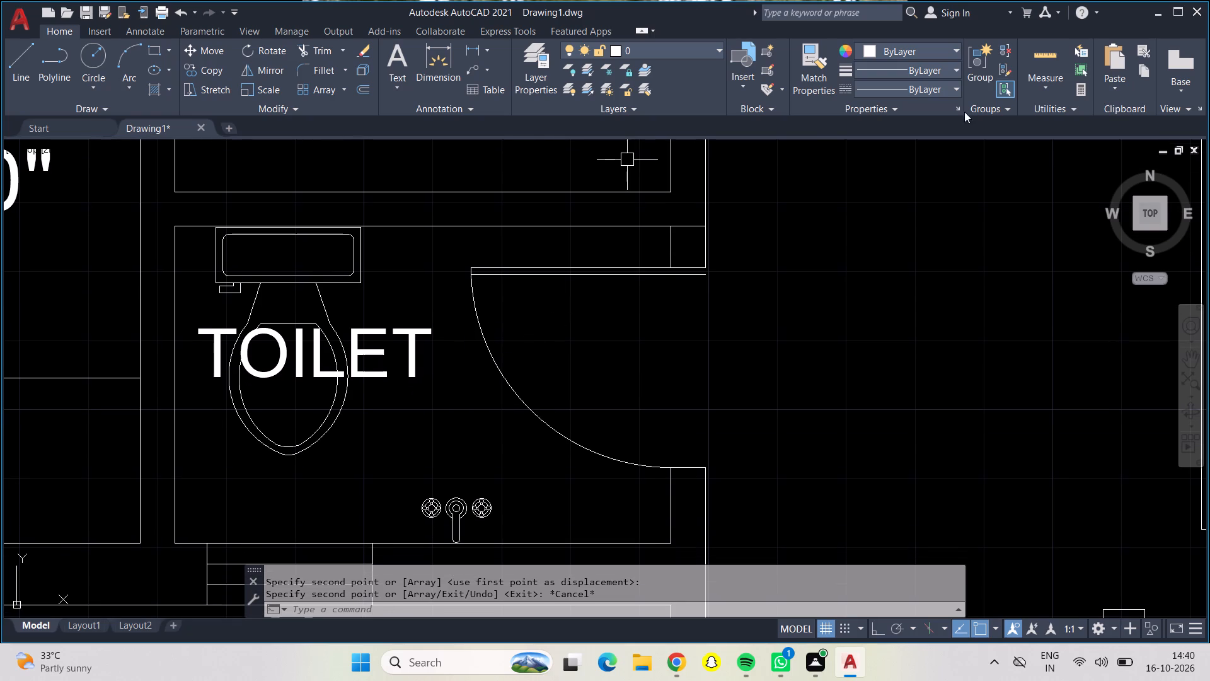
left_click(430, 57)
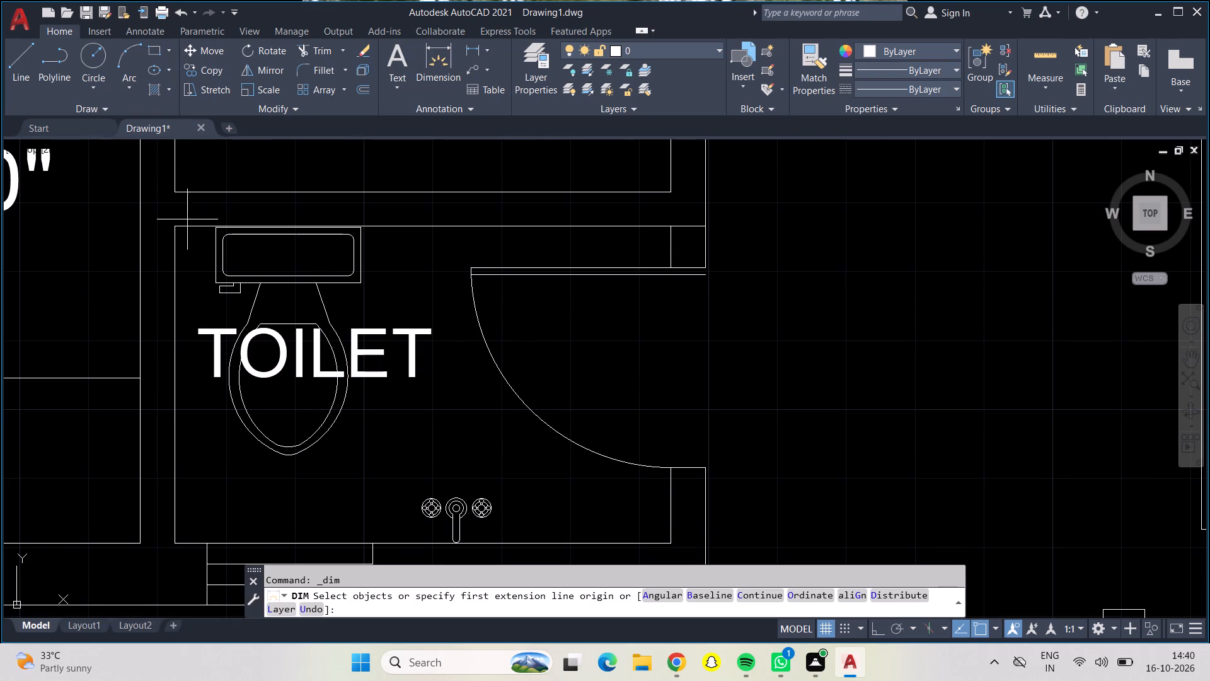
left_click(177, 225)
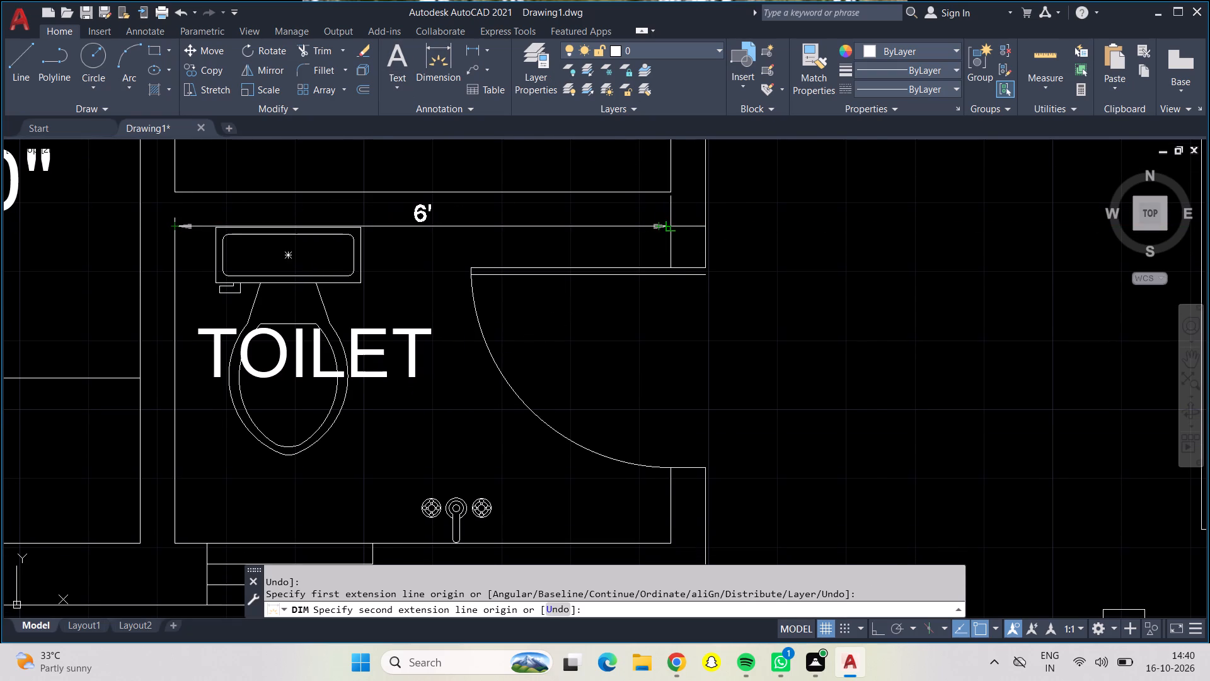
left_click(672, 226)
left_click(698, 315)
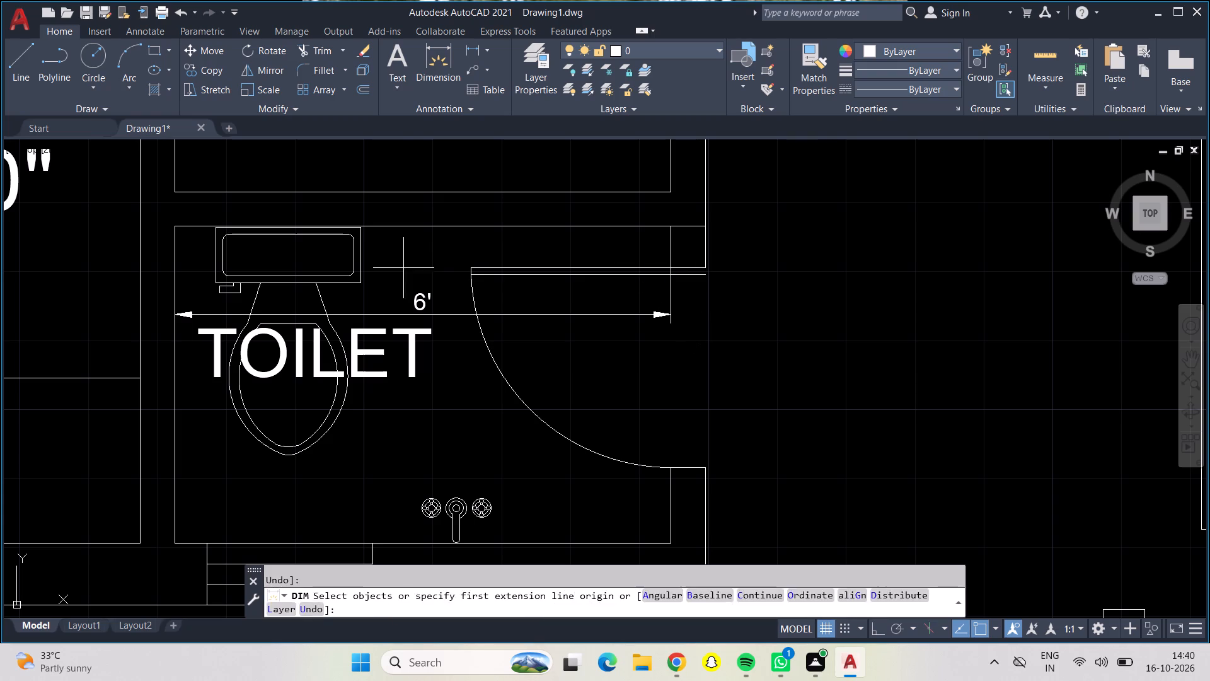
left_click(172, 226)
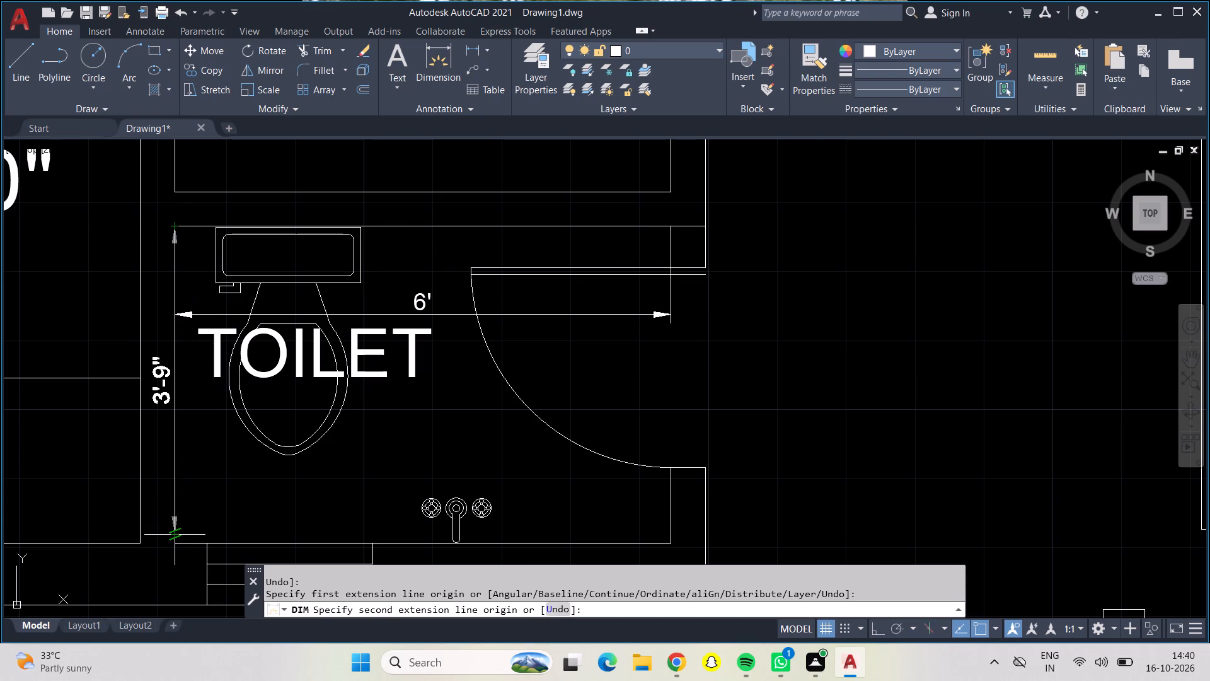
left_click(177, 539)
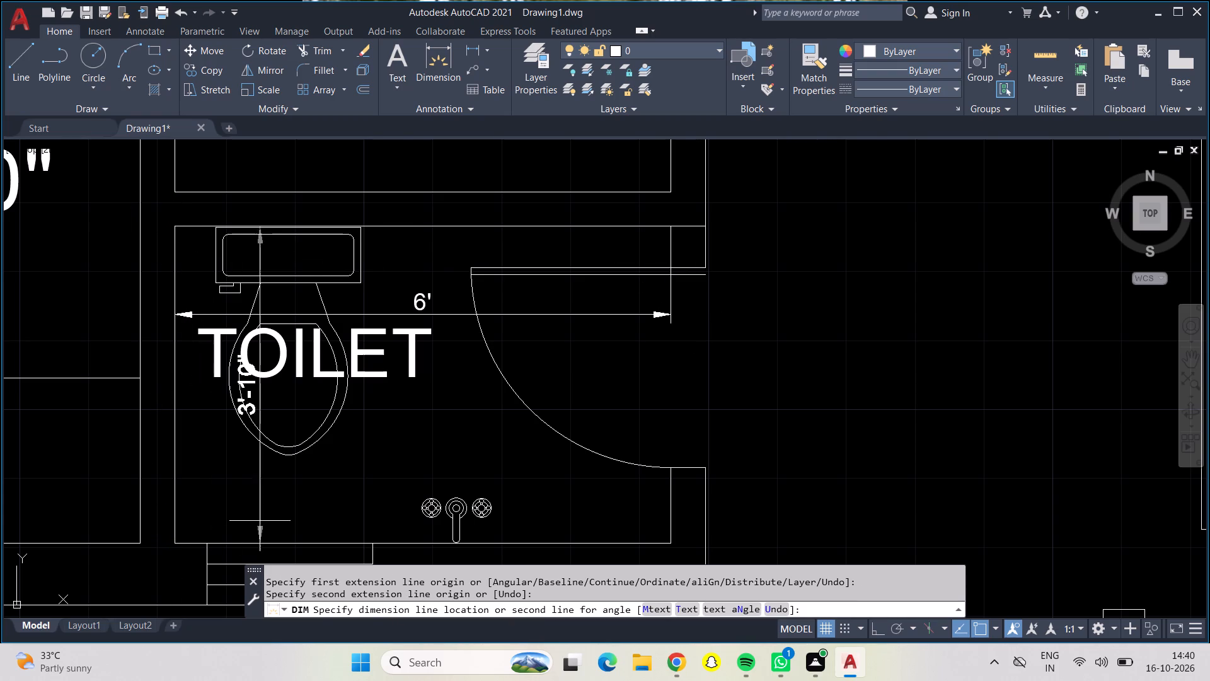
left_click(332, 515)
key("Escape")
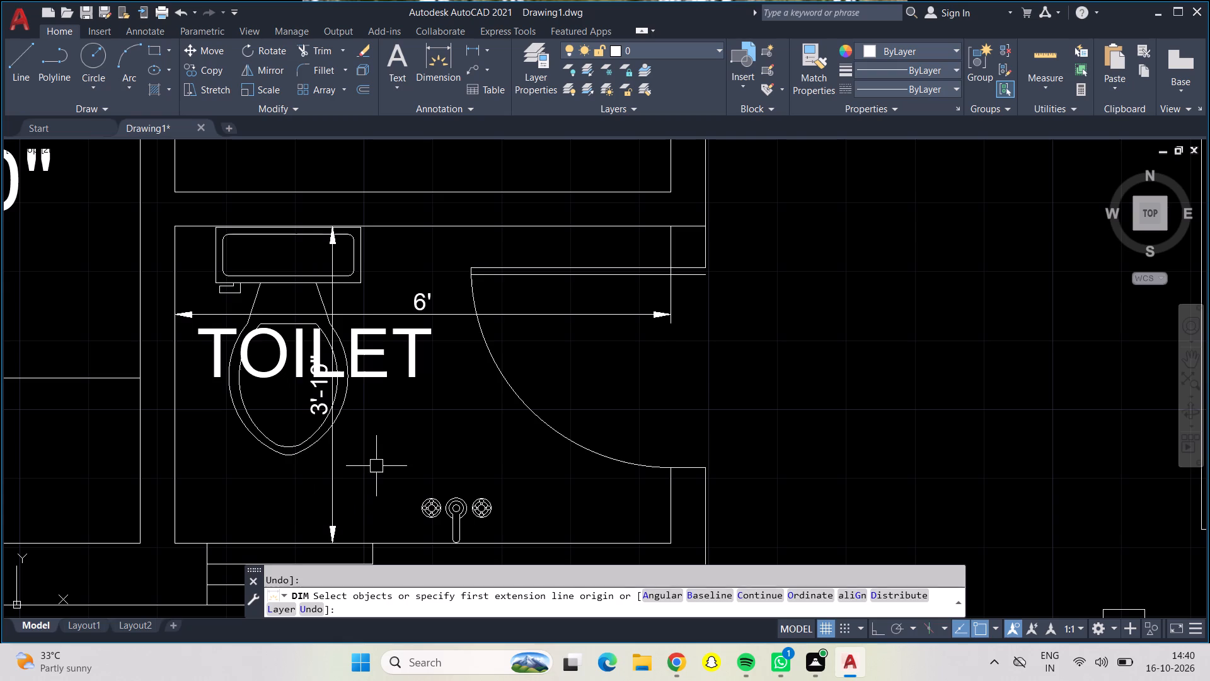
Add the size 6'0" X 3'10" as a second line under the small toilet's TOILET label.
double_click(371, 352)
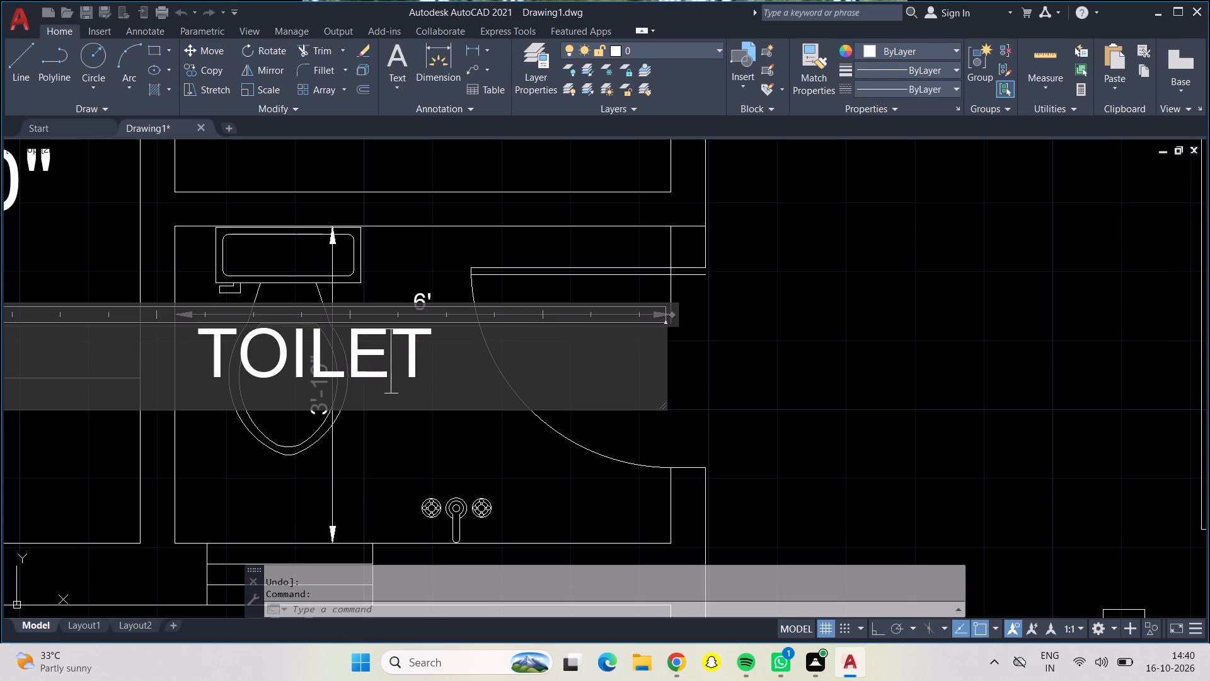
left_click(450, 375)
key("Return")
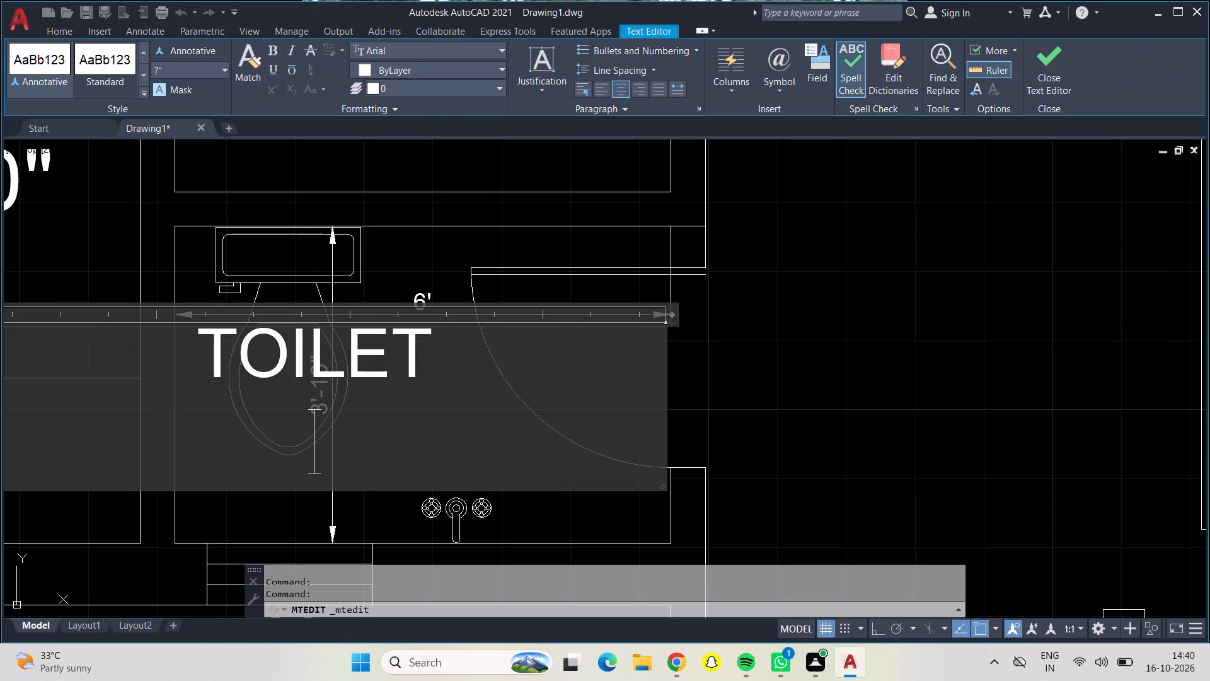
type("6'")
type("0\"")
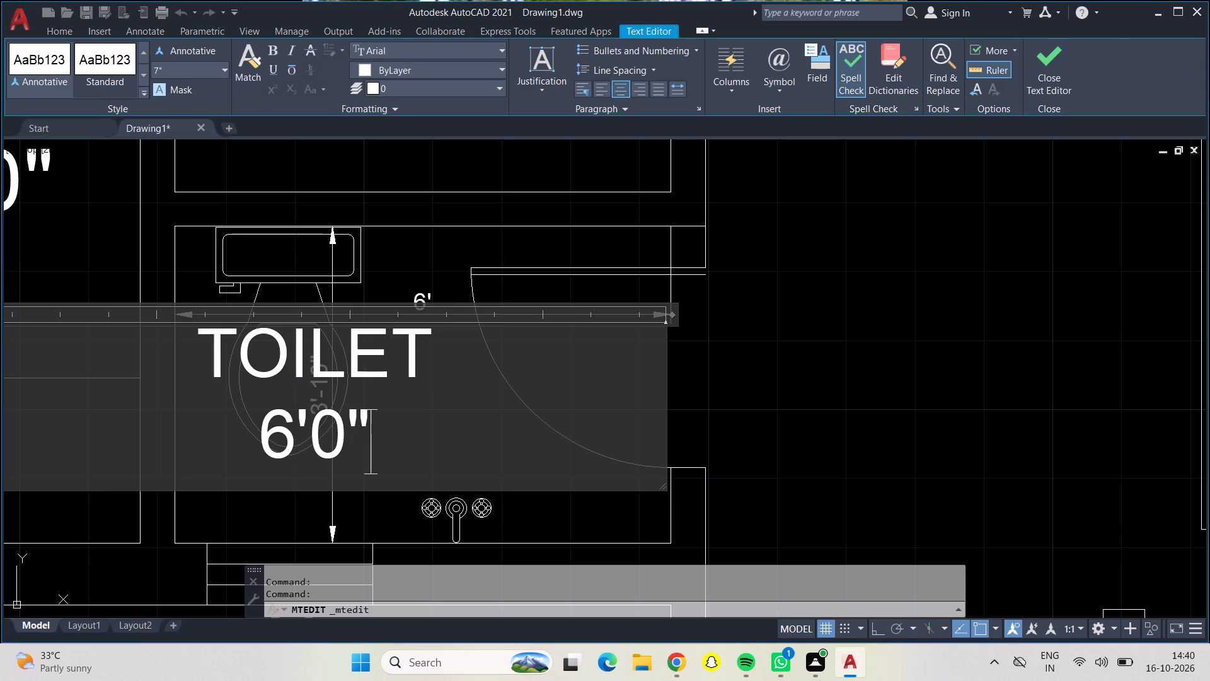
key("space")
type("X")
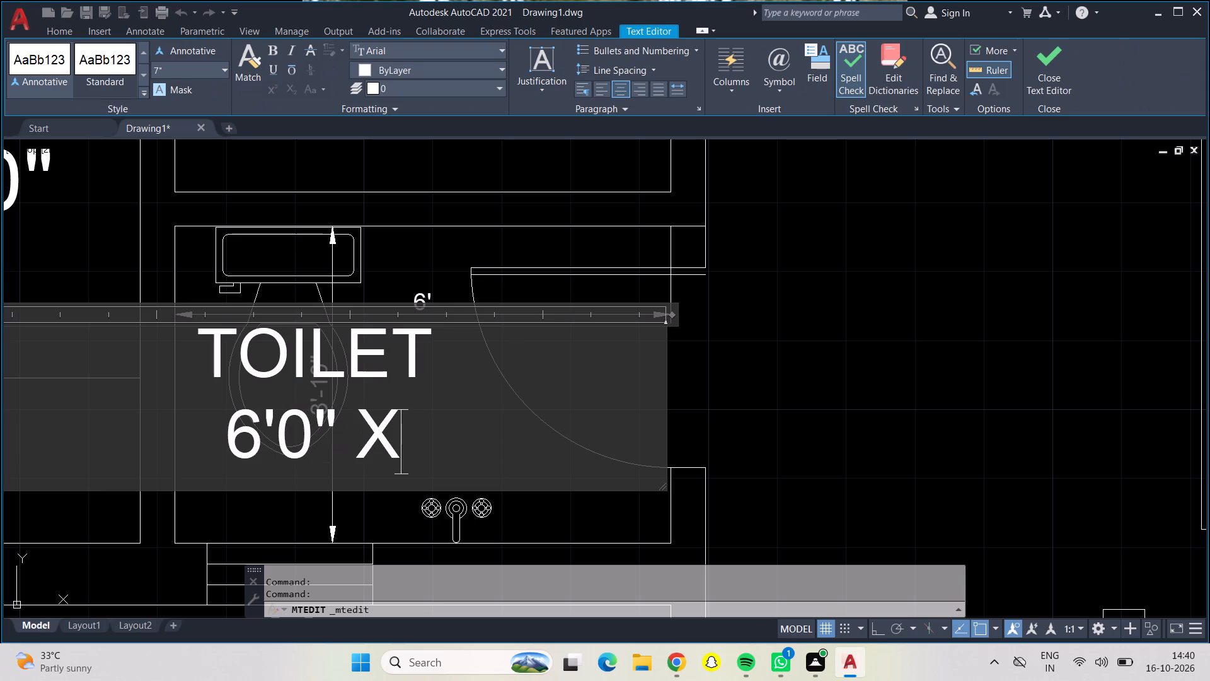
key("space")
type("4'")
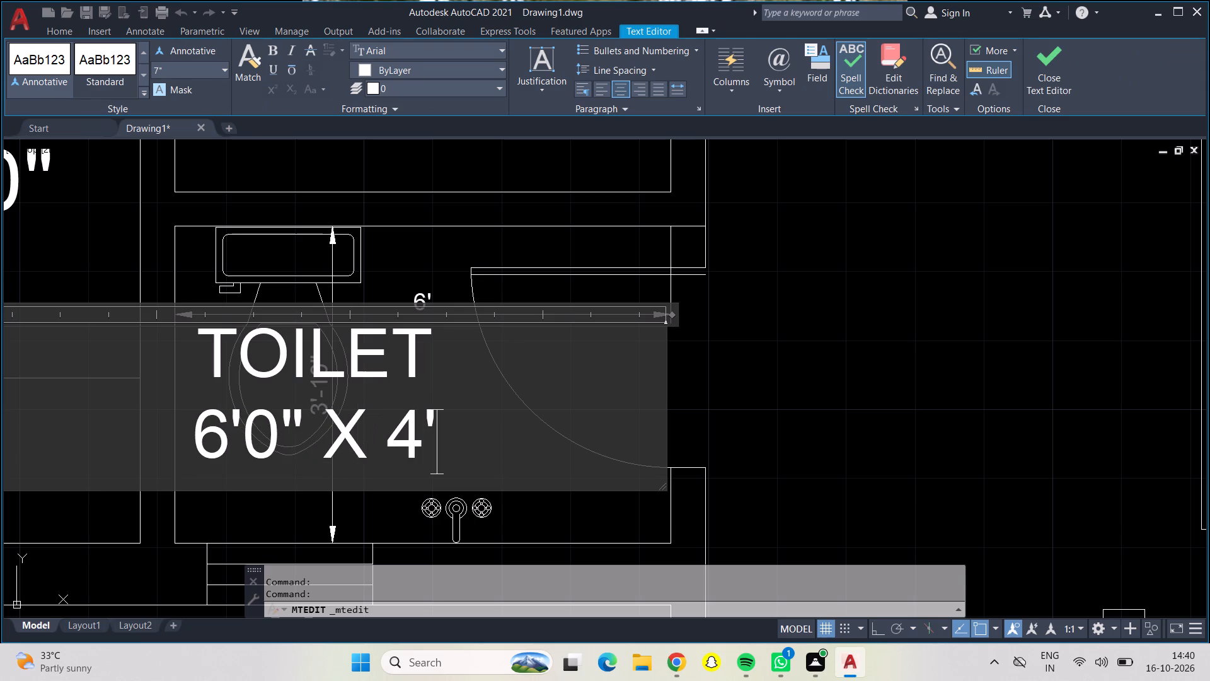
key("BackSpace")
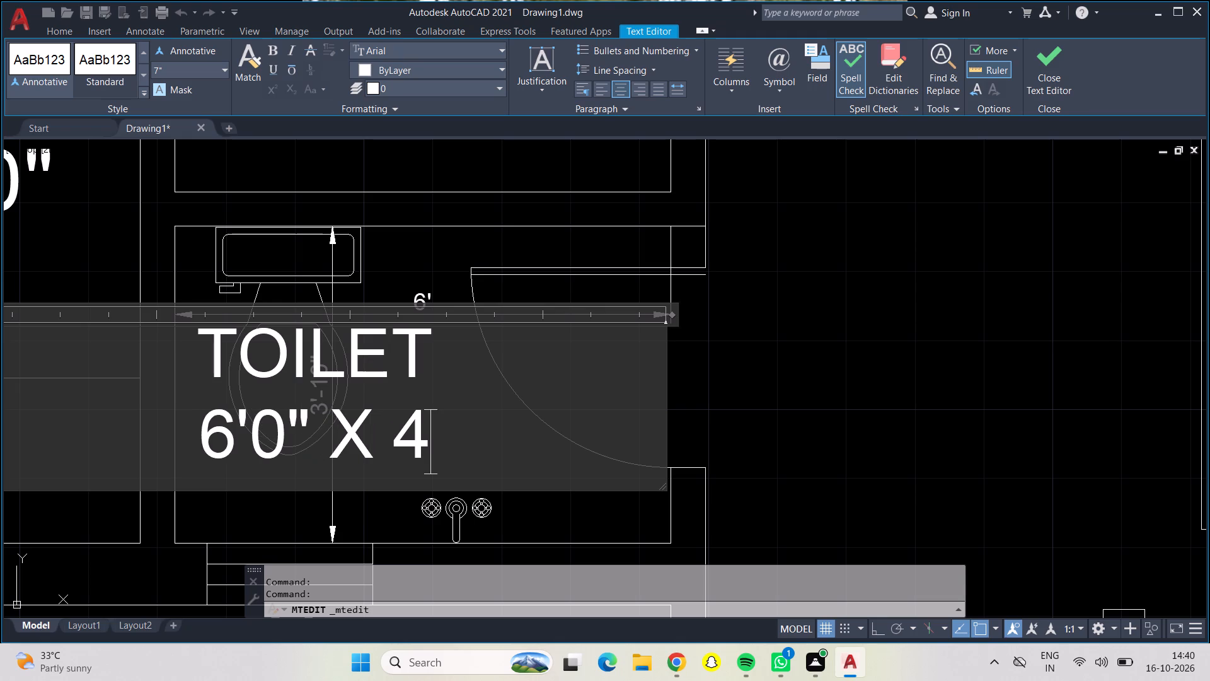
key("BackSpace")
type("3'10\"")
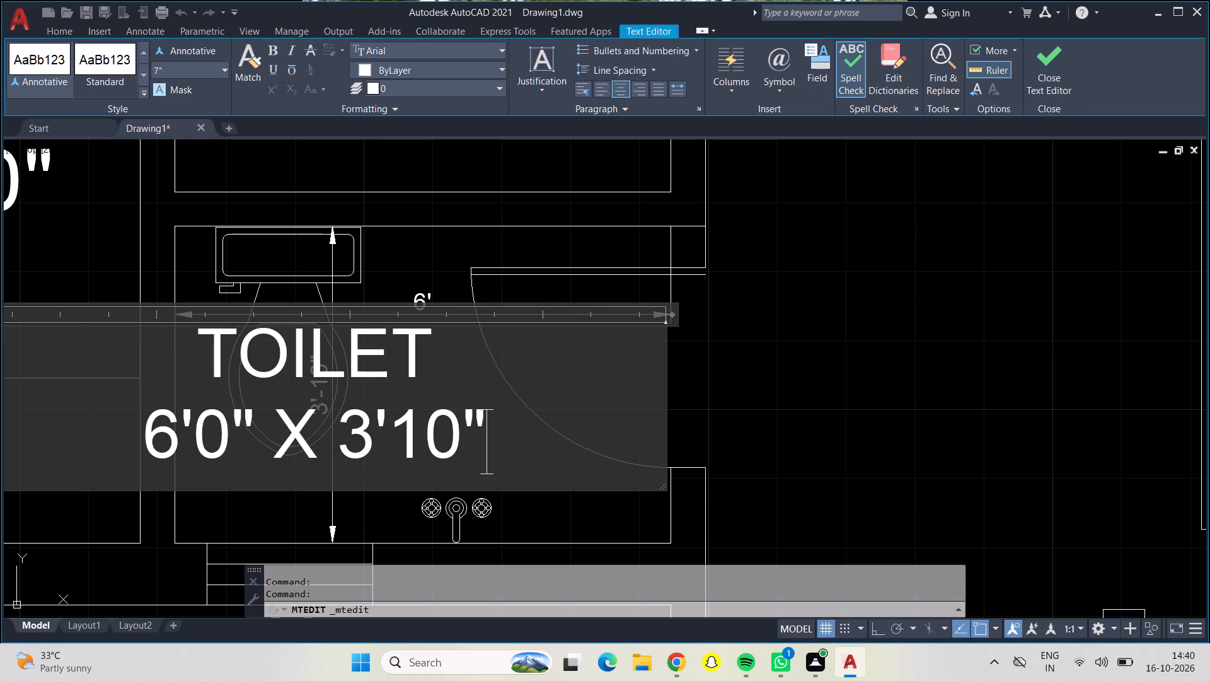
left_click(793, 432)
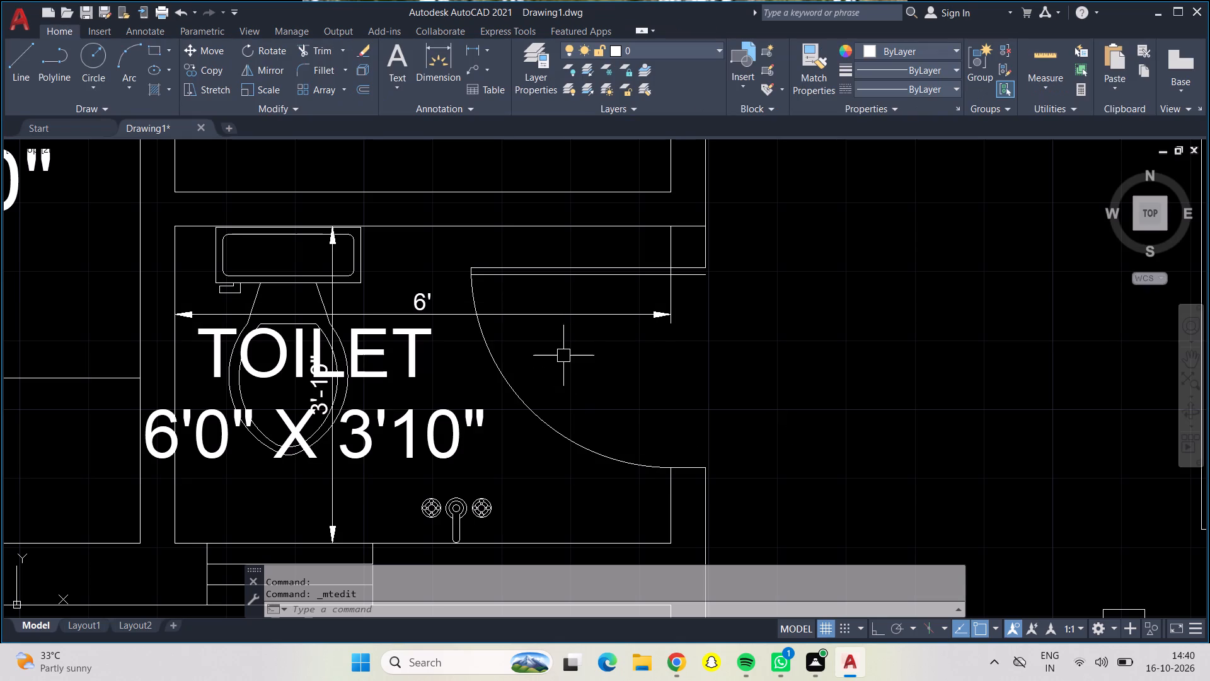
Delete the width and depth dimensions inside the small toilet southeast of the kitchen.
left_click(557, 321)
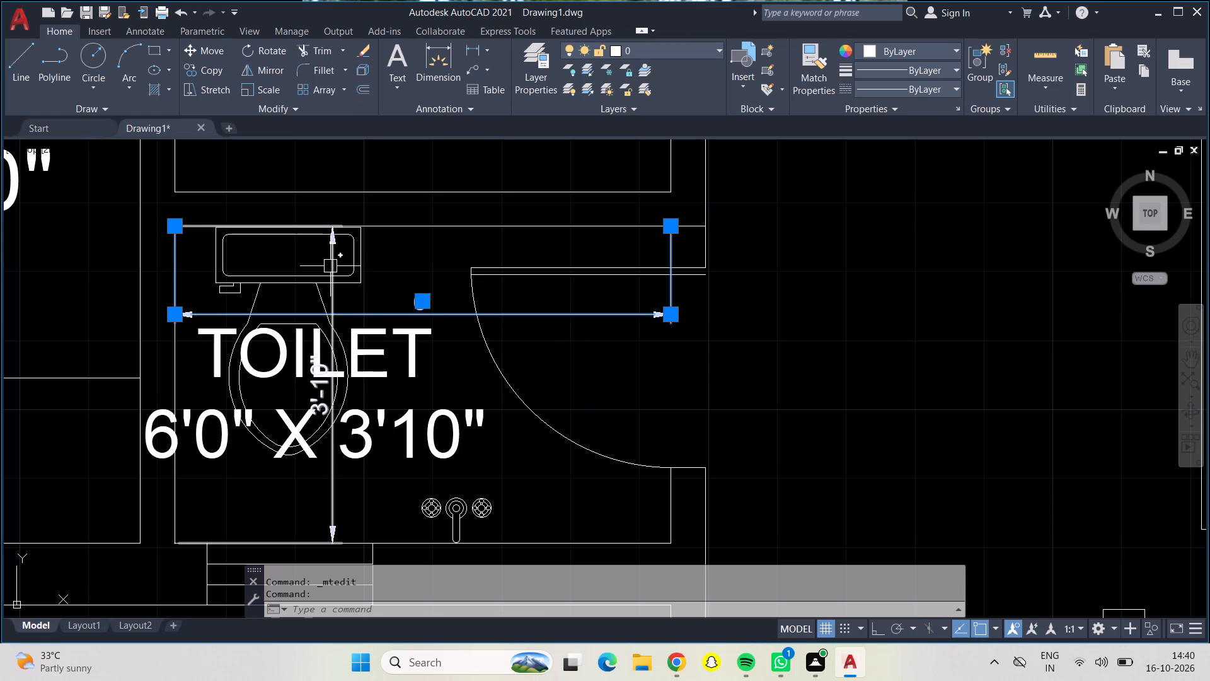
left_click(330, 266)
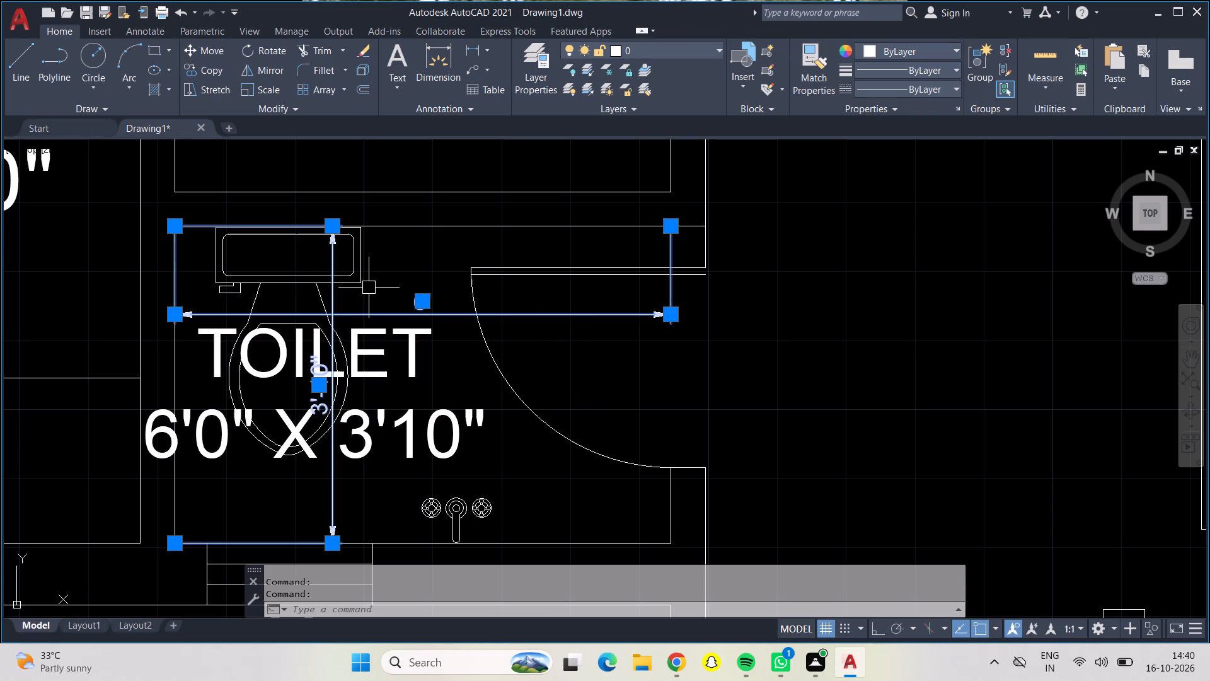
key("Delete")
Move the small toilet's label and size text east, clear of the WC.
scroll(370, 290, "down", 2)
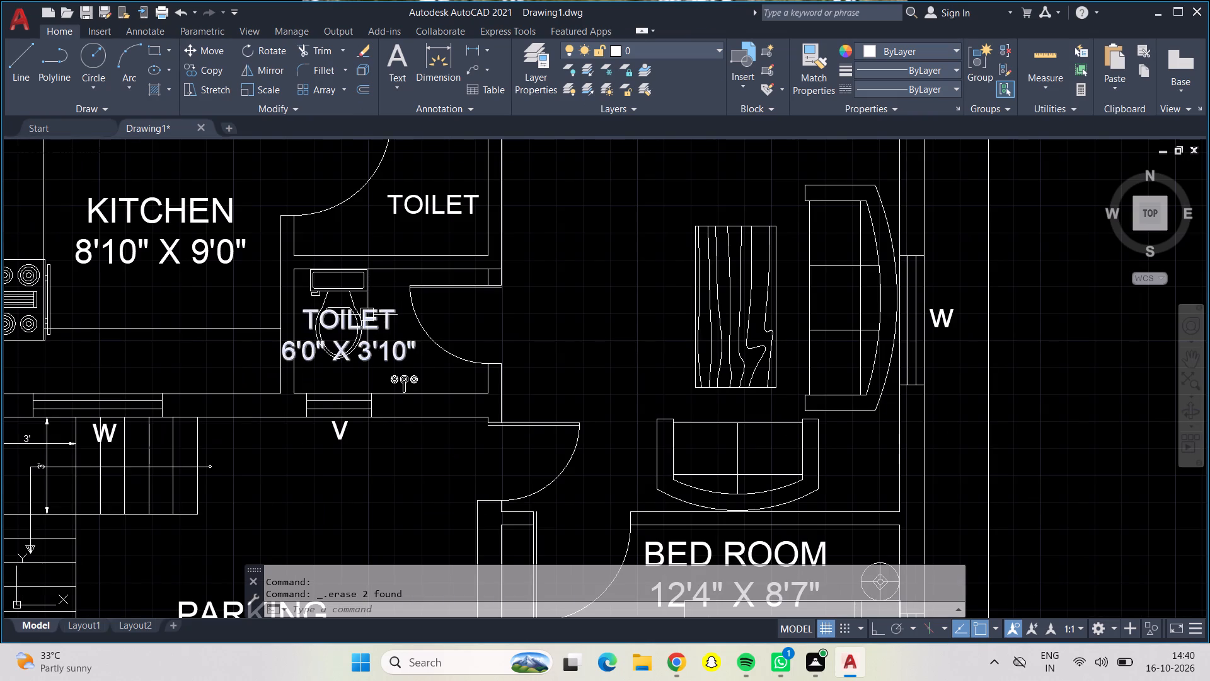
left_click(367, 315)
left_click(204, 43)
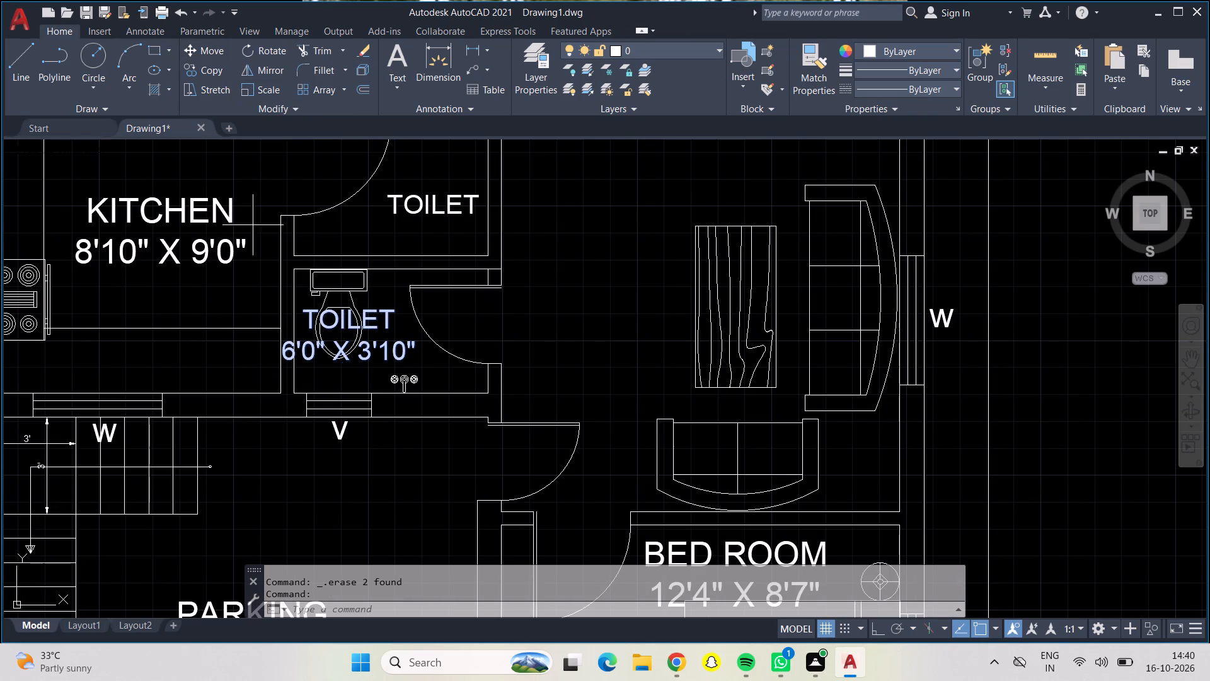
left_click(371, 307)
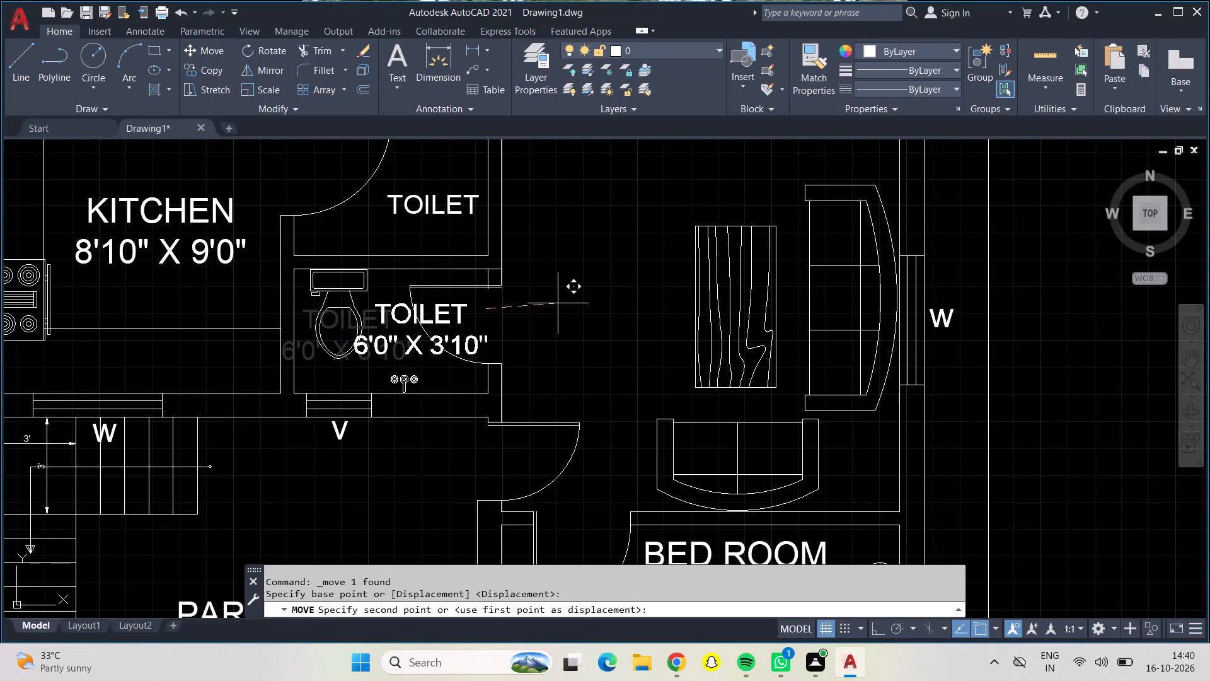
left_click(563, 305)
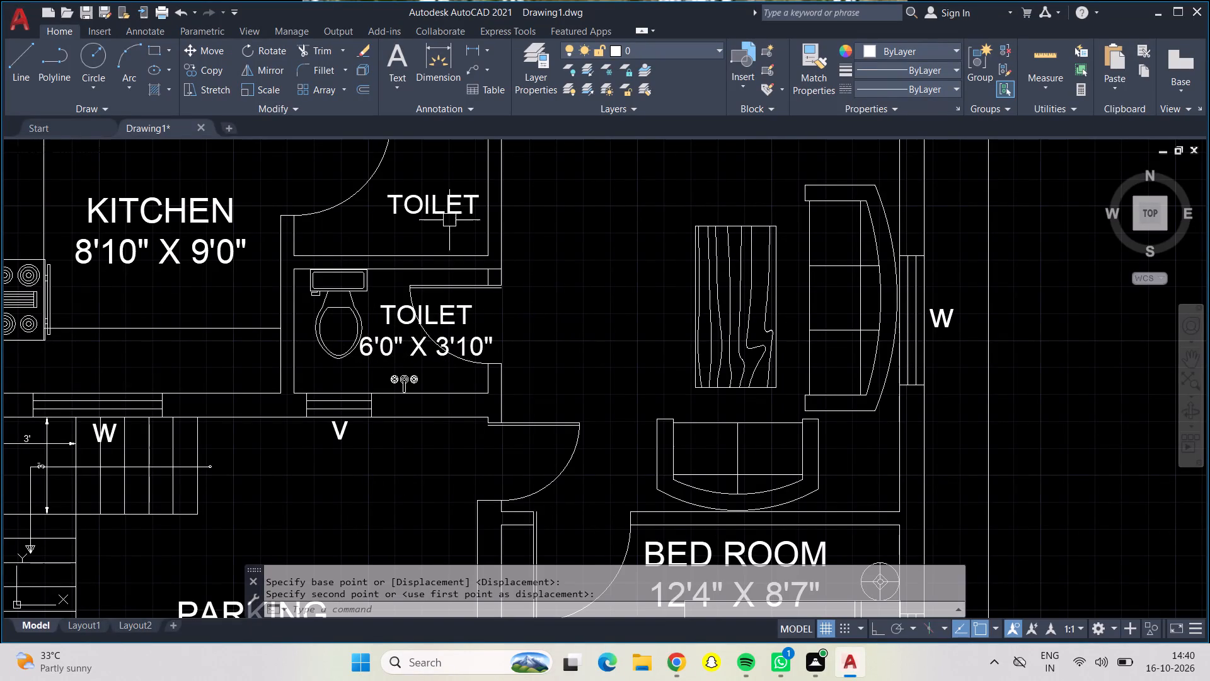
Rotate the TOILET label in the small room directly north of that toilet to vertical, reading downward.
middle_click_drag(449, 220, 451, 301)
left_click(446, 277)
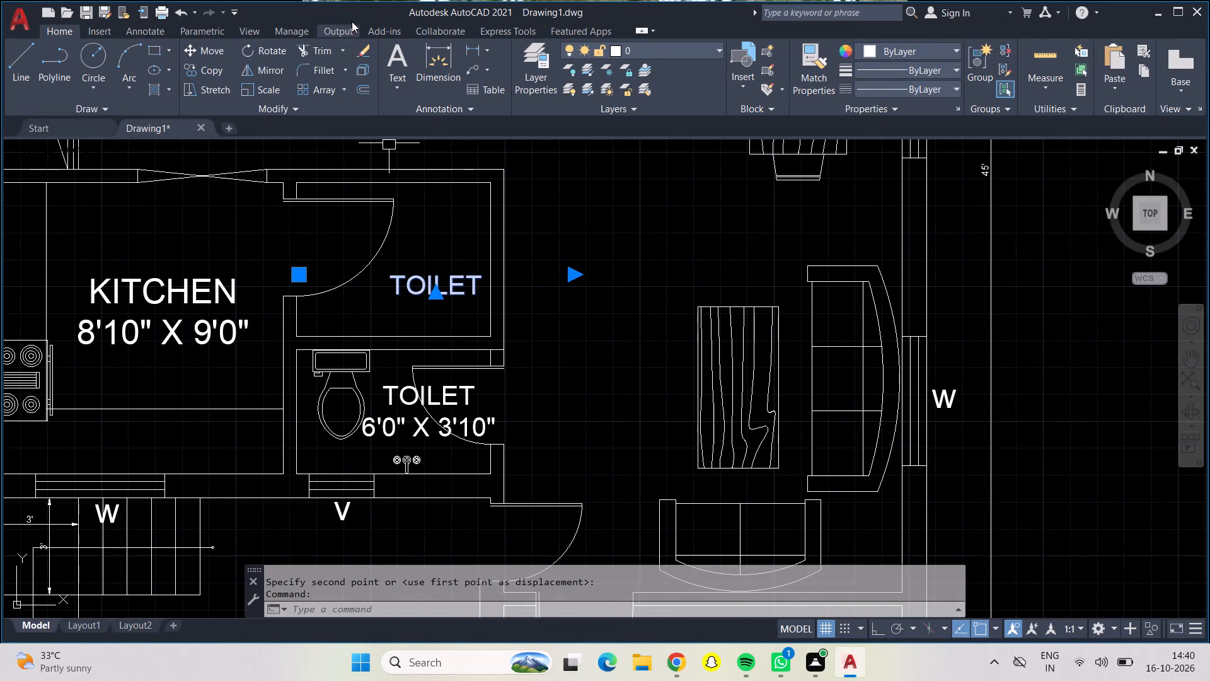
left_click(265, 48)
left_click(391, 276)
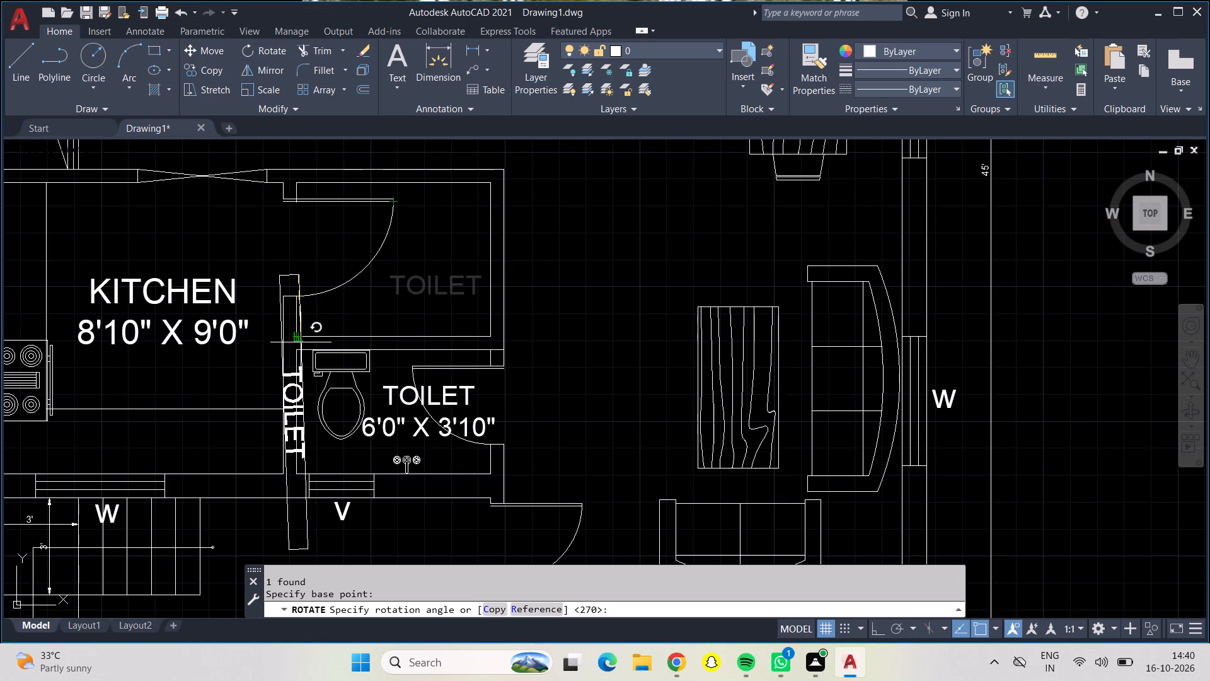
left_click(300, 345)
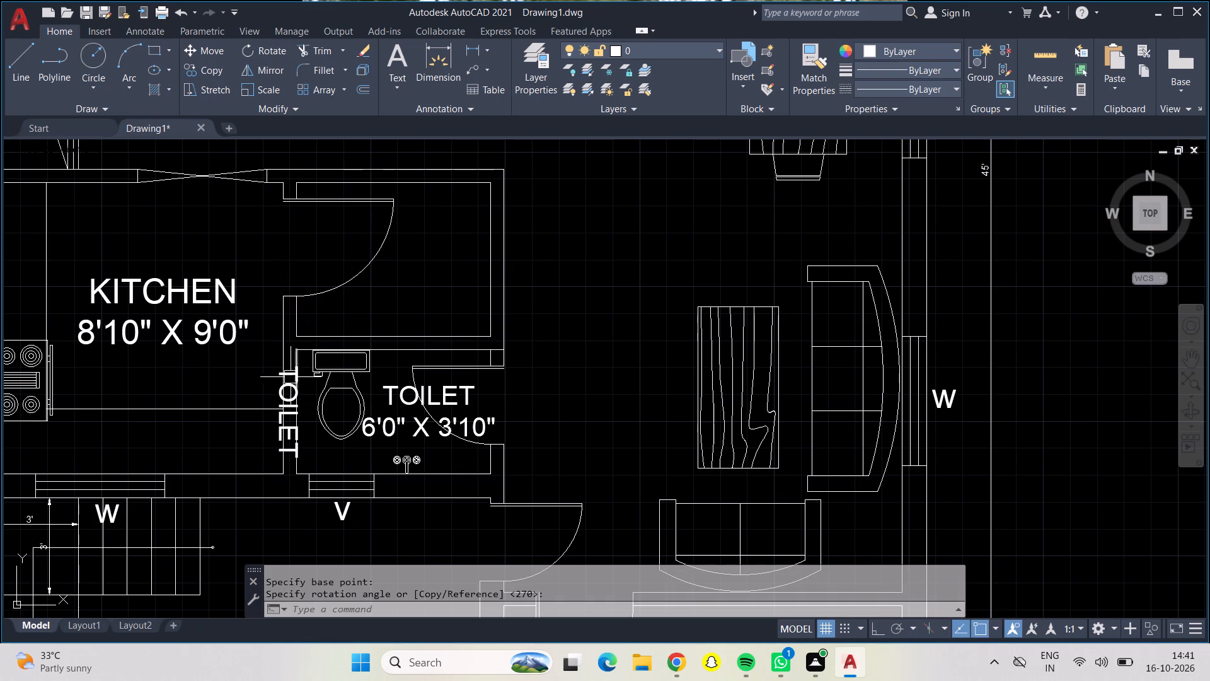
Move the vertical TOILET label back into the small room east of the kitchen, beside its door swing.
left_click(296, 390)
left_click(195, 49)
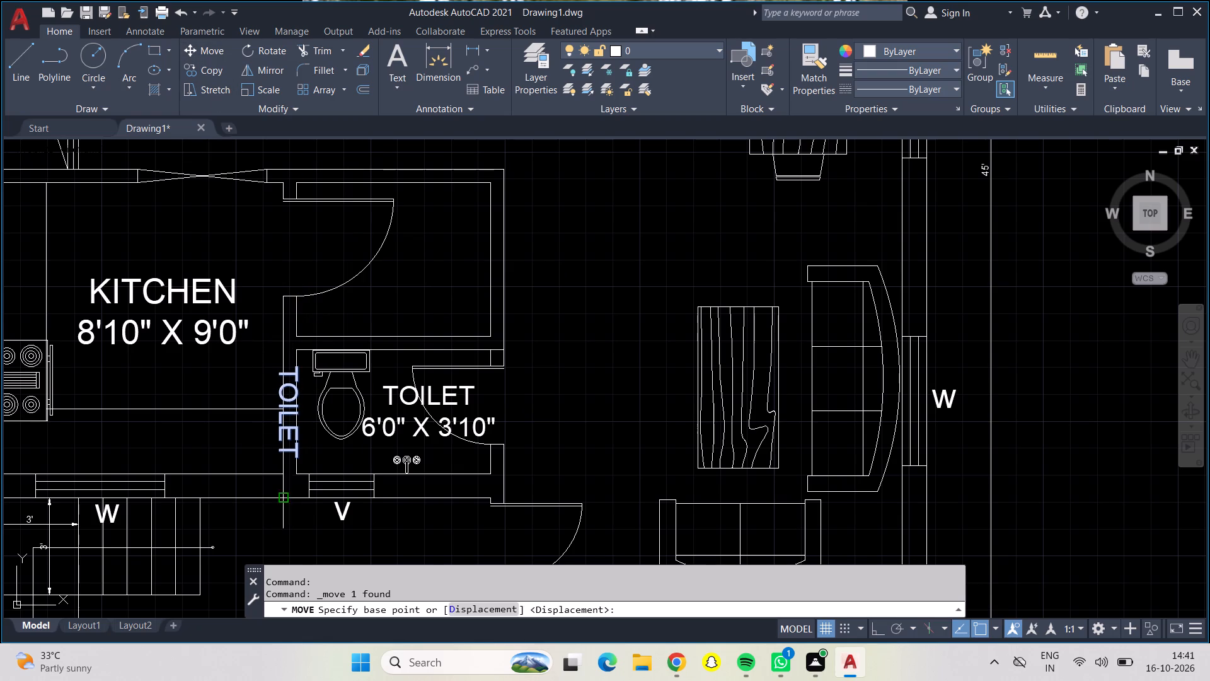
left_click(282, 419)
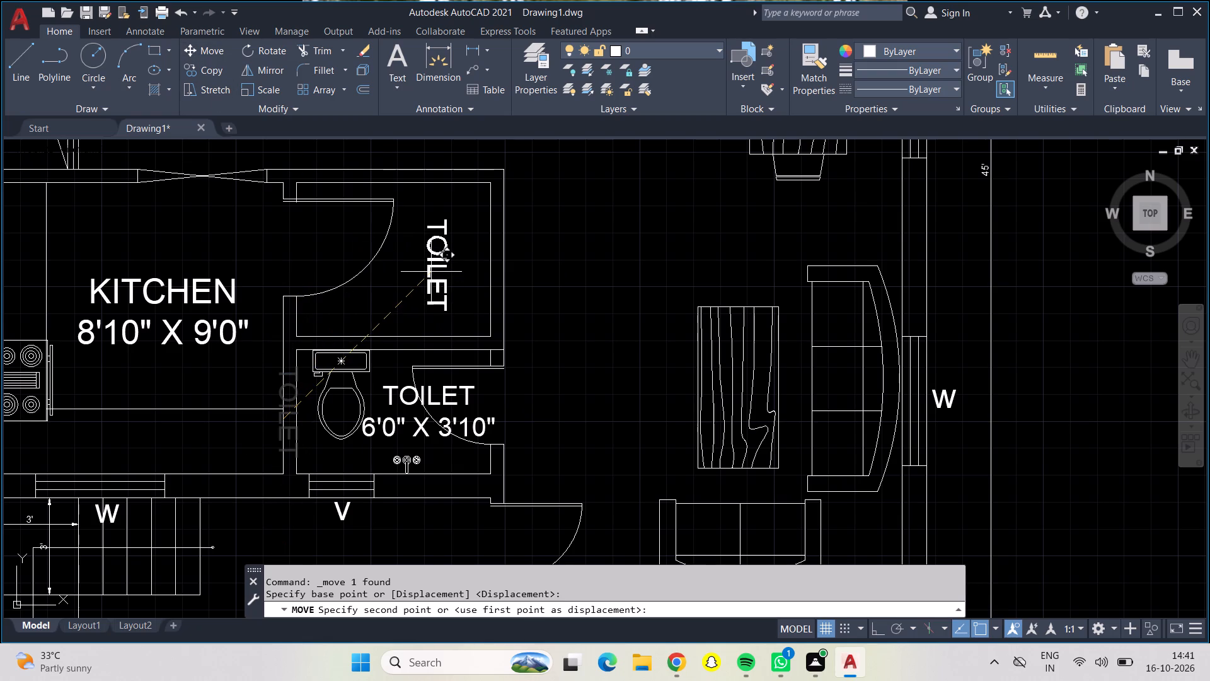
left_click(431, 272)
Replace the vertical TOILET label's text with STORE, centre-justified.
double_click(441, 278)
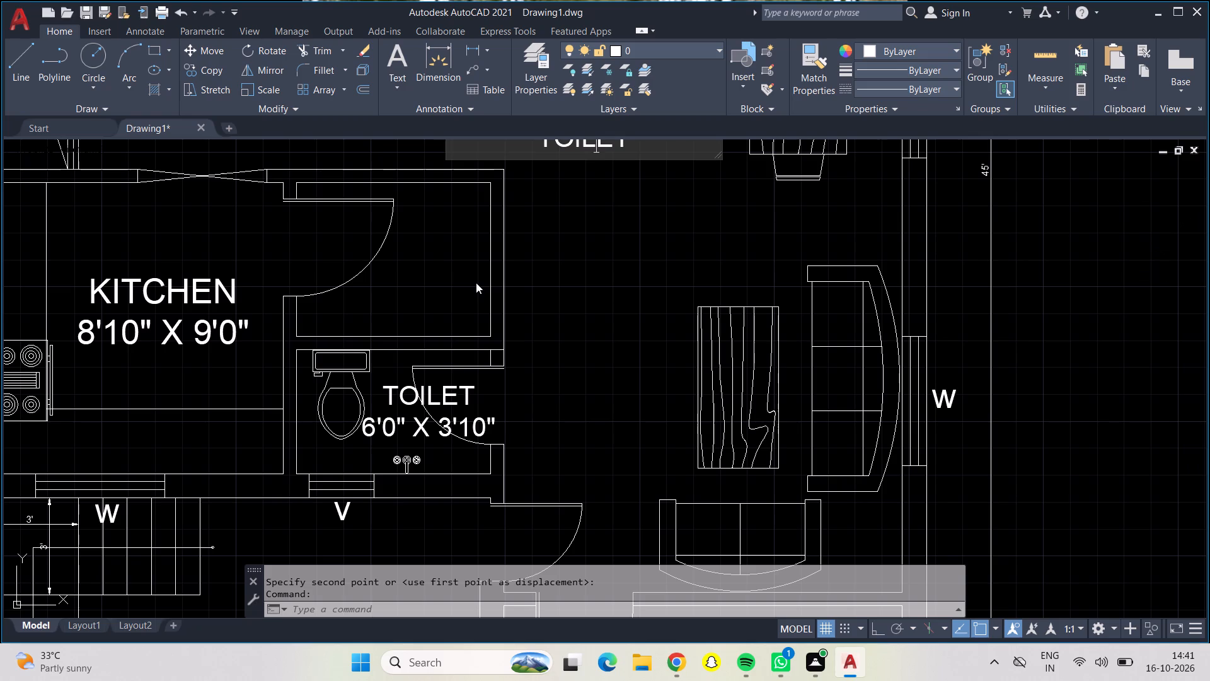
middle_click_drag(583, 195, 582, 304)
left_click_drag(625, 256, 630, 257)
key("BackSpace")
key("BackSpace")
key("BackSpace")
key("BackSpace")
key("BackSpace")
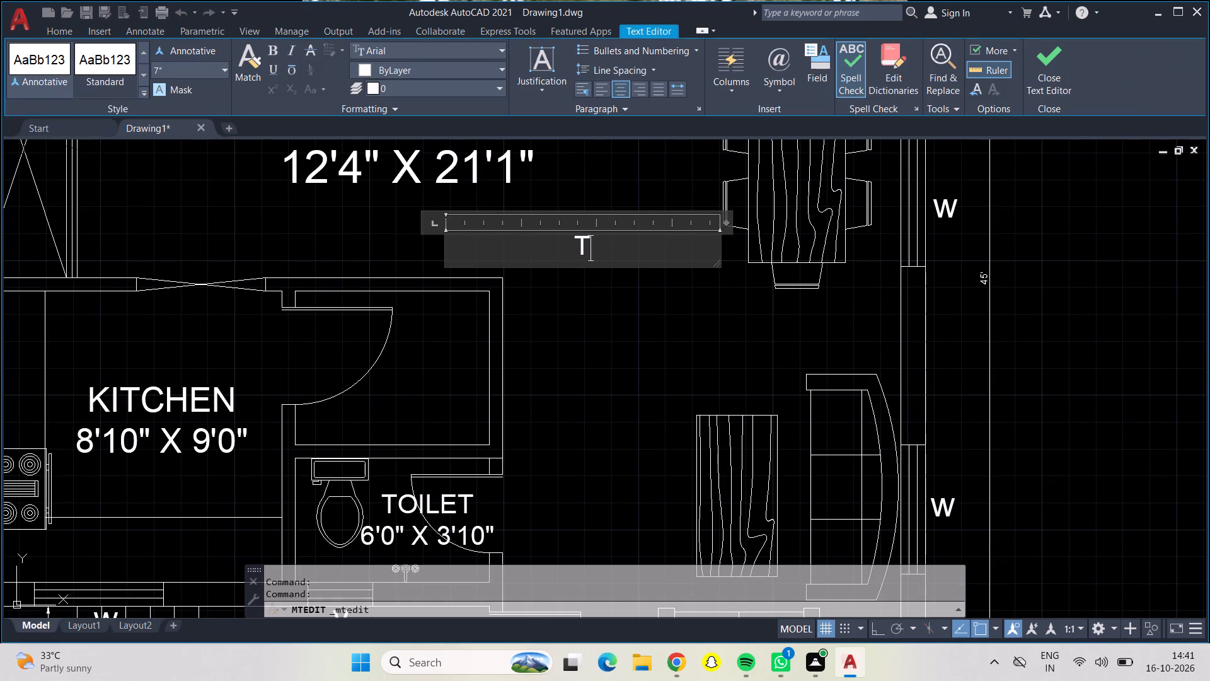
key("BackSpace")
key("BackSpace")
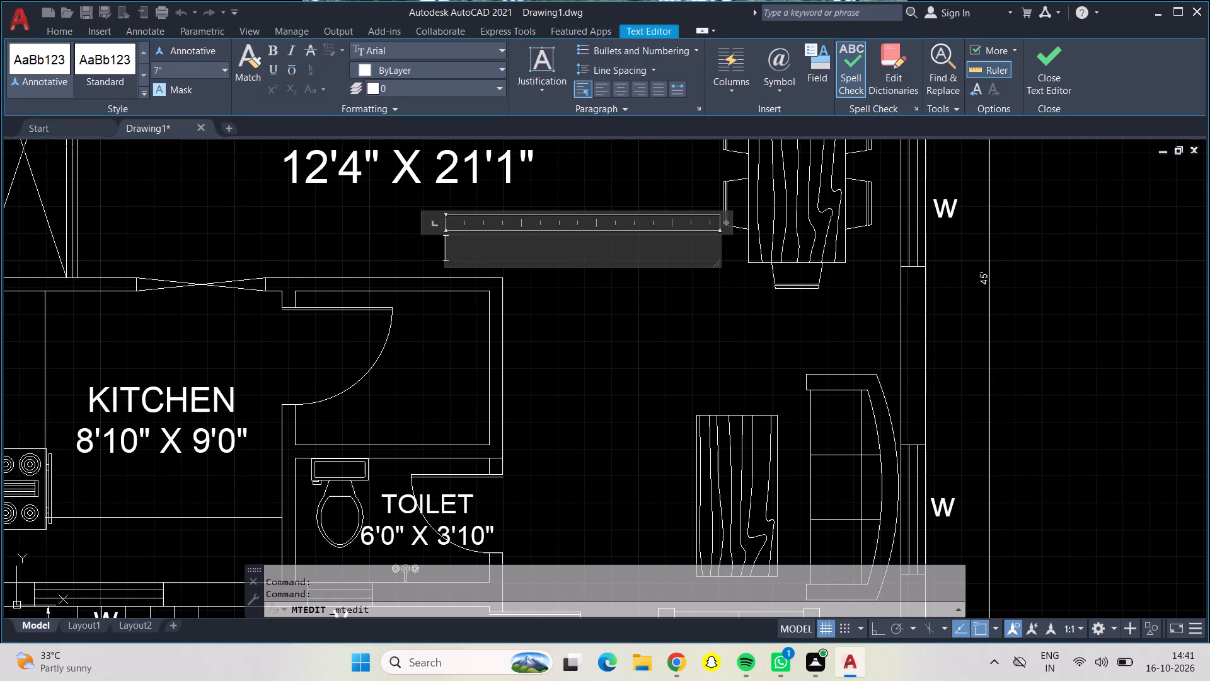
left_click(617, 91)
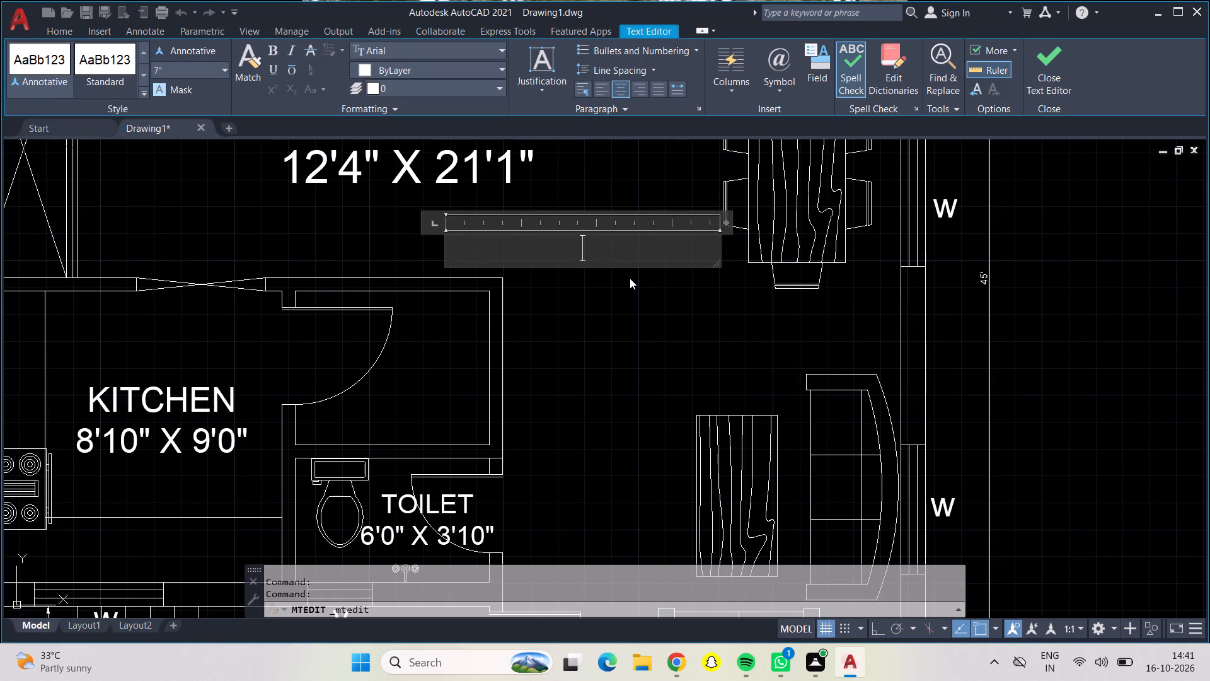
type("st")
key("BackSpace")
key("BackSpace")
type("STOR")
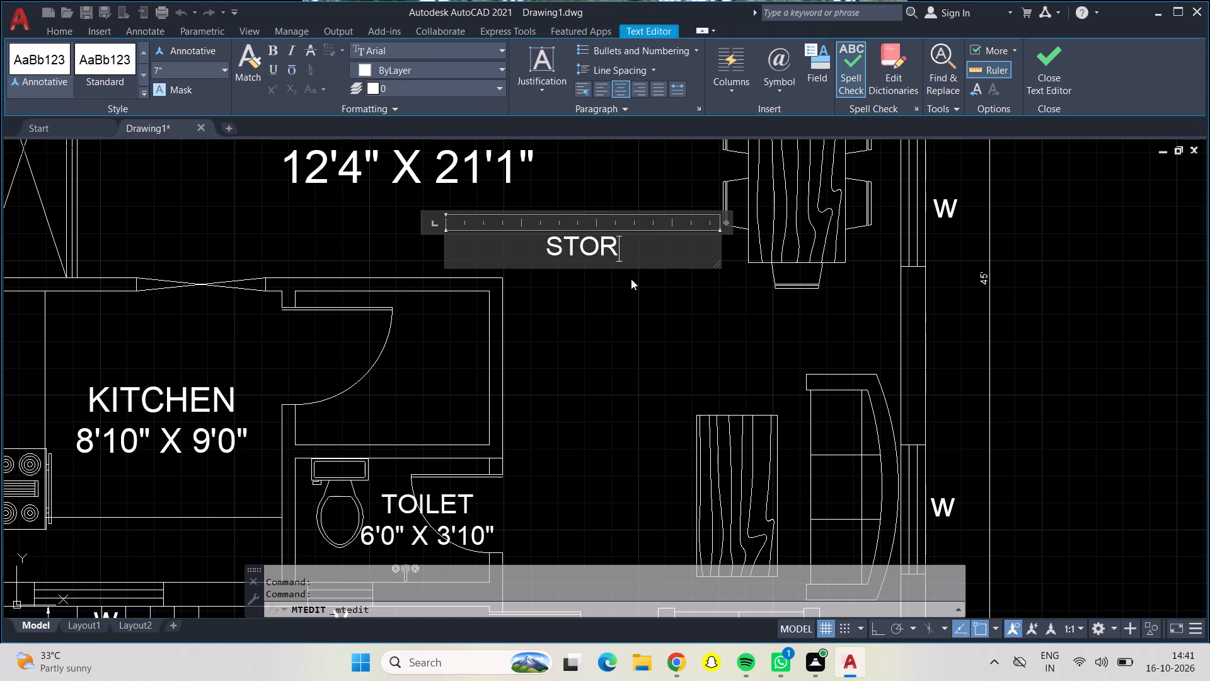
key("shift+BackSpace")
key("shift+BackSpace")
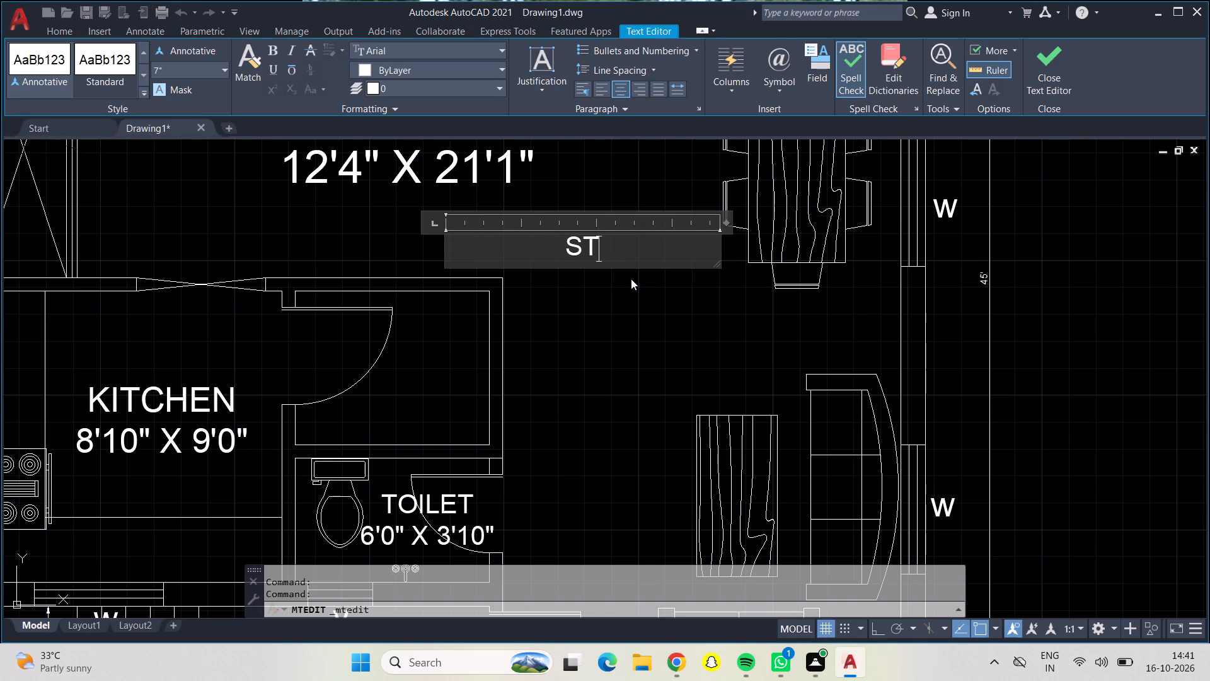
key("shift+o")
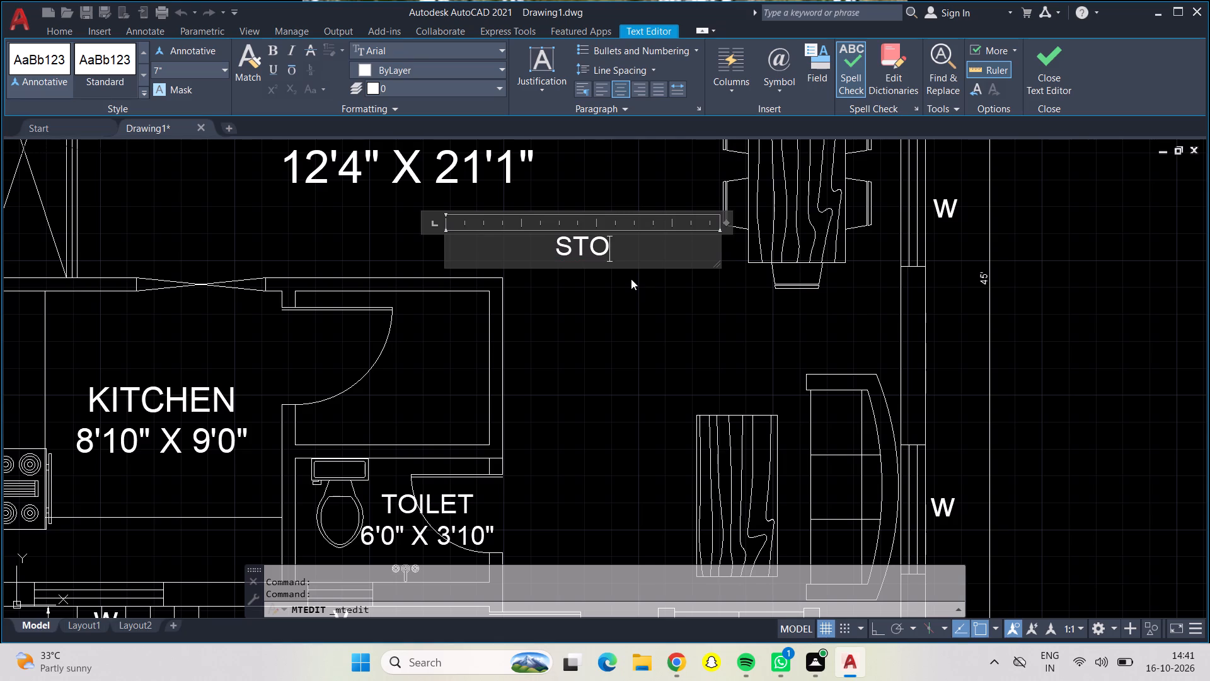
type("RE")
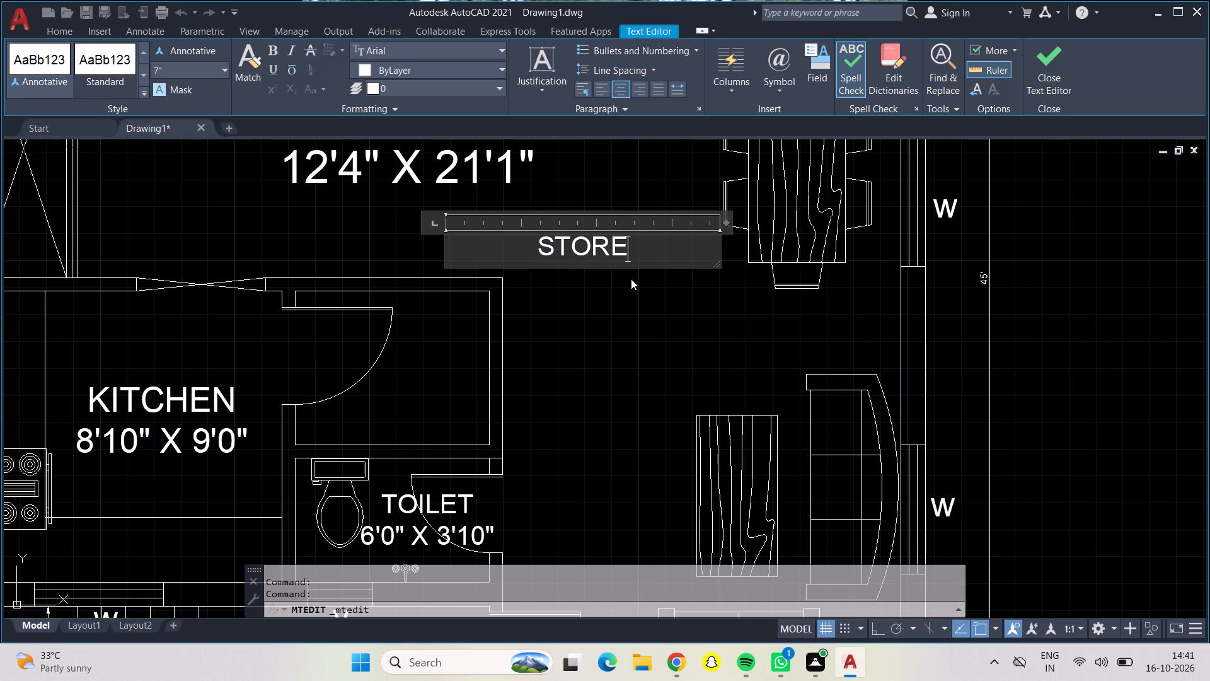
key("space")
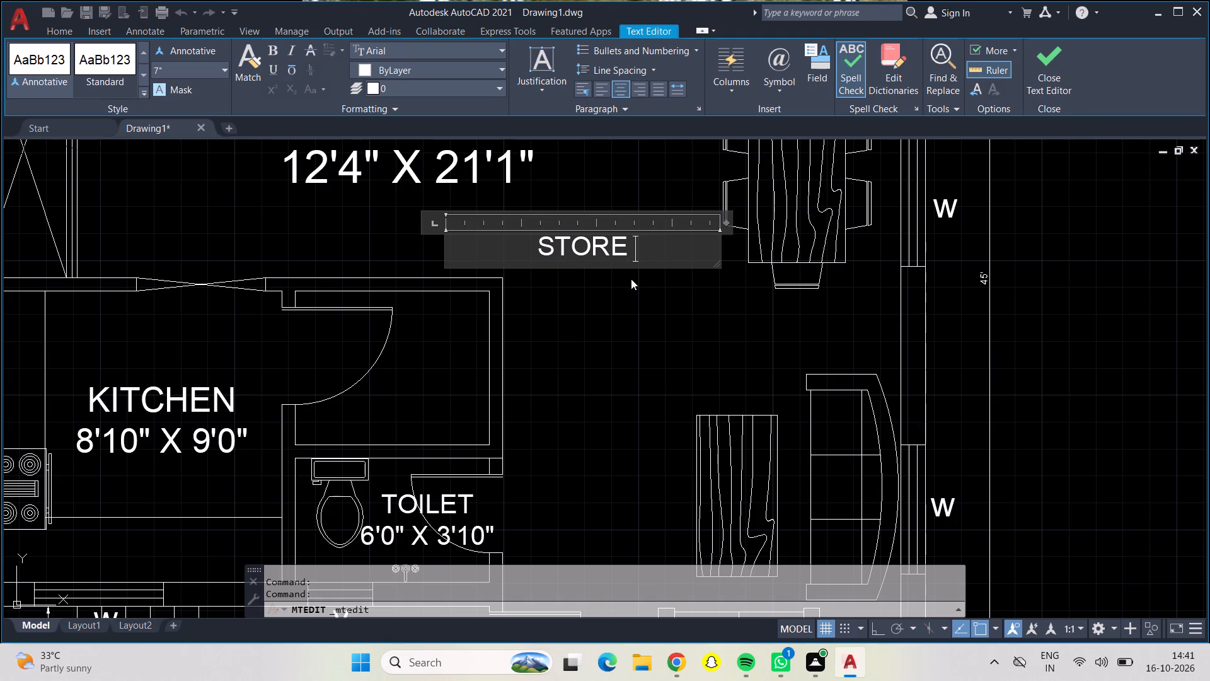
left_click(632, 279)
Examine the whole floor plan with its room labels, sizes and outer dimensions.
scroll(594, 340, "down", 1)
scroll(594, 340, "up", 1)
scroll(613, 348, "down", 1)
scroll(613, 349, "up", 1)
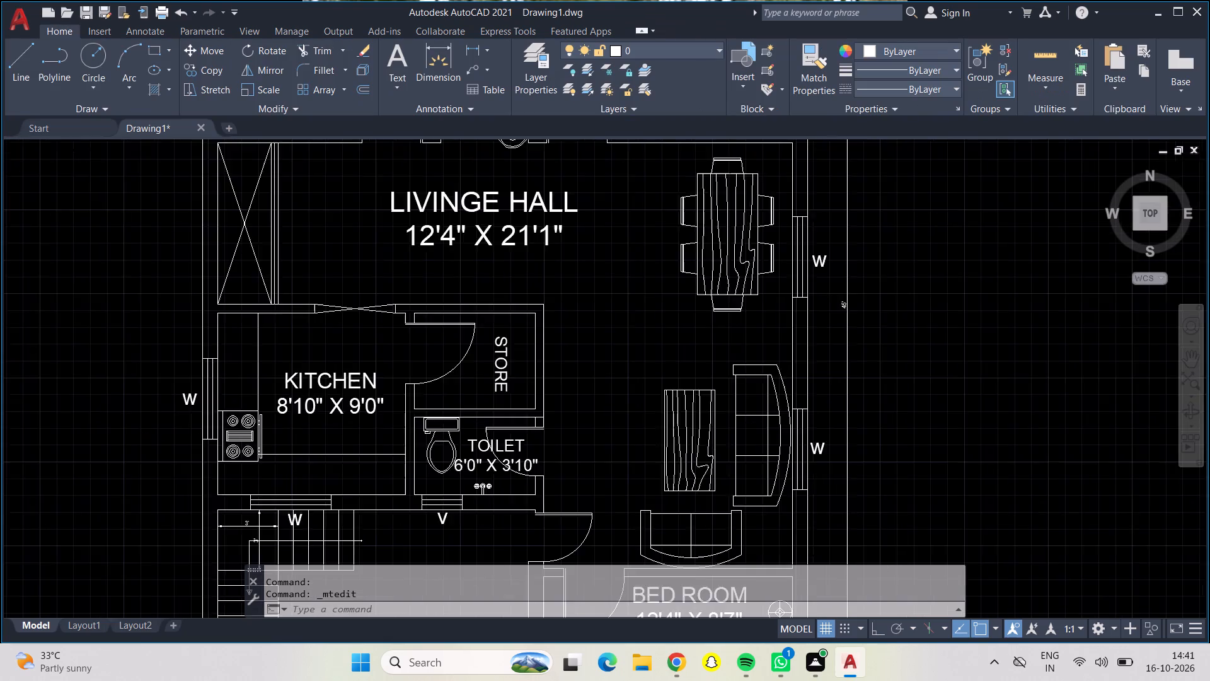
scroll(614, 347, "down", 3)
middle_click_drag(614, 347, 562, 323)
middle_click_drag(572, 315, 575, 361)
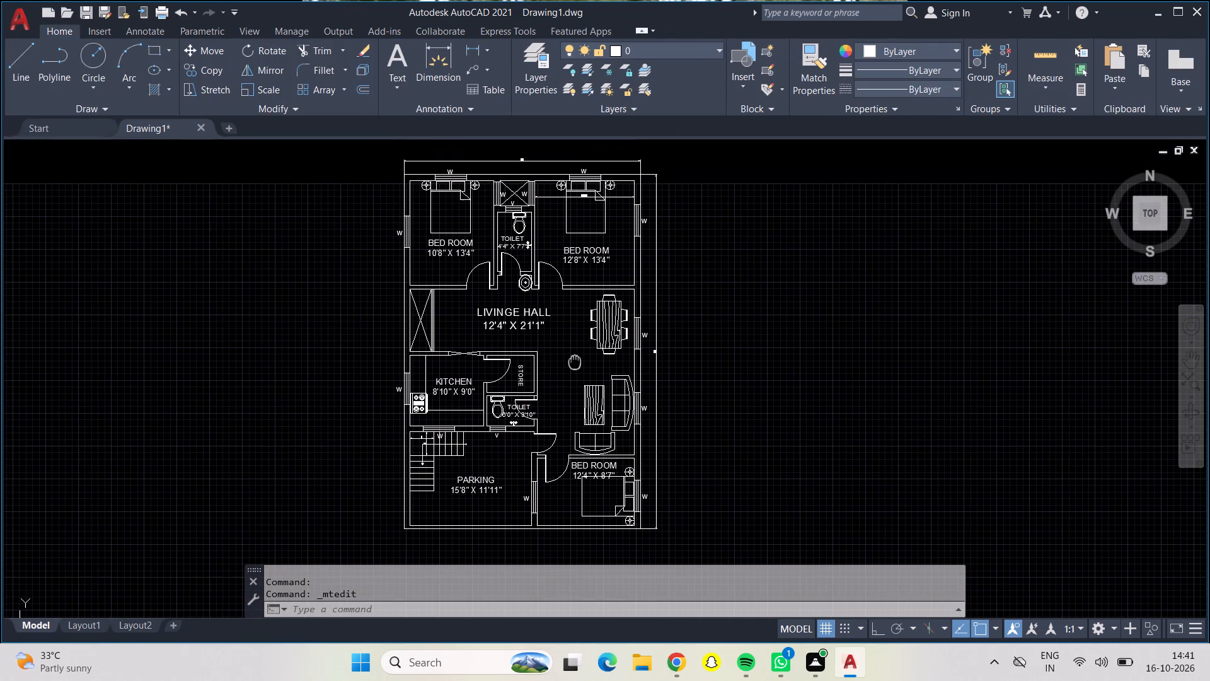
middle_click_drag(575, 361, 575, 369)
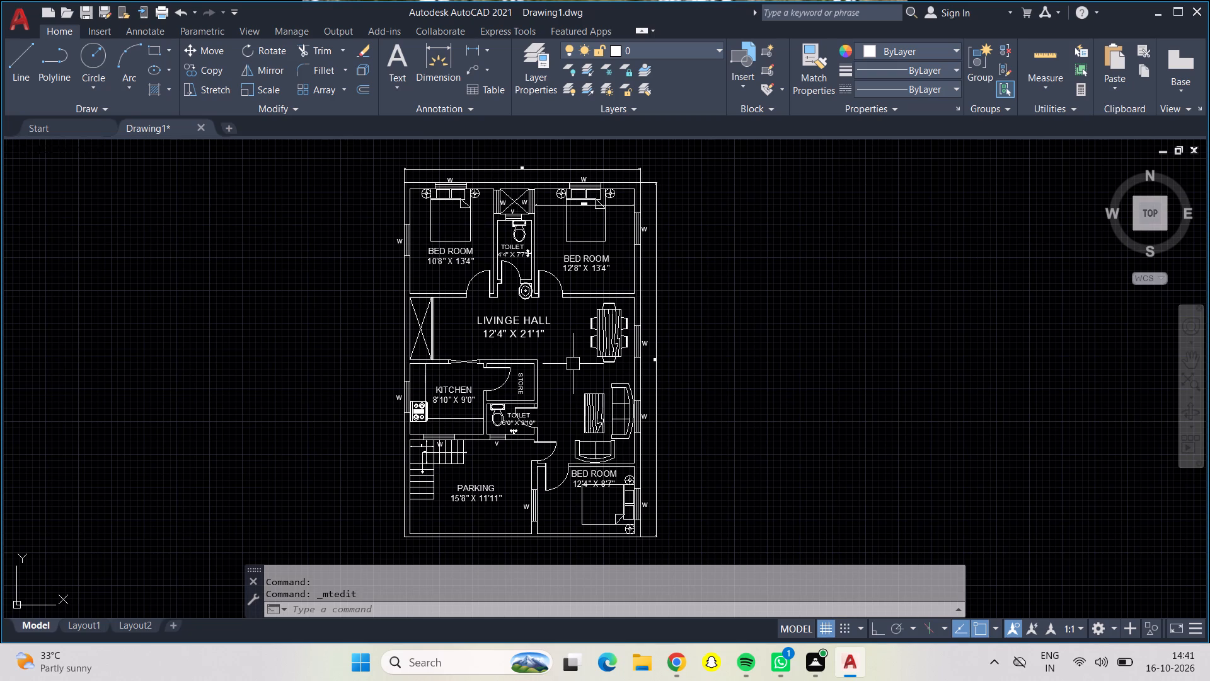
left_click(573, 364)
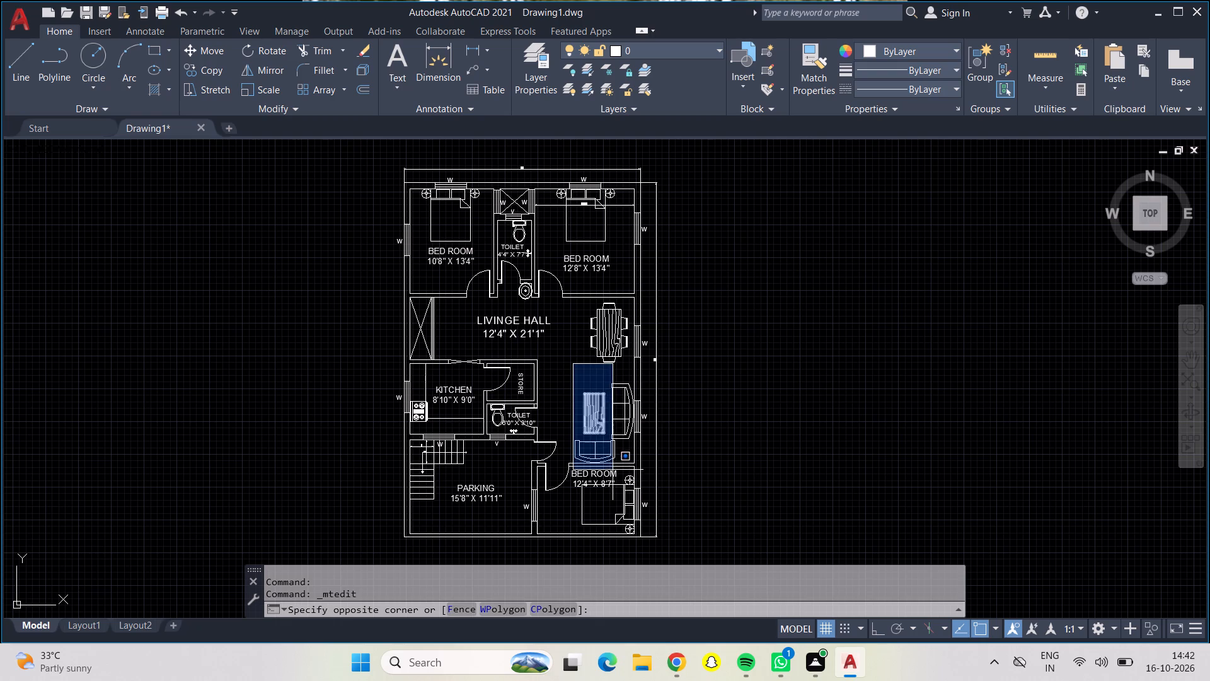
key("Escape")
Save the drawing in Documents as arhan, replacing the existing file.
type("save")
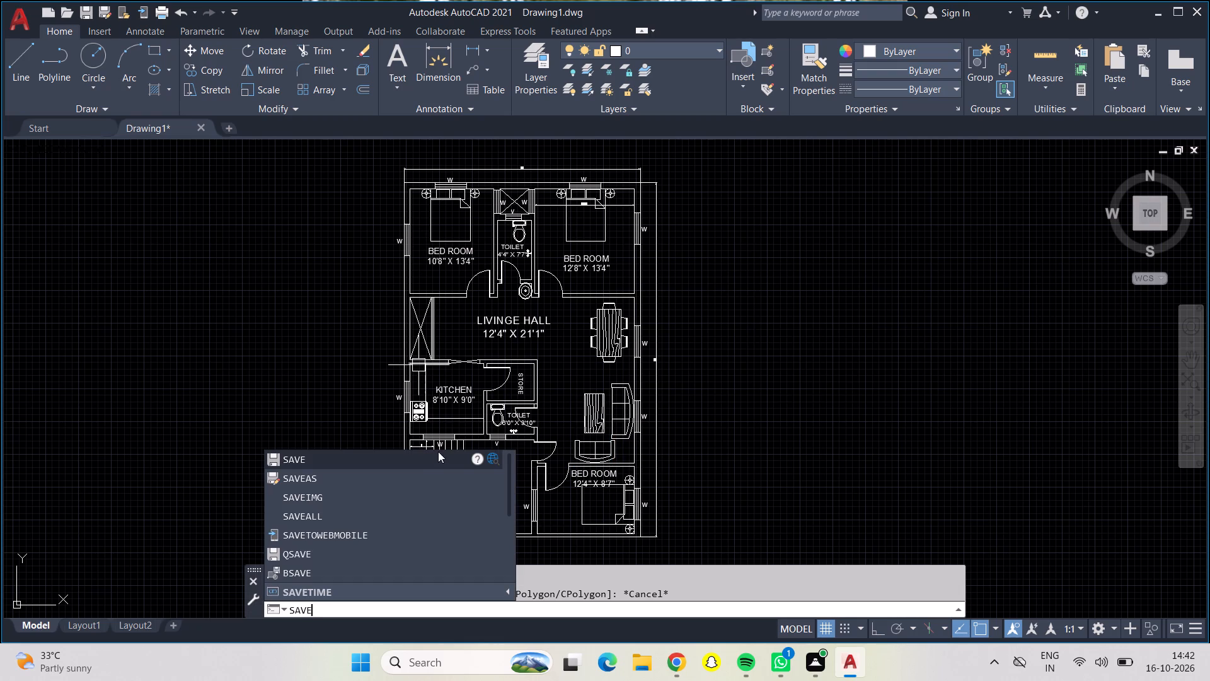
left_click(417, 460)
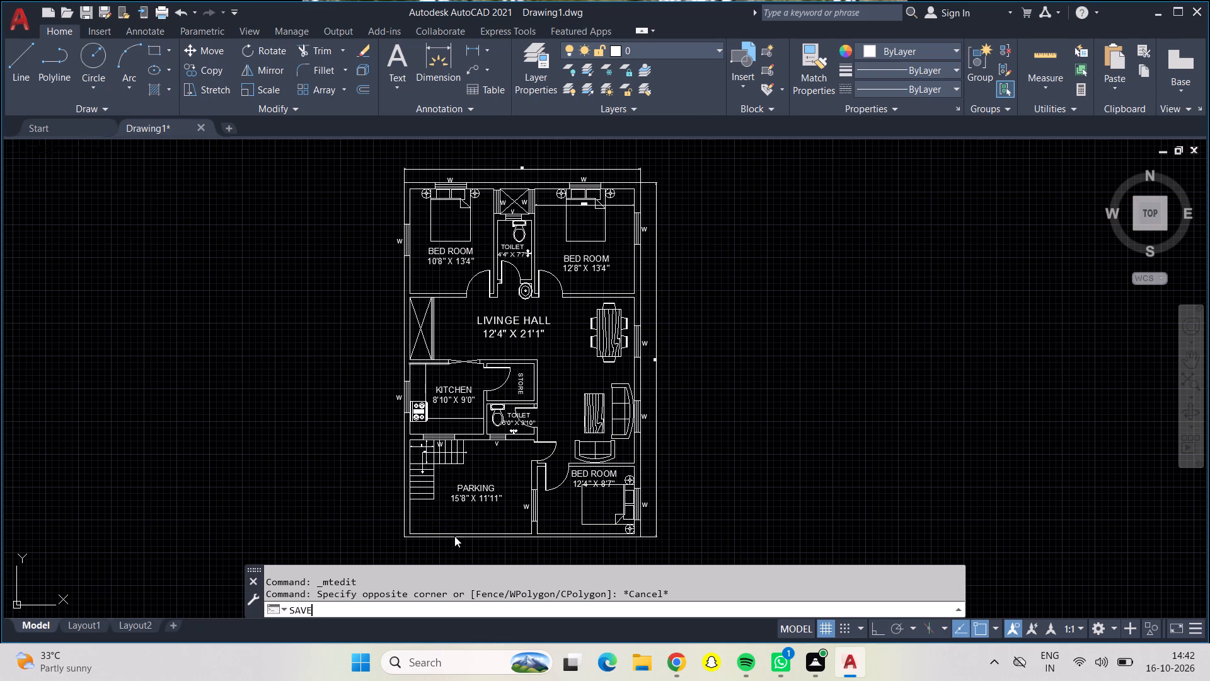
left_click(478, 240)
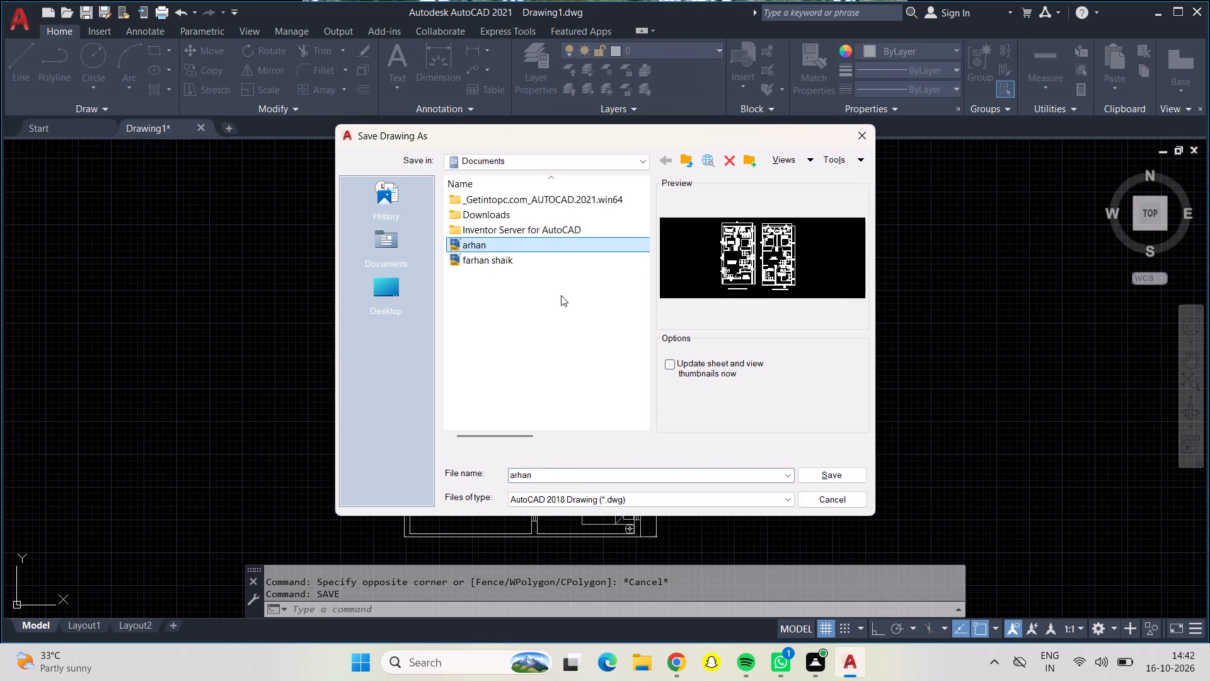
left_click(817, 475)
left_click(567, 366)
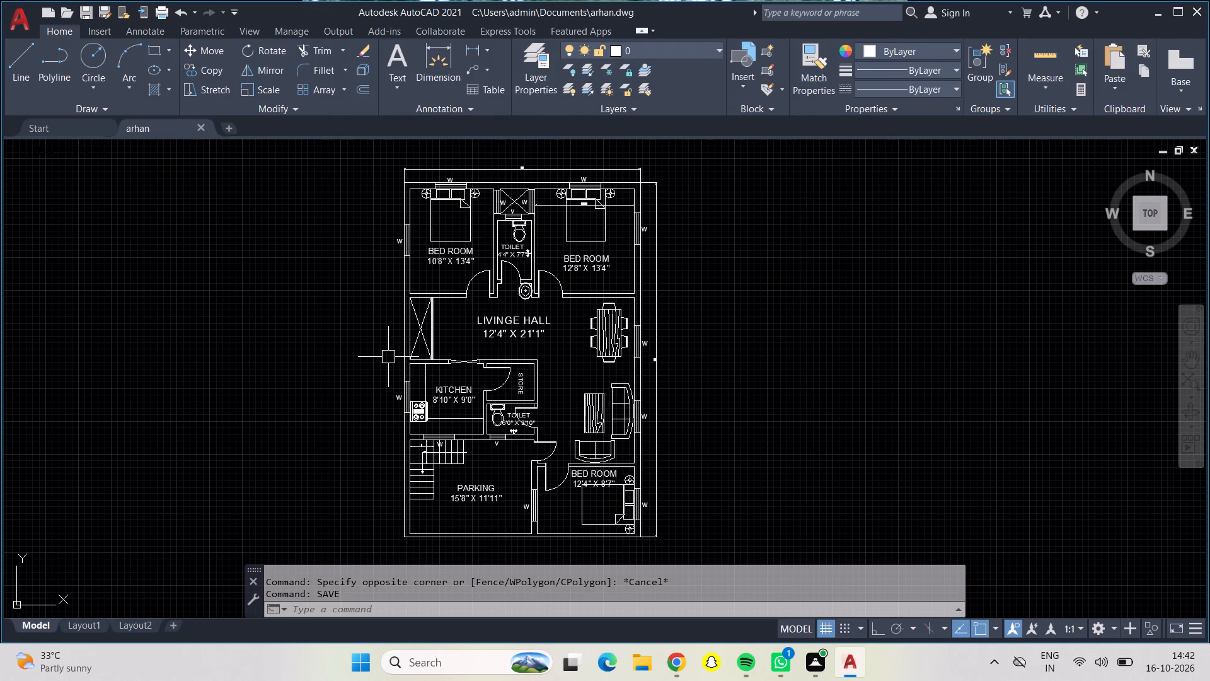
Save the drawing again in Documents under the other existing drawing's name, replacing that file.
type("sav")
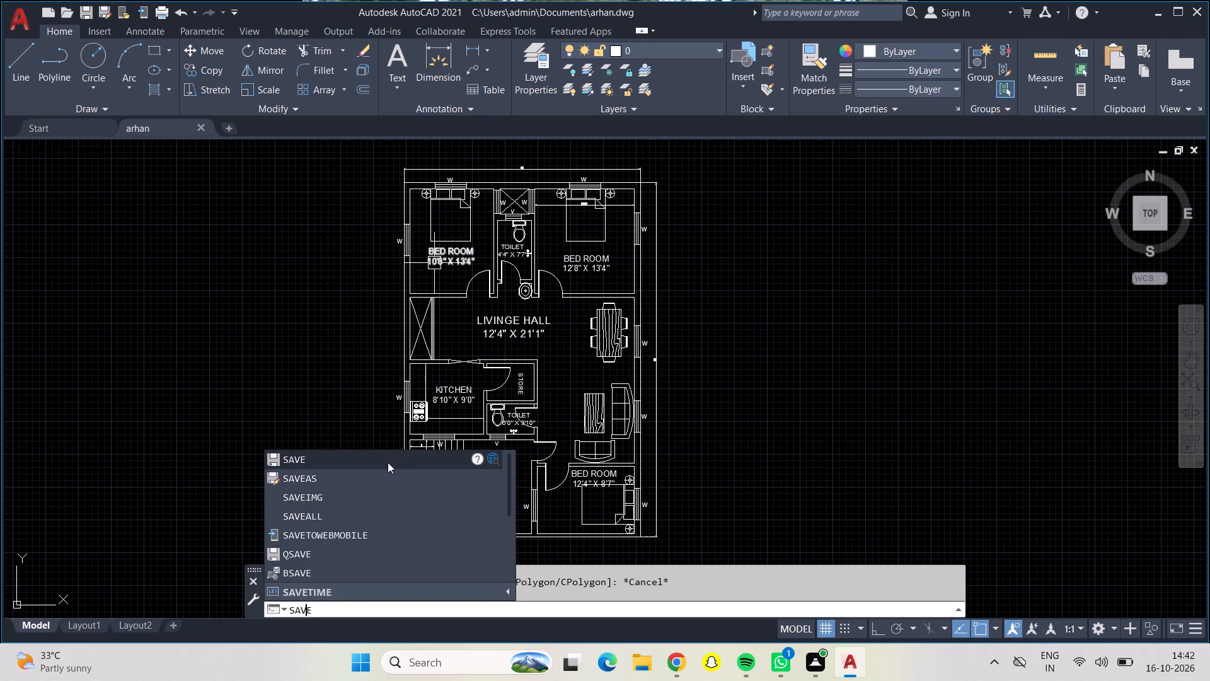
left_click(387, 462)
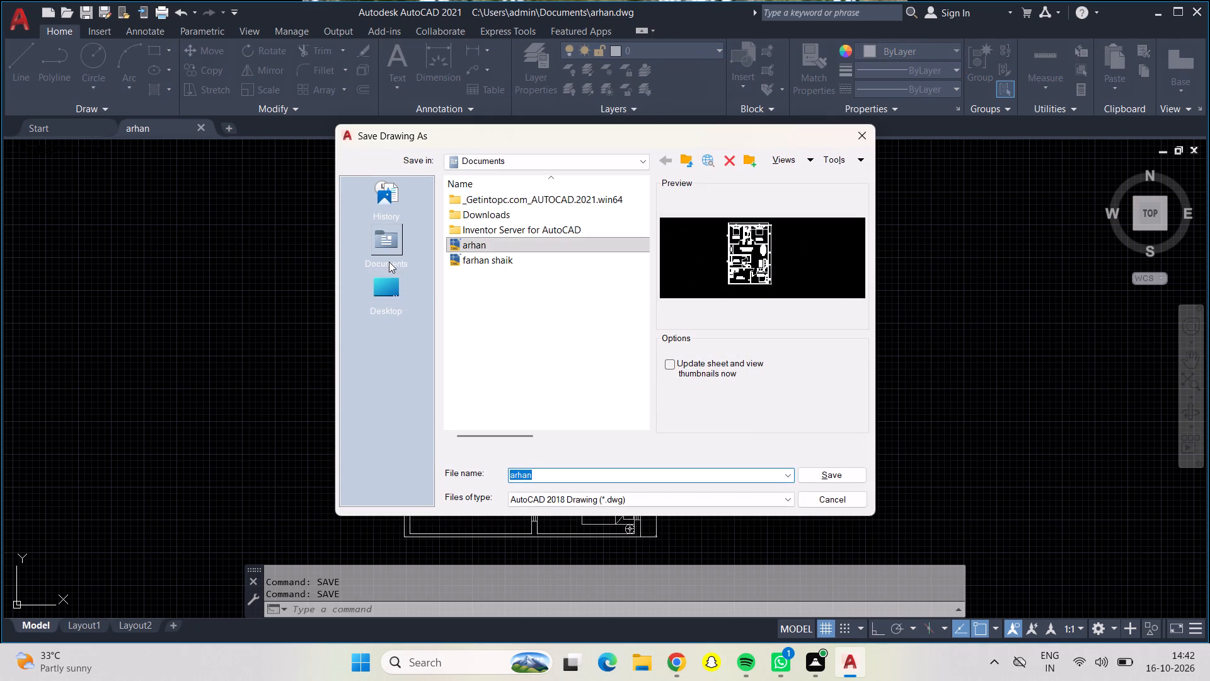
left_click(452, 264)
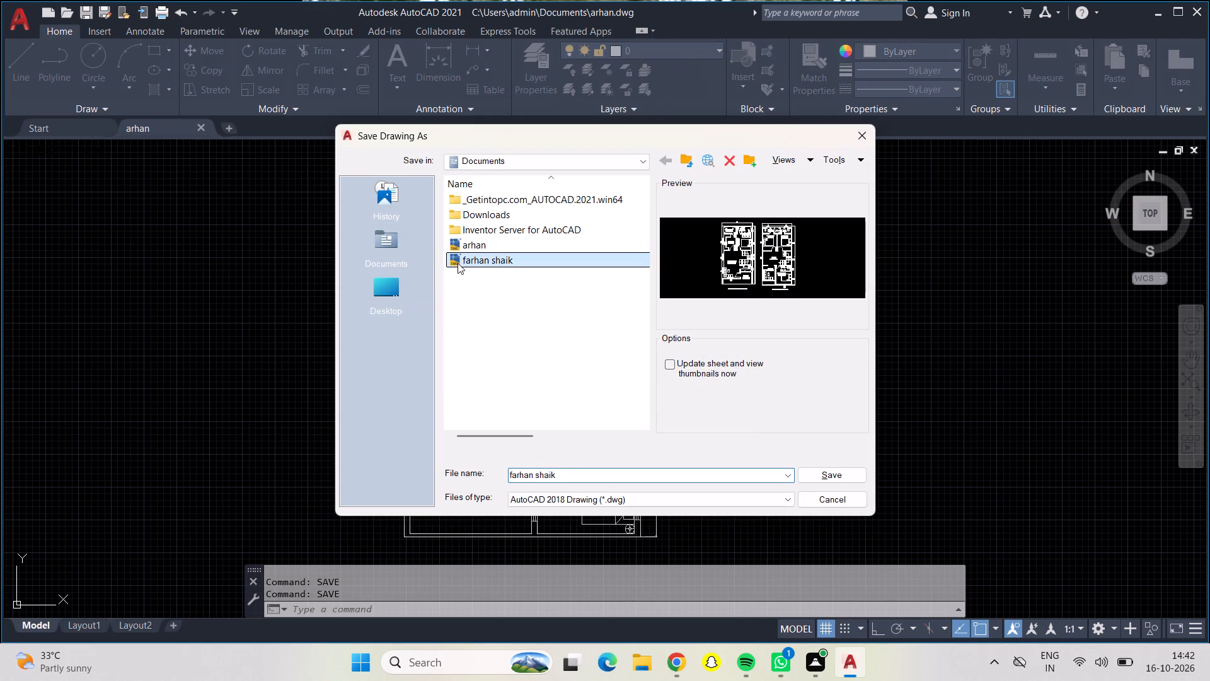
left_click(836, 469)
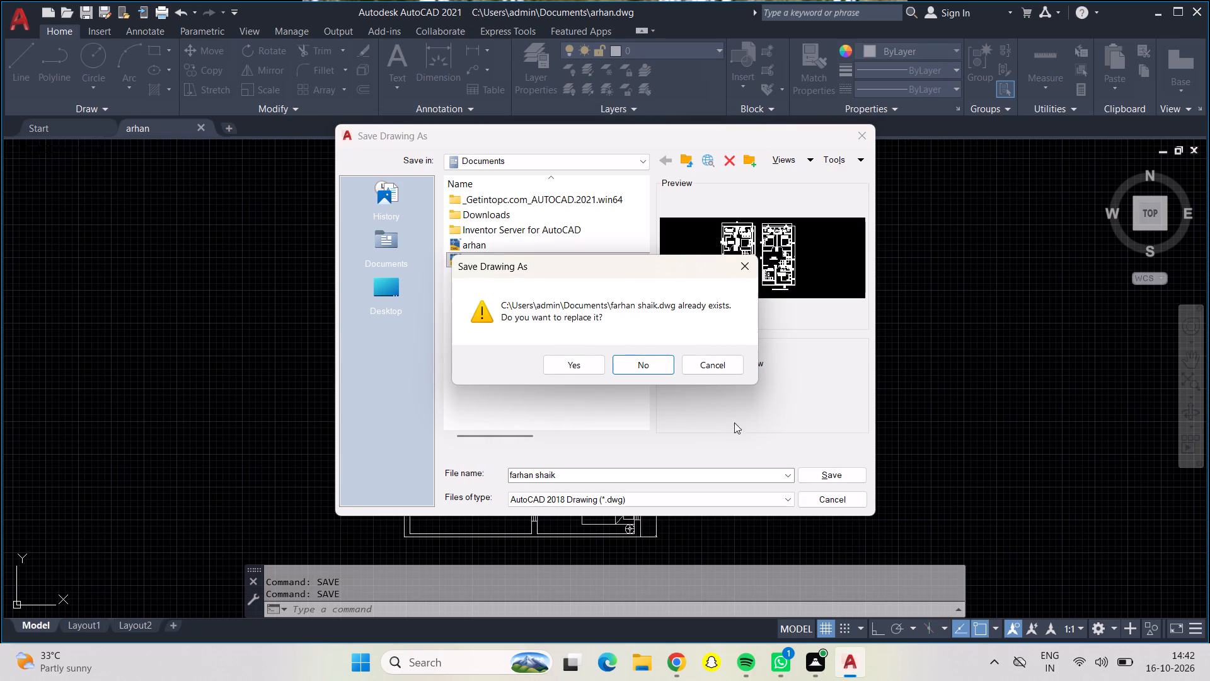
left_click(564, 370)
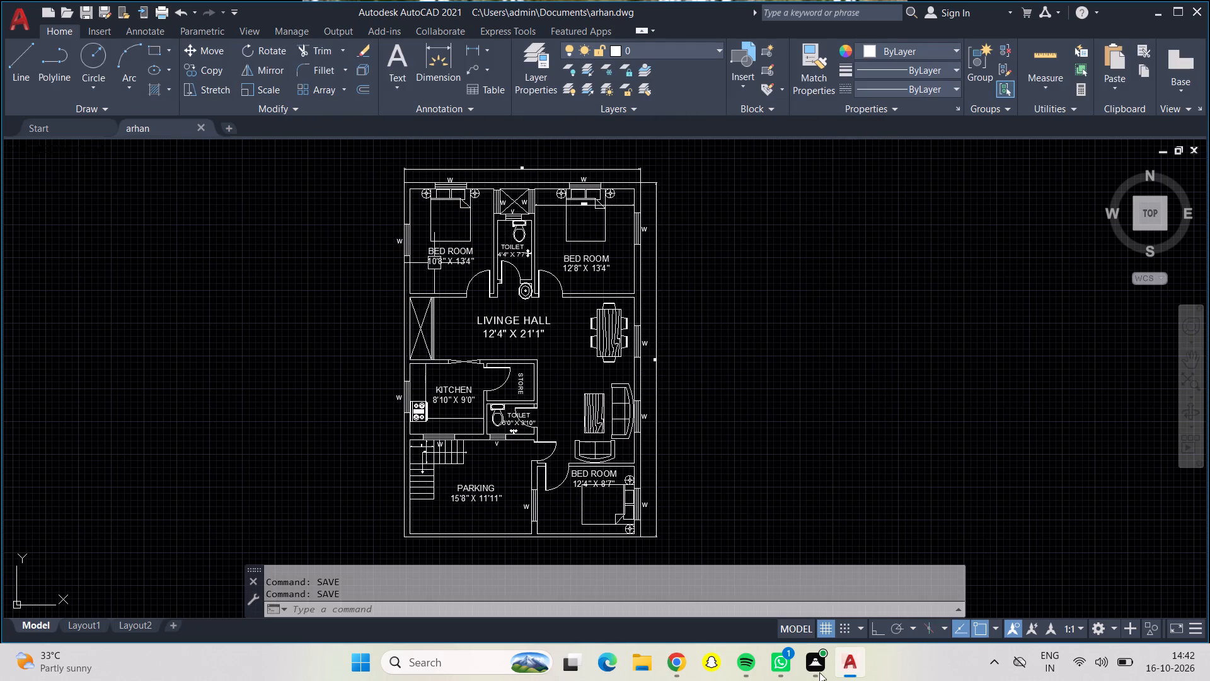